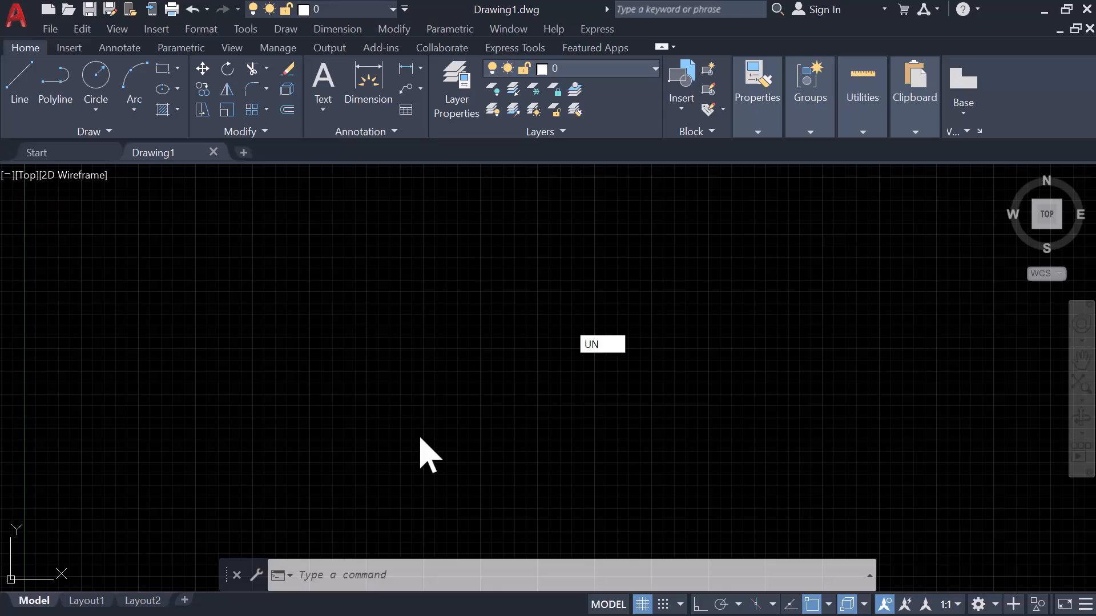
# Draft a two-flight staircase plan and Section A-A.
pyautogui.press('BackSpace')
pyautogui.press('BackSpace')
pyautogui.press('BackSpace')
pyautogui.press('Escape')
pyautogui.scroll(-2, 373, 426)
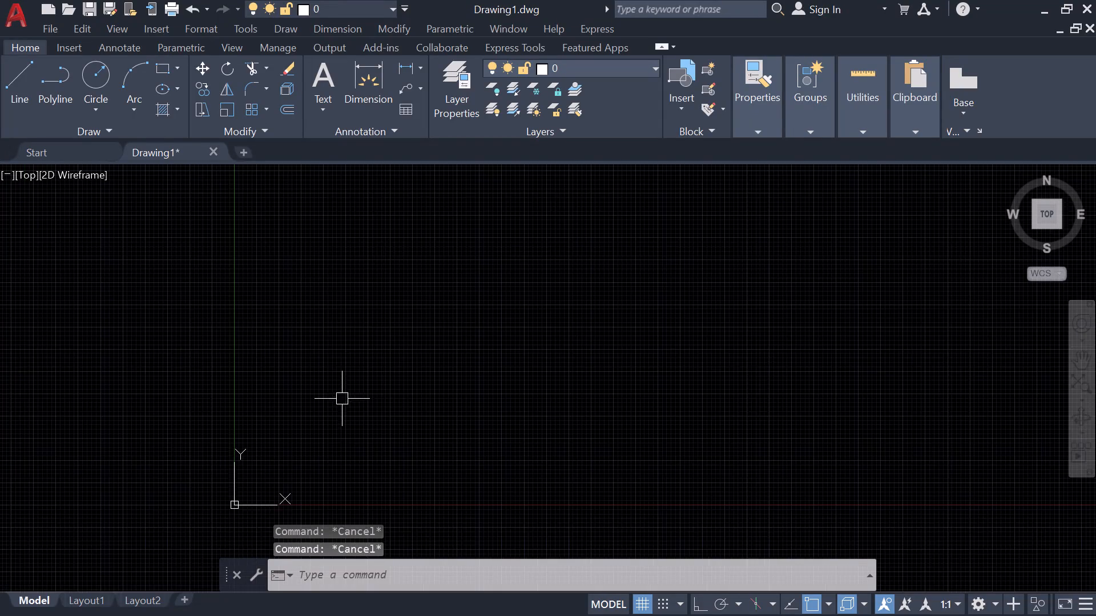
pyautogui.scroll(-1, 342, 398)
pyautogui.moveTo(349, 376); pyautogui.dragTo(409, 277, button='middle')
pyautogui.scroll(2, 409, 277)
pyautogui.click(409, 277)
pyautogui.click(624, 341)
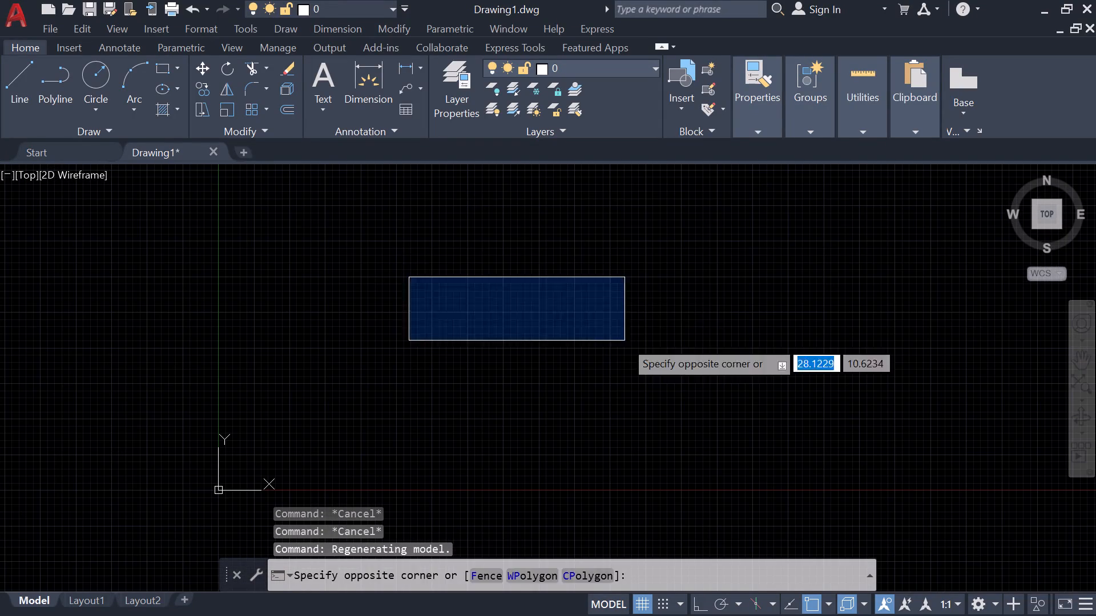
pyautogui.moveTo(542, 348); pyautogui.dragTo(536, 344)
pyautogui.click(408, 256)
# Set the drawing units' length type to Engineering with a precision of 0'-0".
pyautogui.write('un')
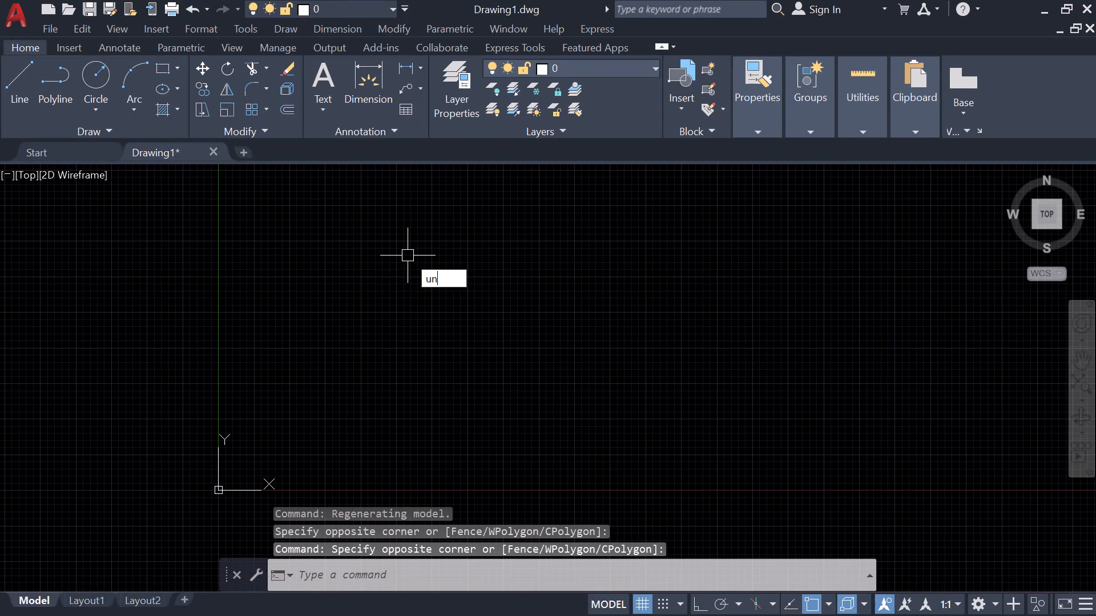
pyautogui.press('Return')
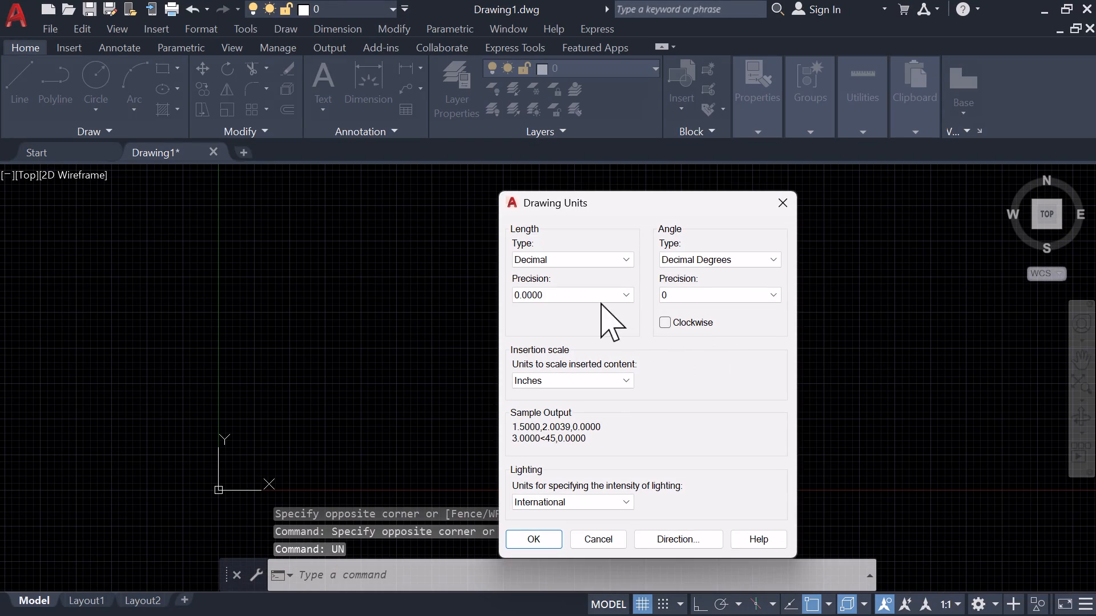
pyautogui.click(599, 261)
pyautogui.click(576, 298)
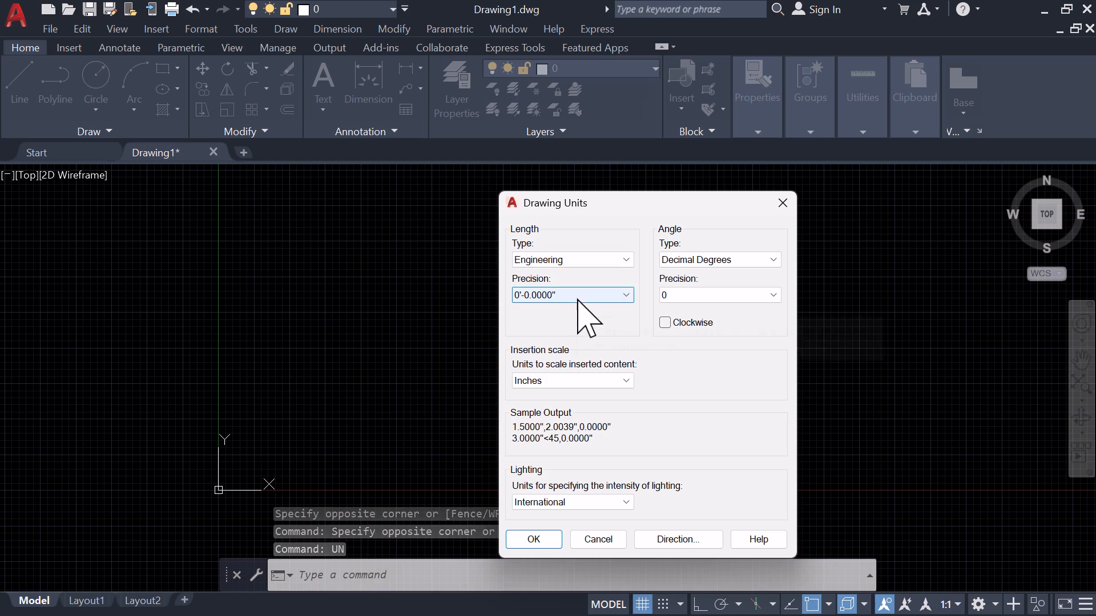
pyautogui.click(573, 295)
pyautogui.click(563, 313)
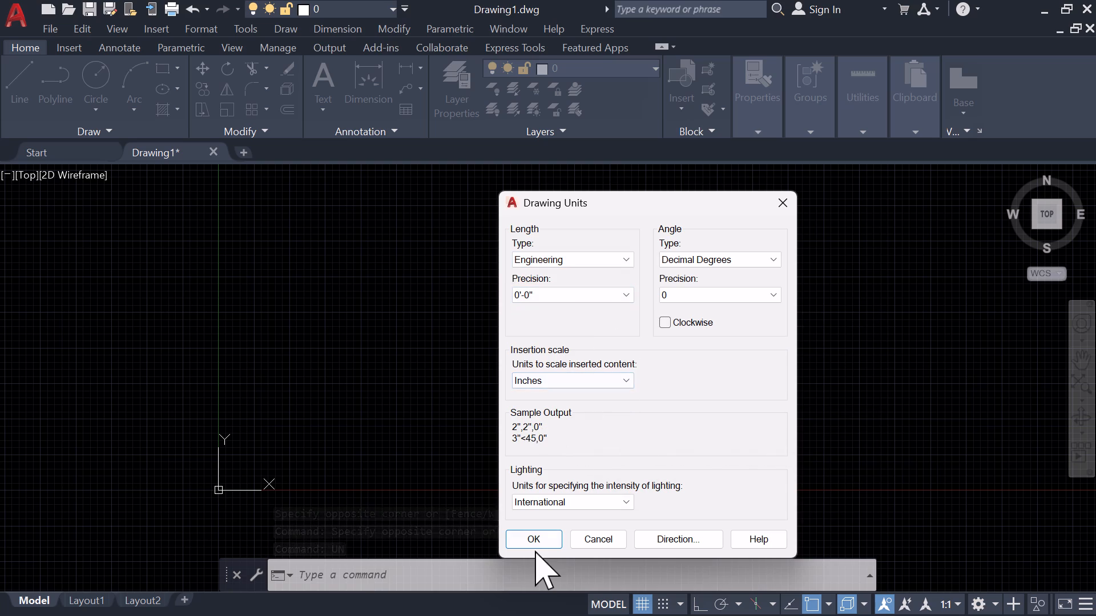
pyautogui.click(535, 545)
# Modify the Standard dimension style's primary units to the Engineering unit format with 0'-0" precision.
pyautogui.press('d')
pyautogui.press('space')
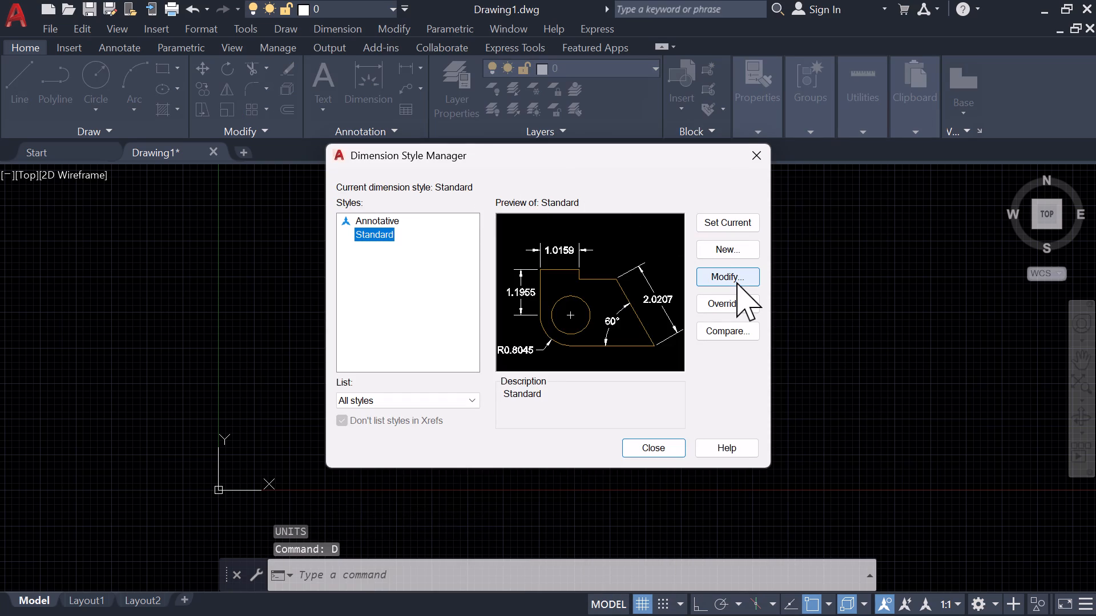
pyautogui.click(733, 269)
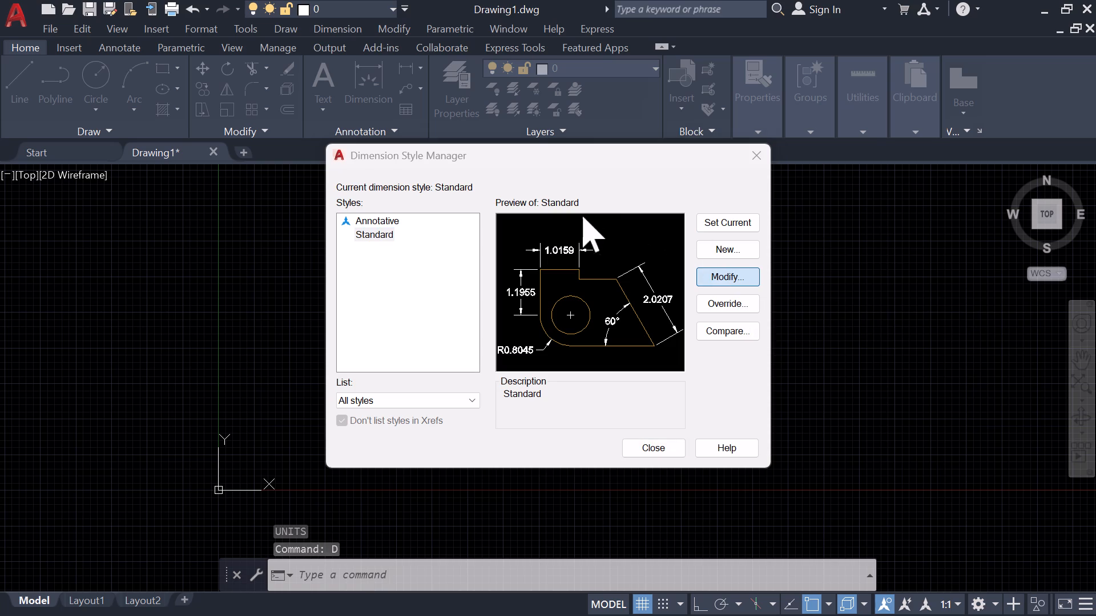
pyautogui.click(672, 192)
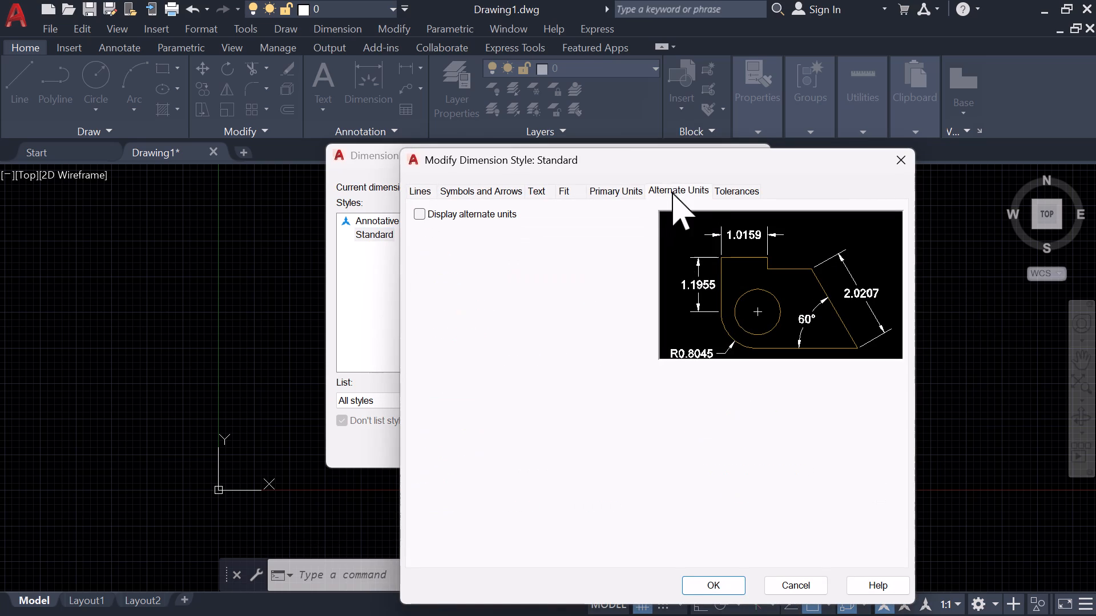
pyautogui.click(627, 183)
pyautogui.click(631, 184)
pyautogui.click(617, 233)
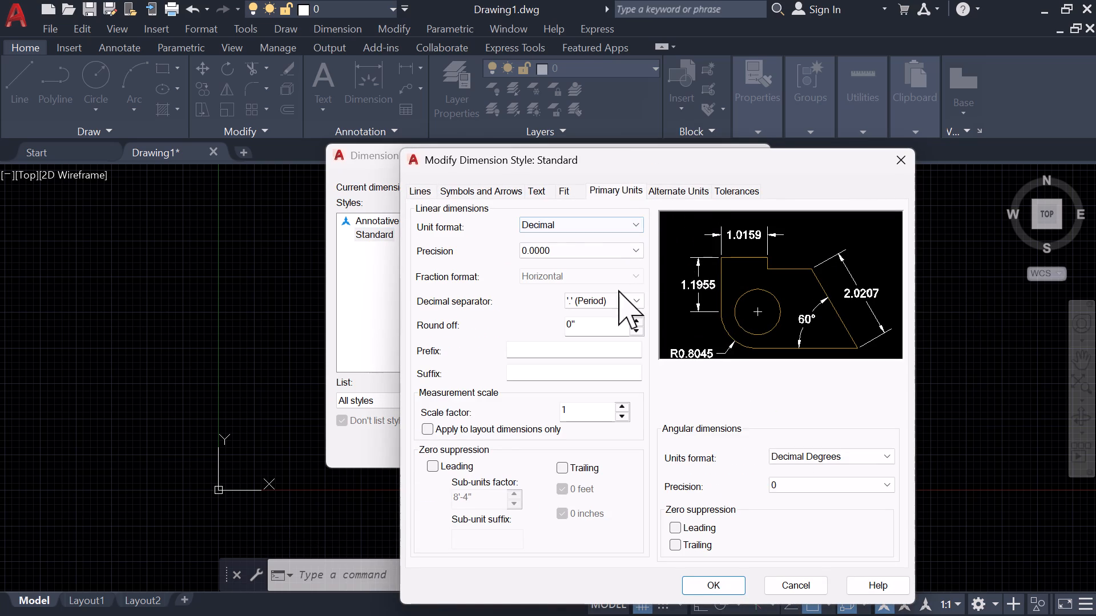
pyautogui.click(581, 224)
pyautogui.click(577, 264)
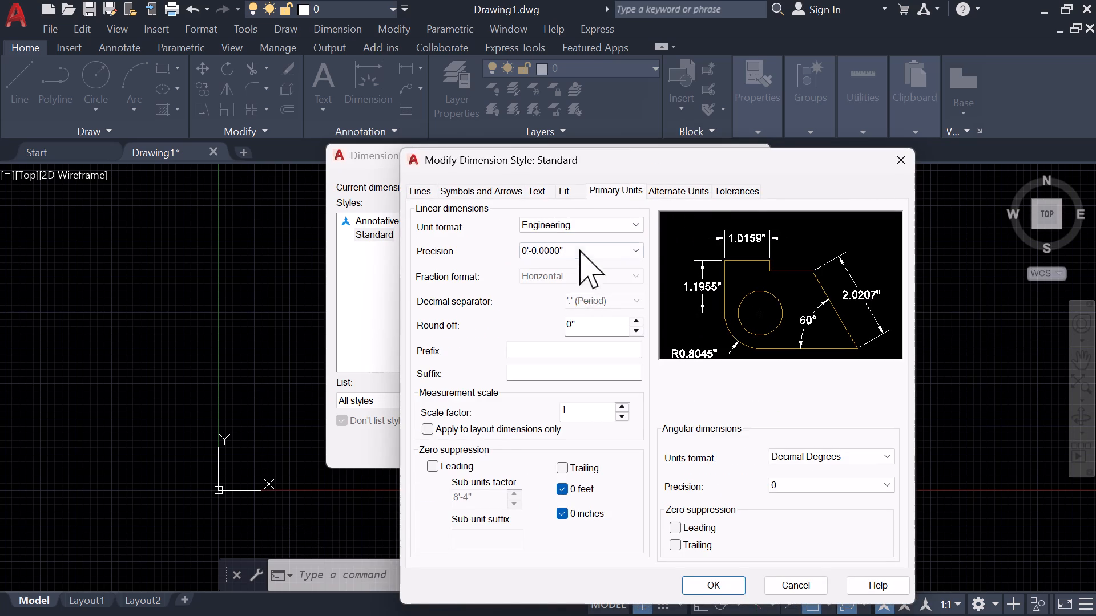
pyautogui.click(579, 249)
pyautogui.click(573, 271)
pyautogui.click(569, 254)
pyautogui.click(563, 263)
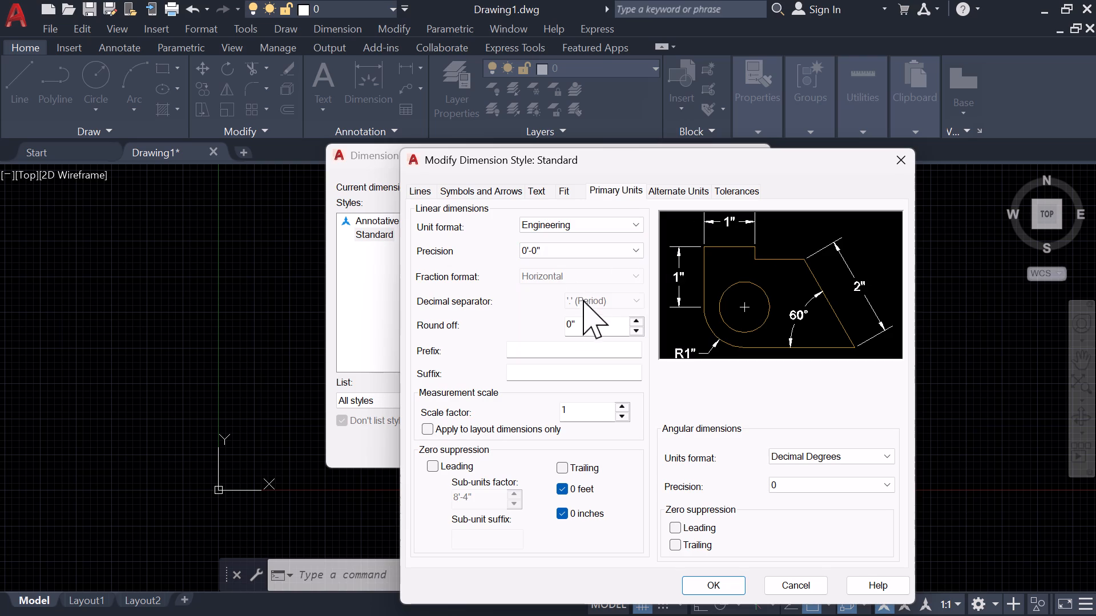
# Set the round-off for the Standard style's linear dimensions to 6'.
pyautogui.click(602, 319)
pyautogui.press('BackSpace')
pyautogui.press('BackSpace')
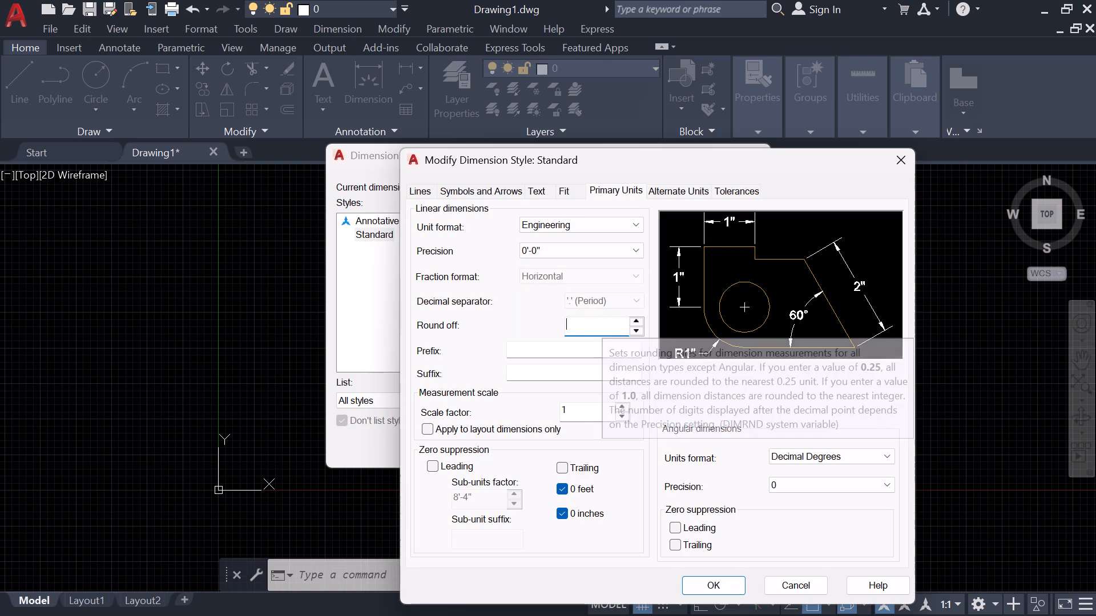
pyautogui.write("6'[")
pyautogui.press('Return')
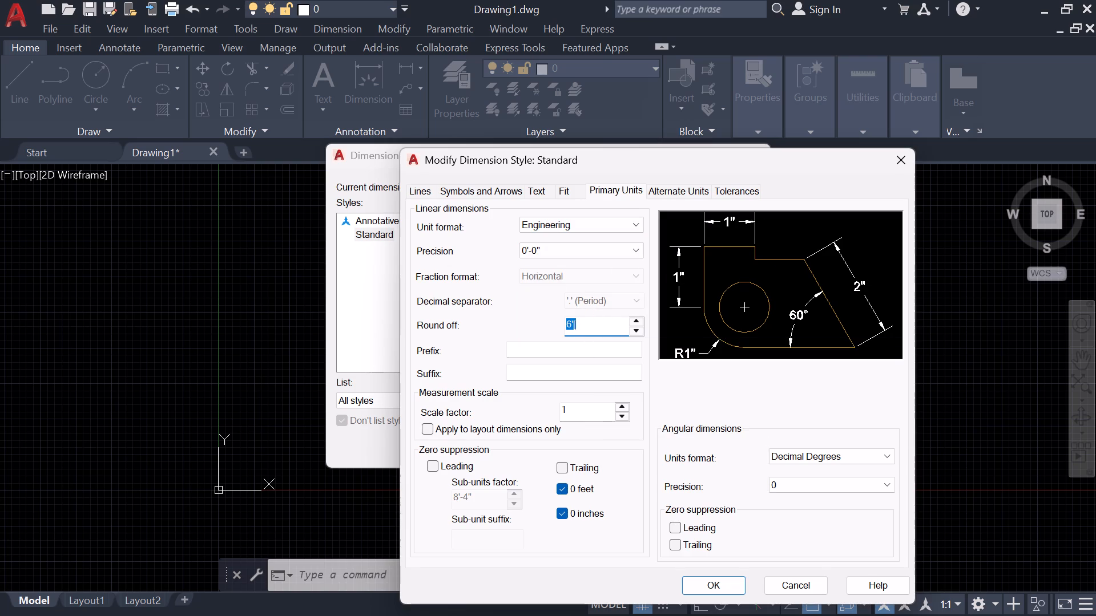
pyautogui.click(593, 333)
pyautogui.press('BackSpace')
# Set the Standard dimension style's text height to 4'.
pyautogui.click(544, 187)
pyautogui.moveTo(618, 313); pyautogui.dragTo(497, 318)
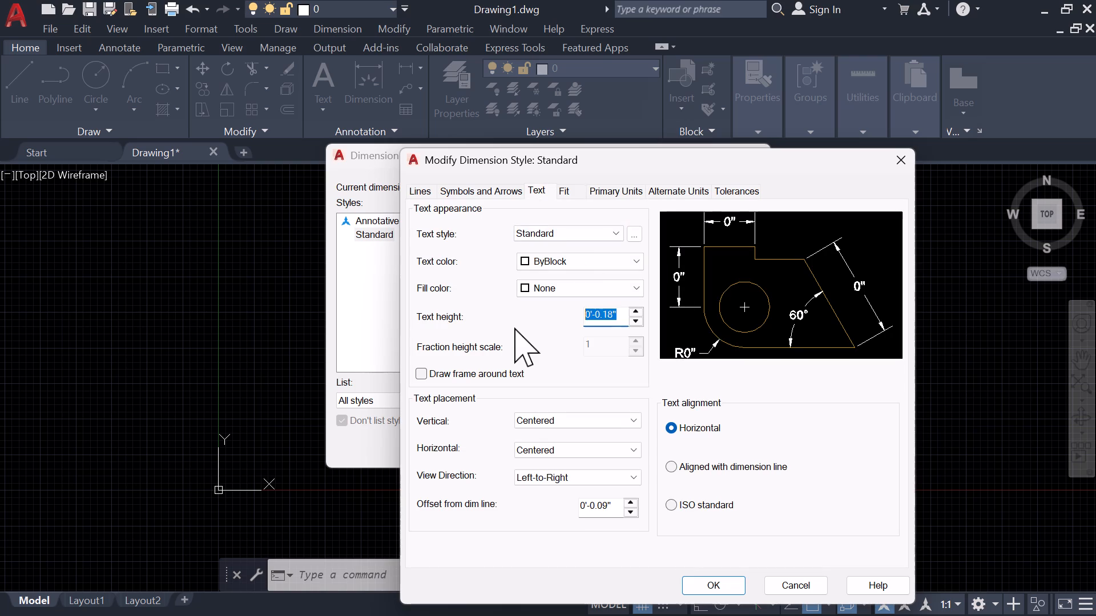
pyautogui.press('BackSpace')
pyautogui.write("4'")
pyautogui.press('Return')
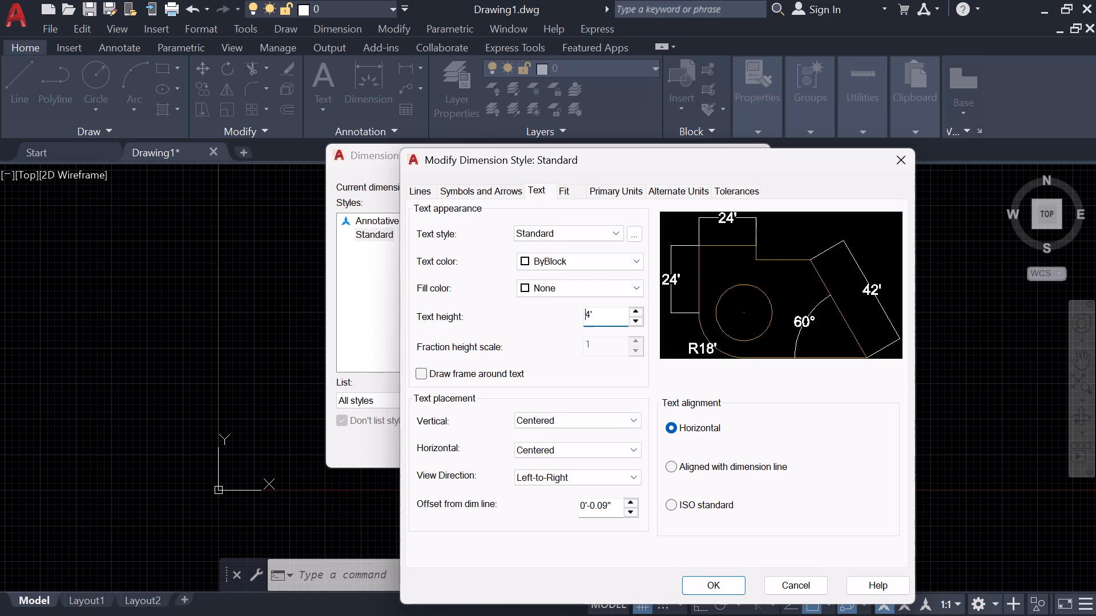
# Set the Standard dimension style's arrow size to 4', then save the style changes and close the Dimension Style Manager.
pyautogui.click(490, 181)
pyautogui.click(502, 185)
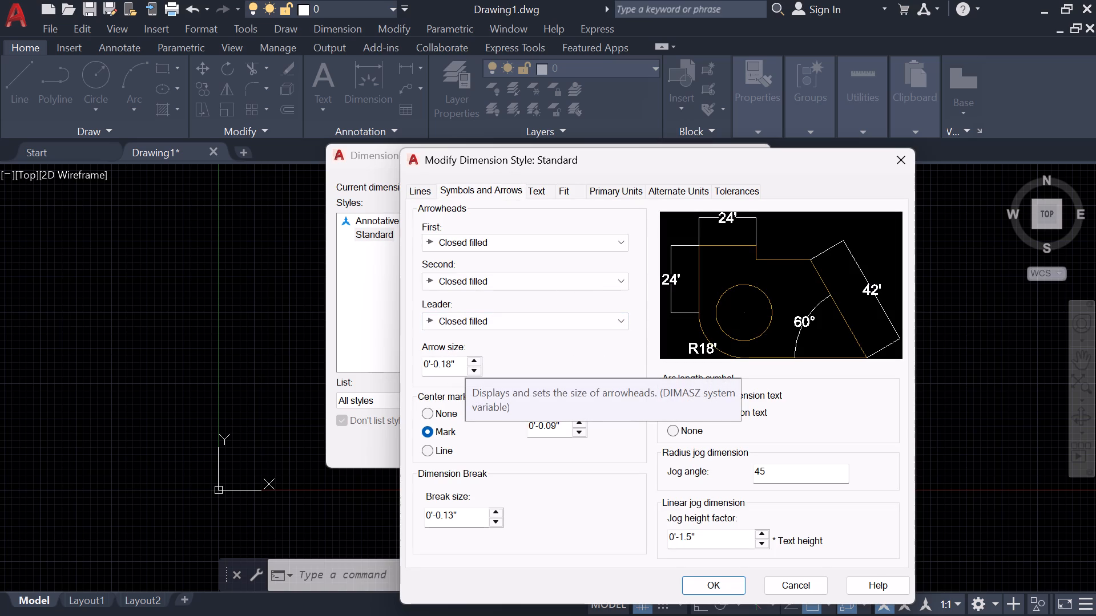
pyautogui.moveTo(464, 366); pyautogui.dragTo(356, 366)
pyautogui.press('BackSpace')
pyautogui.write("4'")
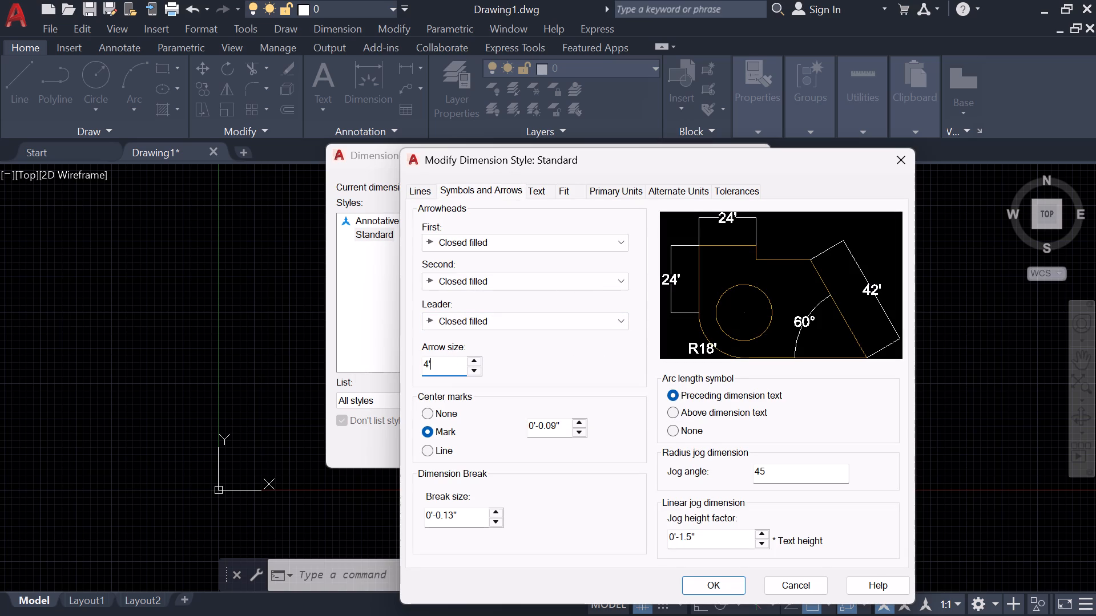
pyautogui.press('Return')
pyautogui.press('Escape')
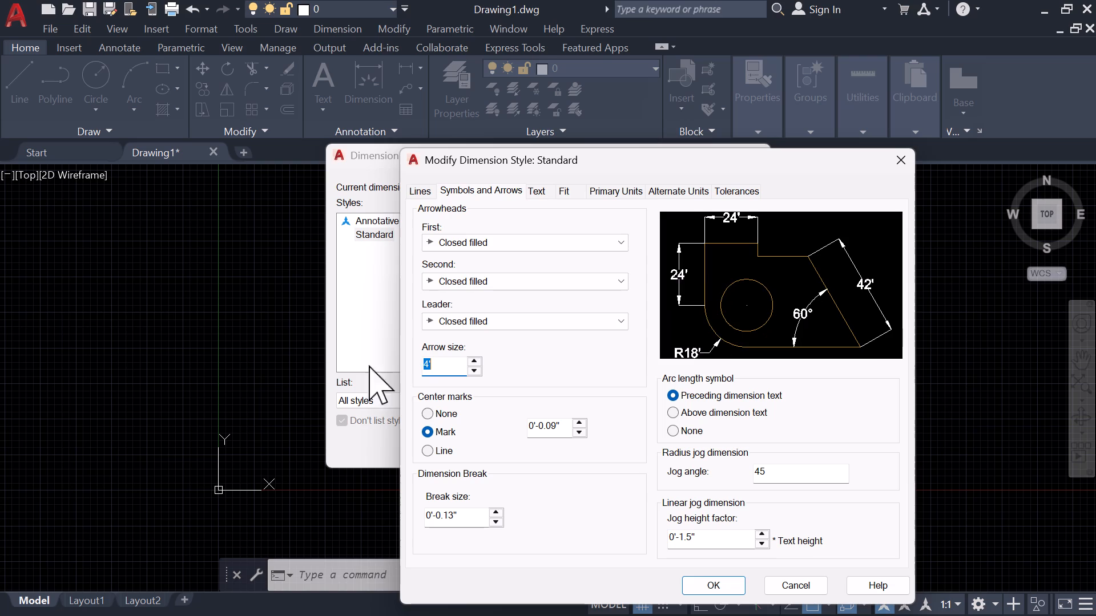
pyautogui.click(716, 593)
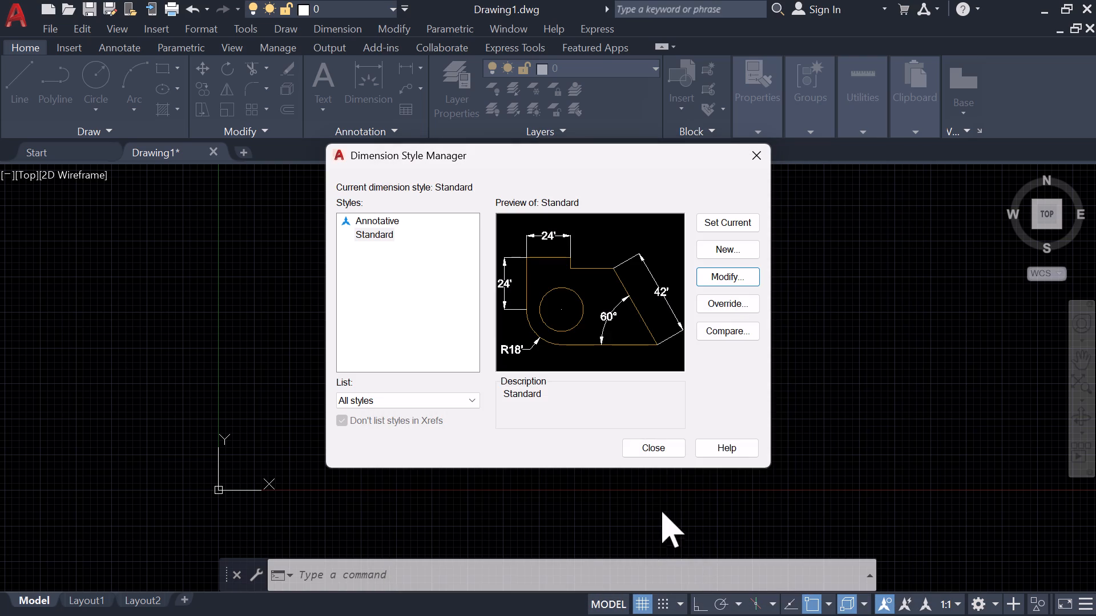
pyautogui.click(665, 444)
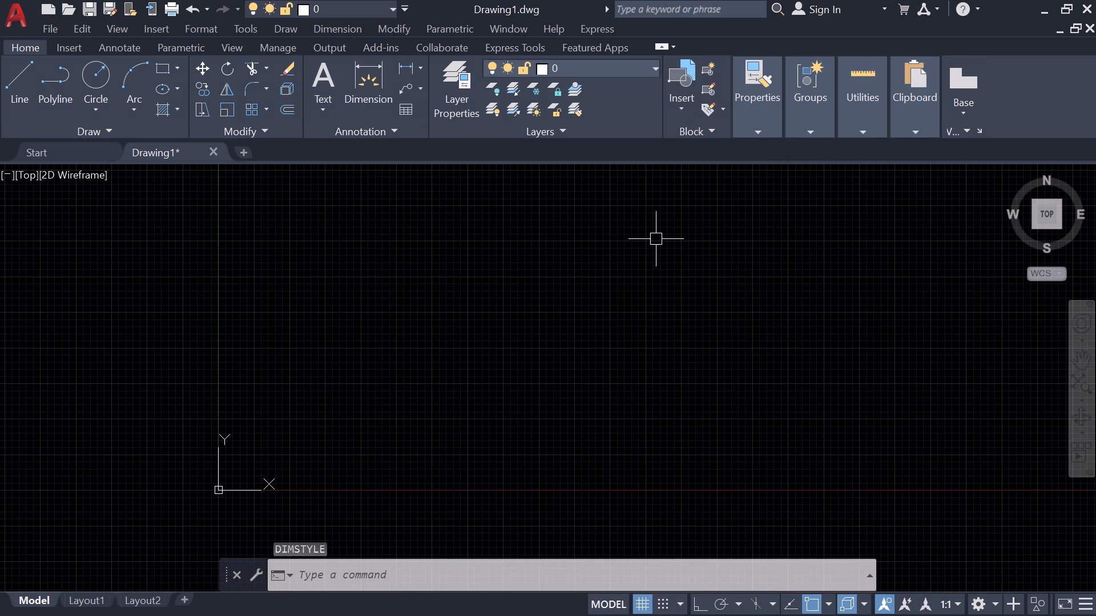
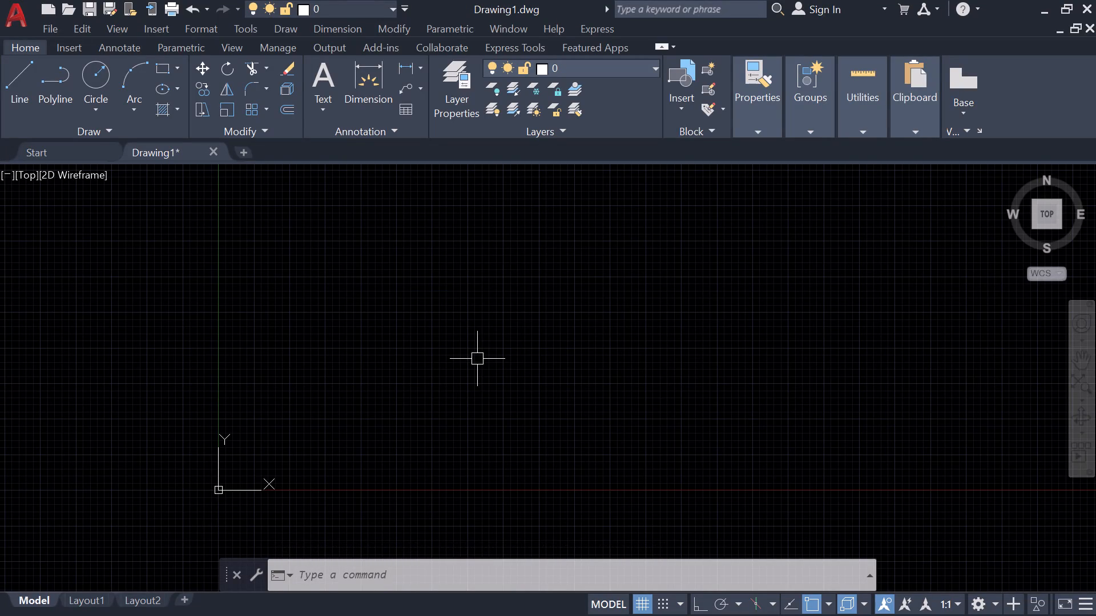
# Draw a rectangle with its first corner in the empty area above and beyond the origin, using the Dimensions option.
pyautogui.write('rec')
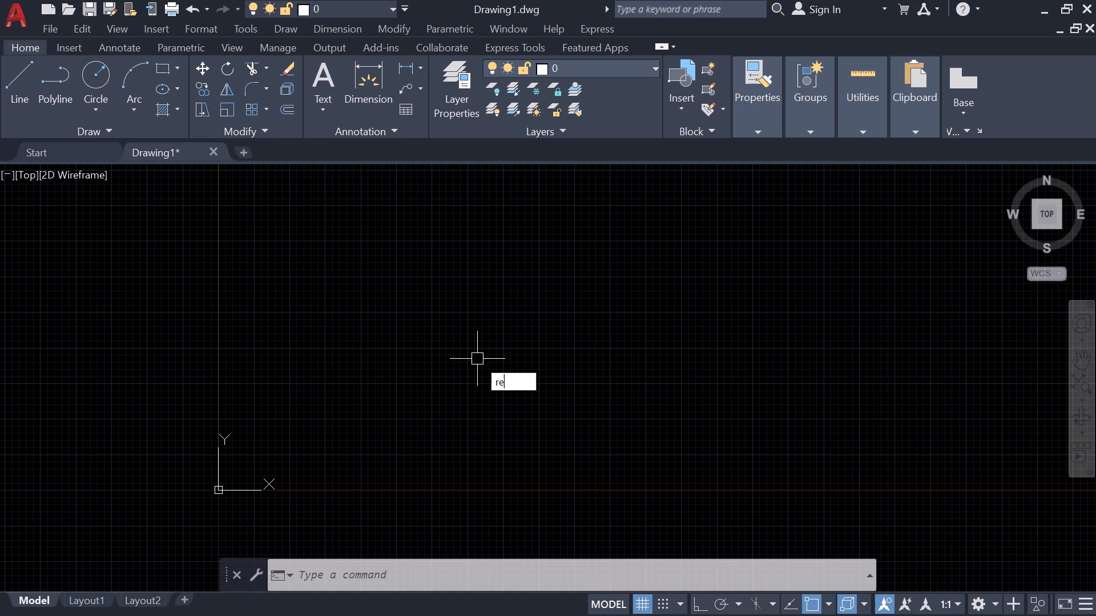
pyautogui.press('space')
pyautogui.click(353, 318)
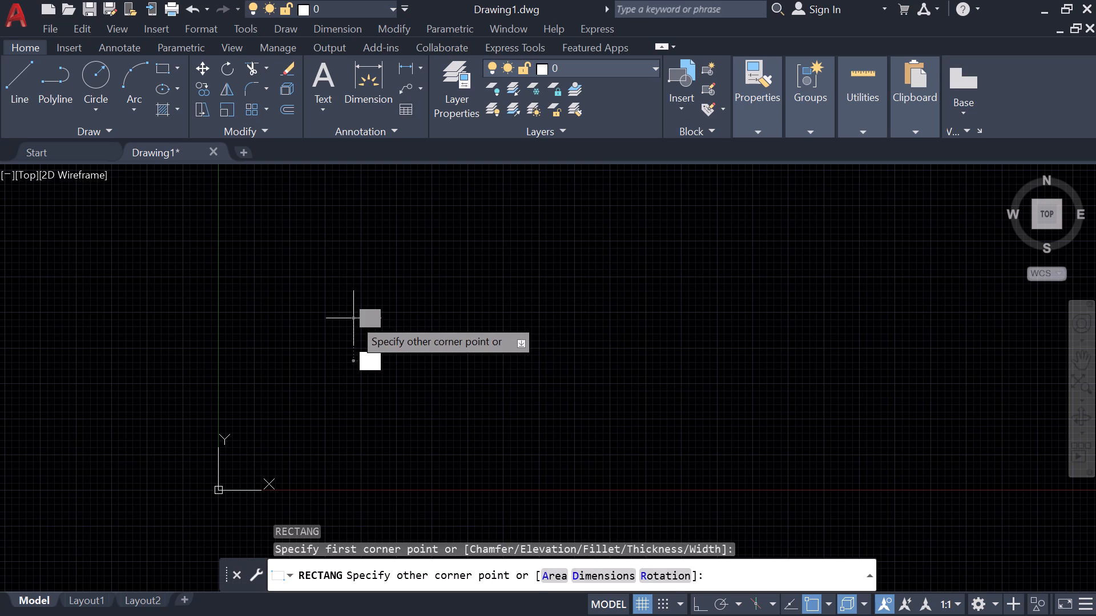
pyautogui.write('d')
pyautogui.press('space')
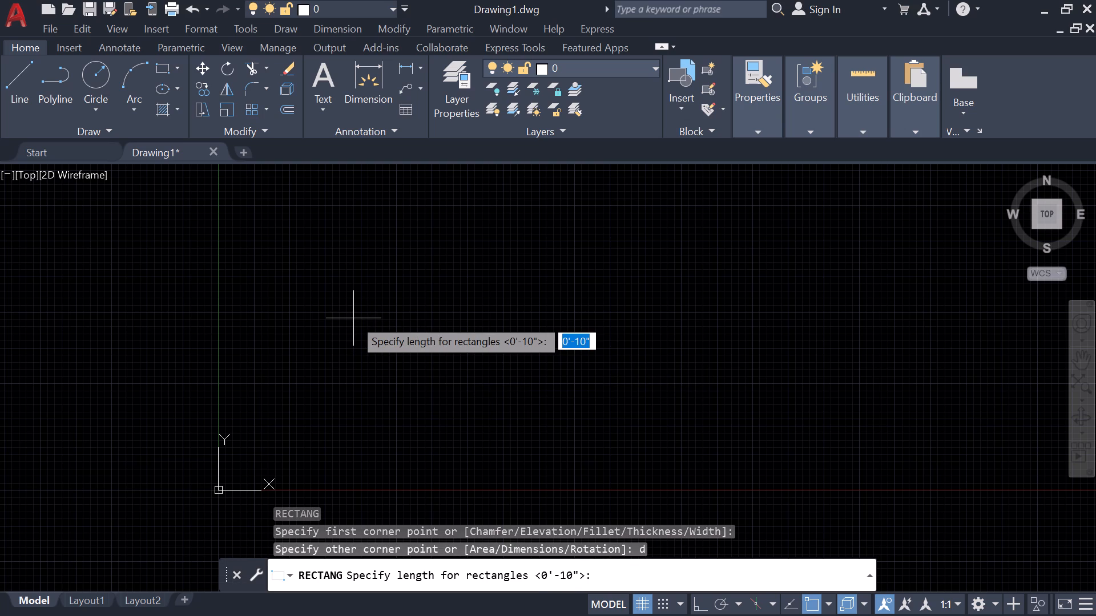
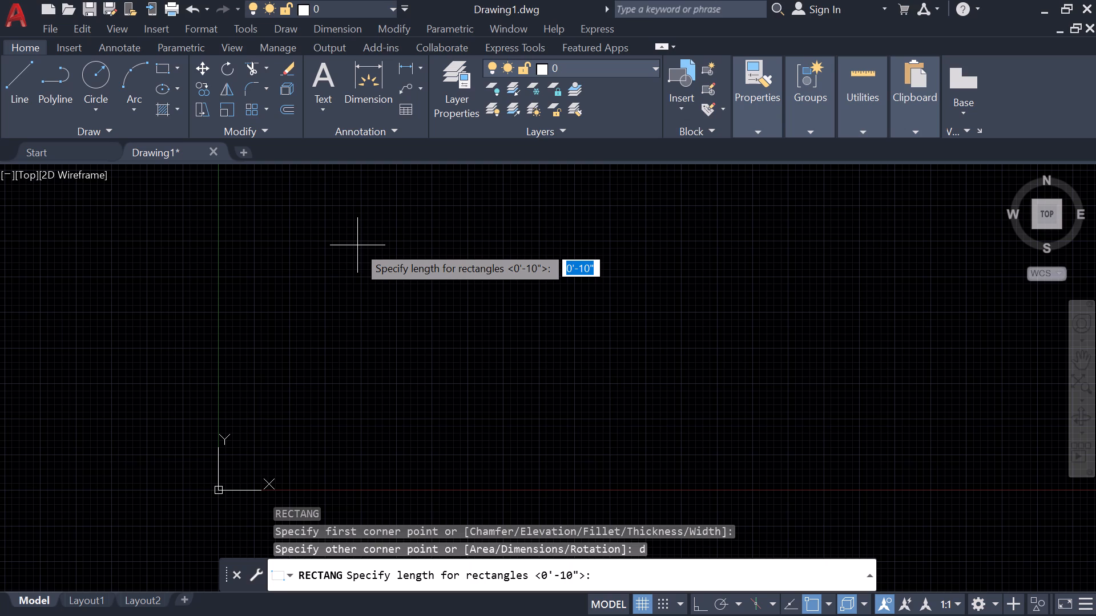
# Set the length of the rectangle being drawn to 21'4".
pyautogui.write('21')
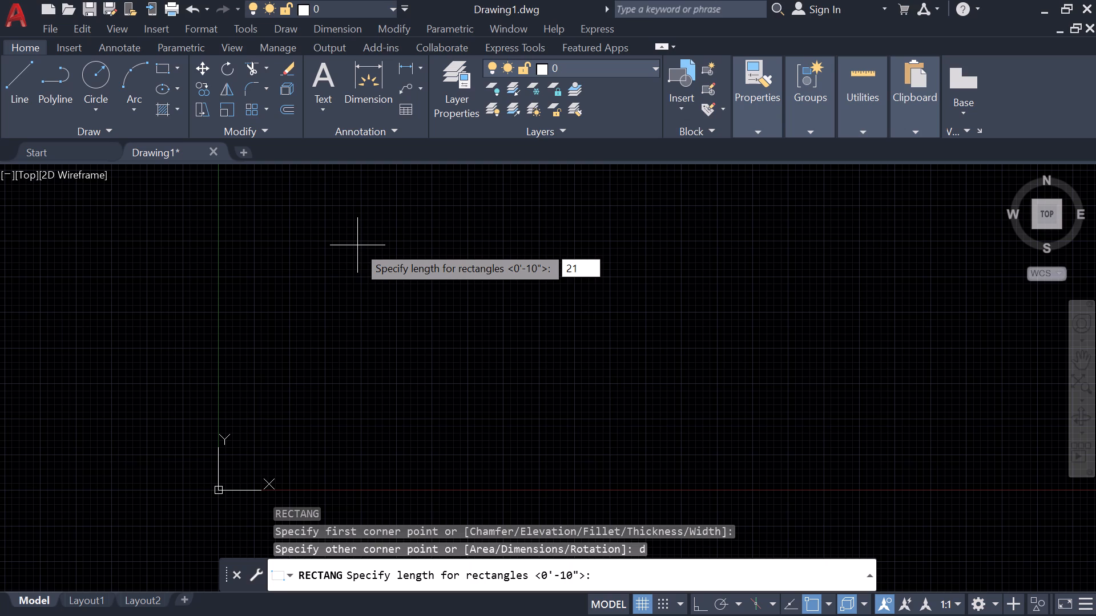
pyautogui.press("'")
pyautogui.write('4"')
pyautogui.press('Return')
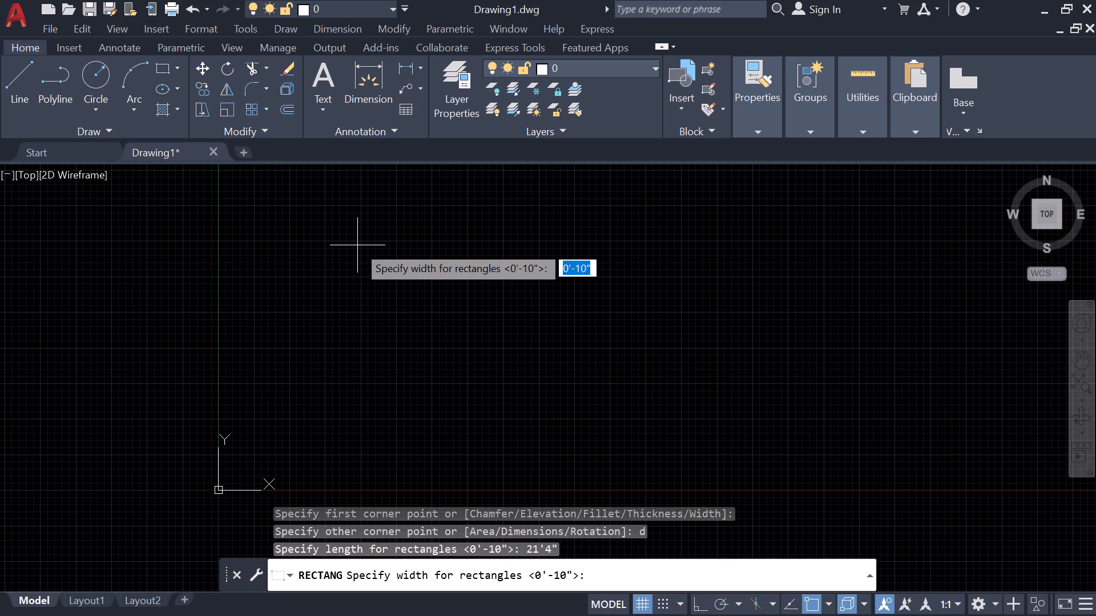
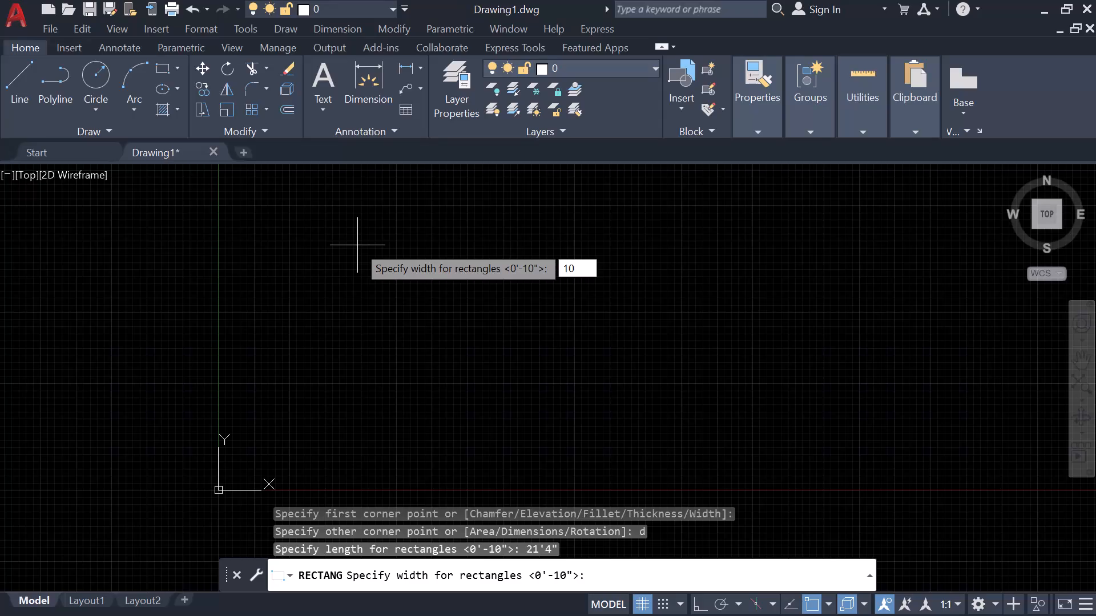
# Set the rectangle's width to 10'6" and place it up and to the right of its first corner.
pyautogui.press("'")
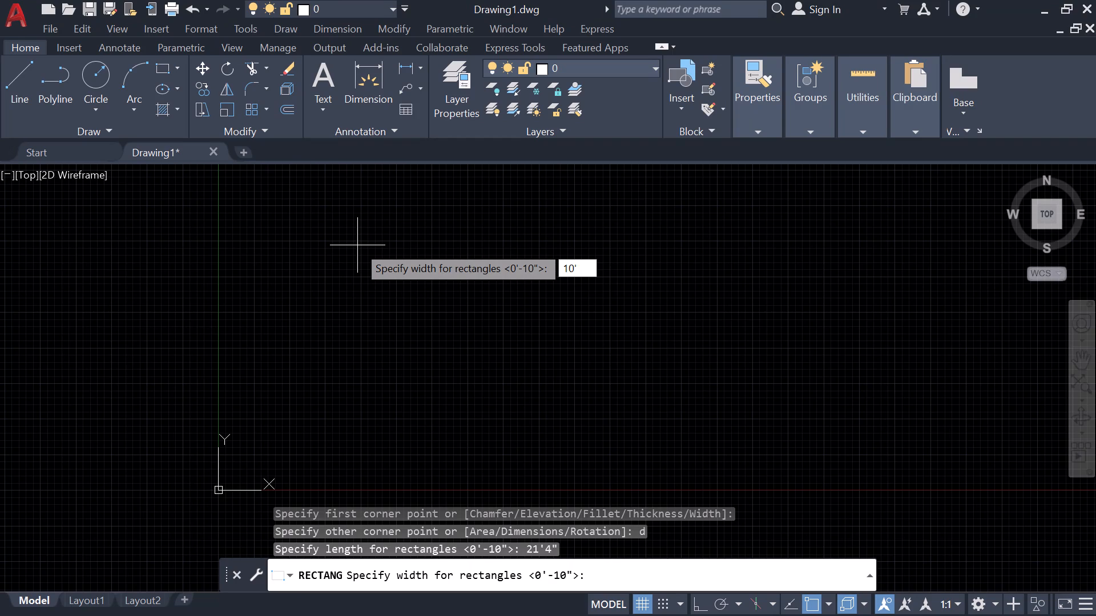
pyautogui.write('6"')
pyautogui.press('Return')
pyautogui.scroll(-1, 427, 252)
pyautogui.click(438, 236)
# Move the rectangle a little over 6' along the positive X direction, away from the origin.
pyautogui.scroll(-2, 463, 234)
pyautogui.moveTo(477, 217); pyautogui.dragTo(369, 318, button='middle')
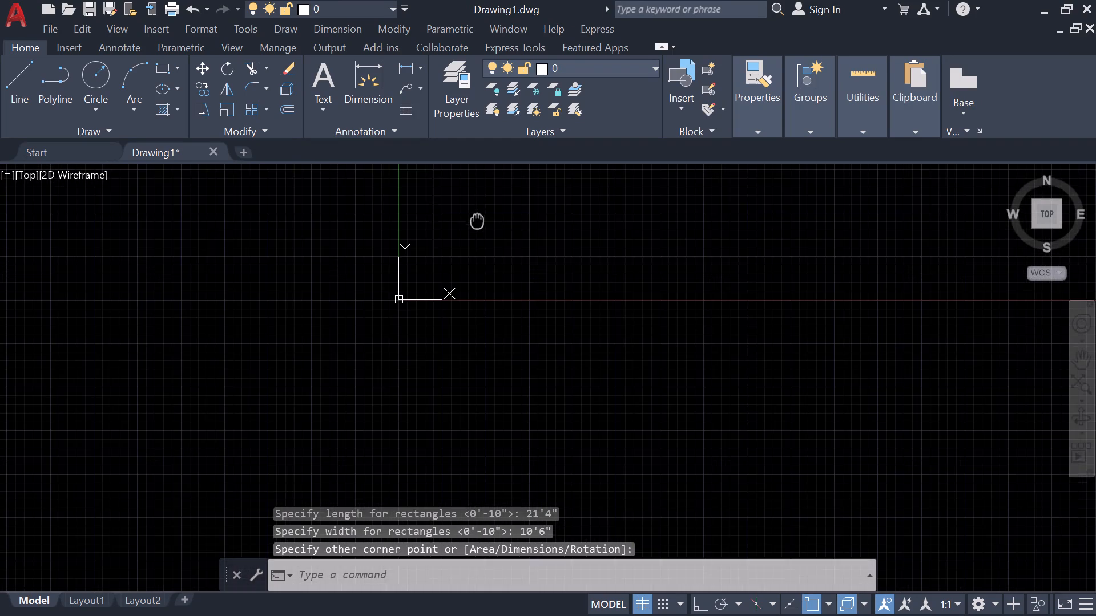
pyautogui.moveTo(369, 318); pyautogui.dragTo(212, 495, button='middle')
pyautogui.scroll(-3, 205, 479)
pyautogui.scroll(1, 237, 429)
pyautogui.moveTo(240, 429); pyautogui.dragTo(417, 390, button='middle')
pyautogui.scroll(1, 246, 430)
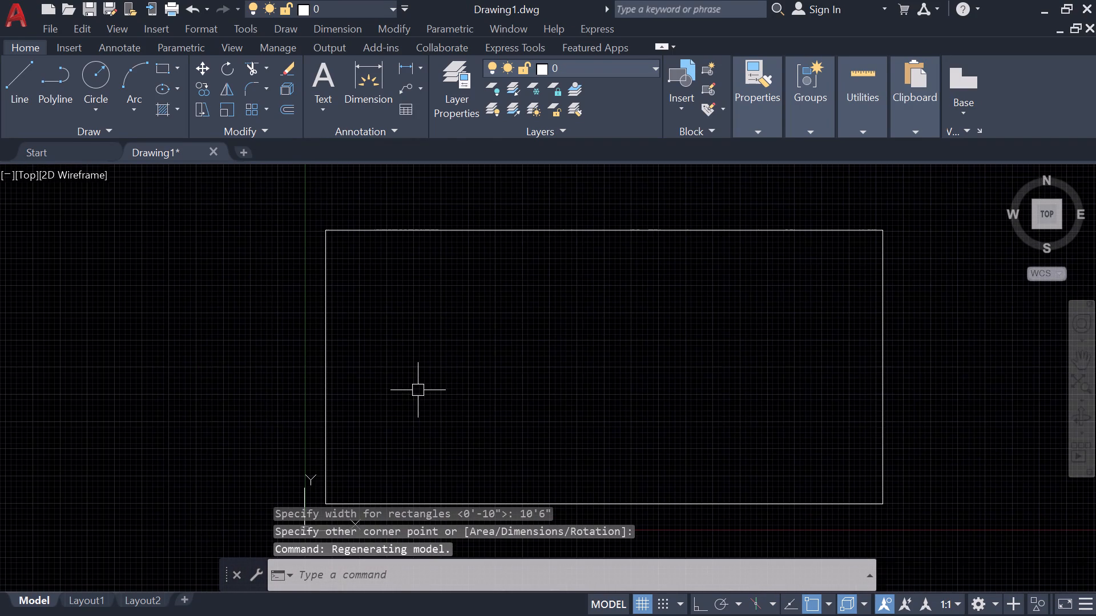
pyautogui.scroll(-1, 418, 390)
pyautogui.moveTo(418, 390); pyautogui.dragTo(429, 331, button='middle')
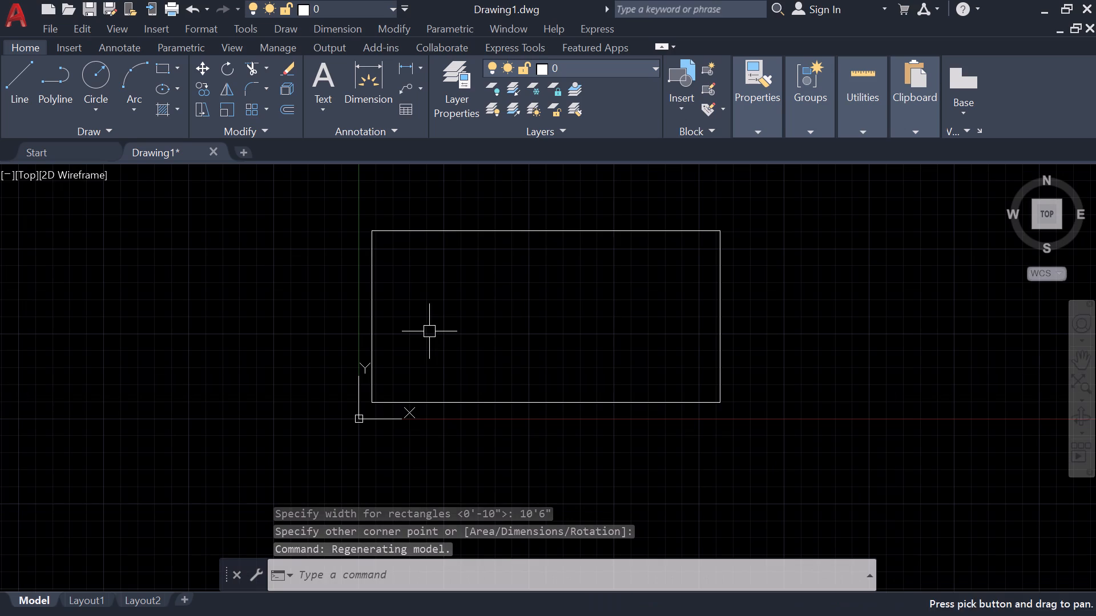
pyautogui.click(754, 452)
pyautogui.click(679, 331)
pyautogui.write('m')
pyautogui.press('space')
pyautogui.moveTo(690, 343); pyautogui.dragTo(695, 343)
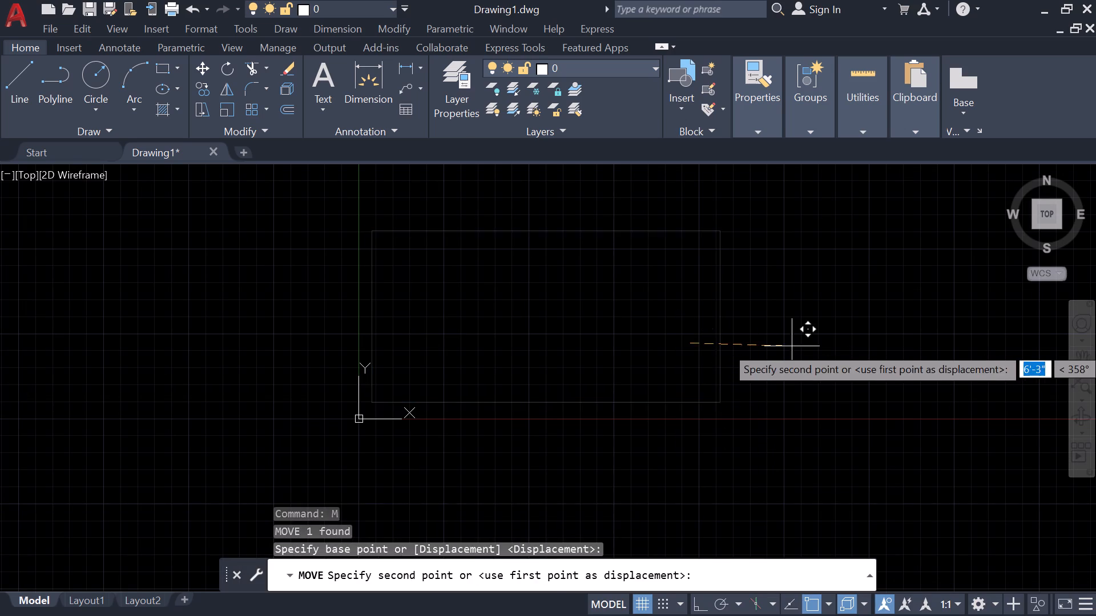
pyautogui.click(799, 345)
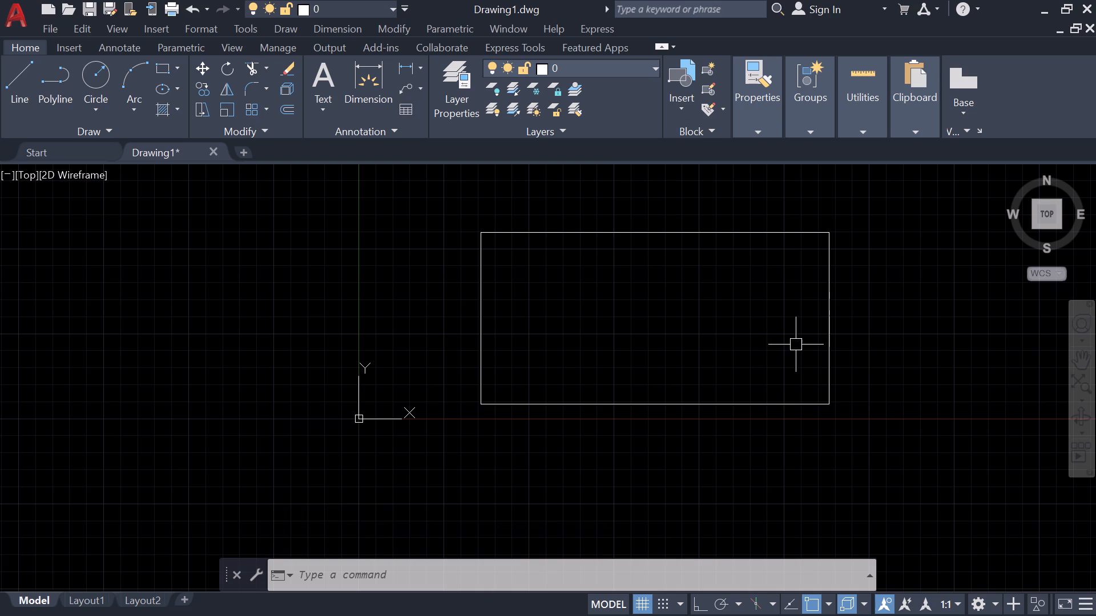
# Offset the rectangle 9" inward to form a wall outline.
pyautogui.write('o')
pyautogui.press('space')
pyautogui.press('space')
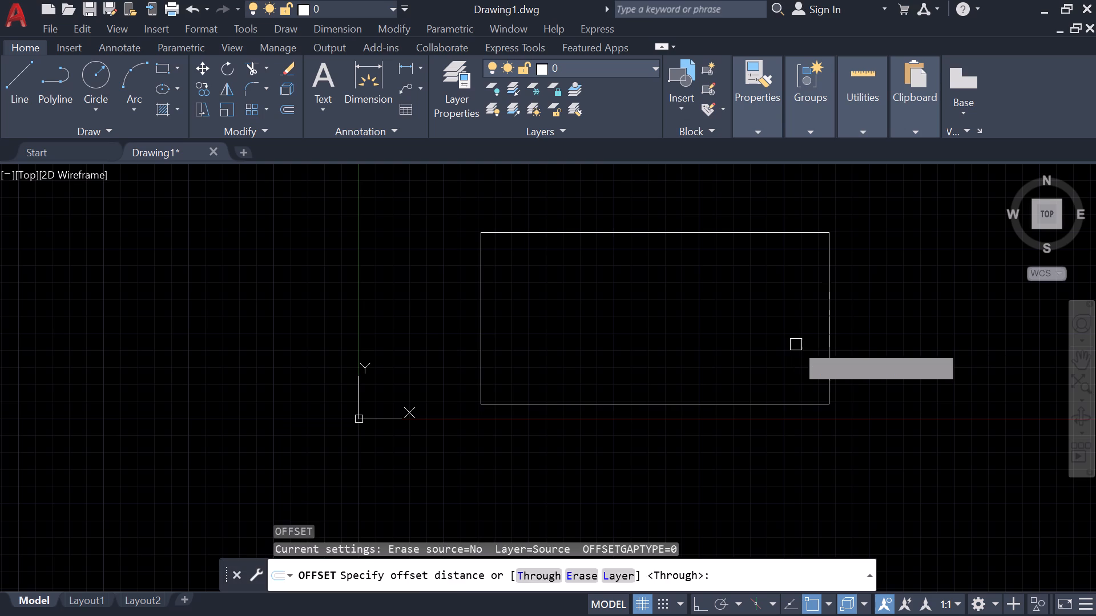
pyautogui.click(828, 330)
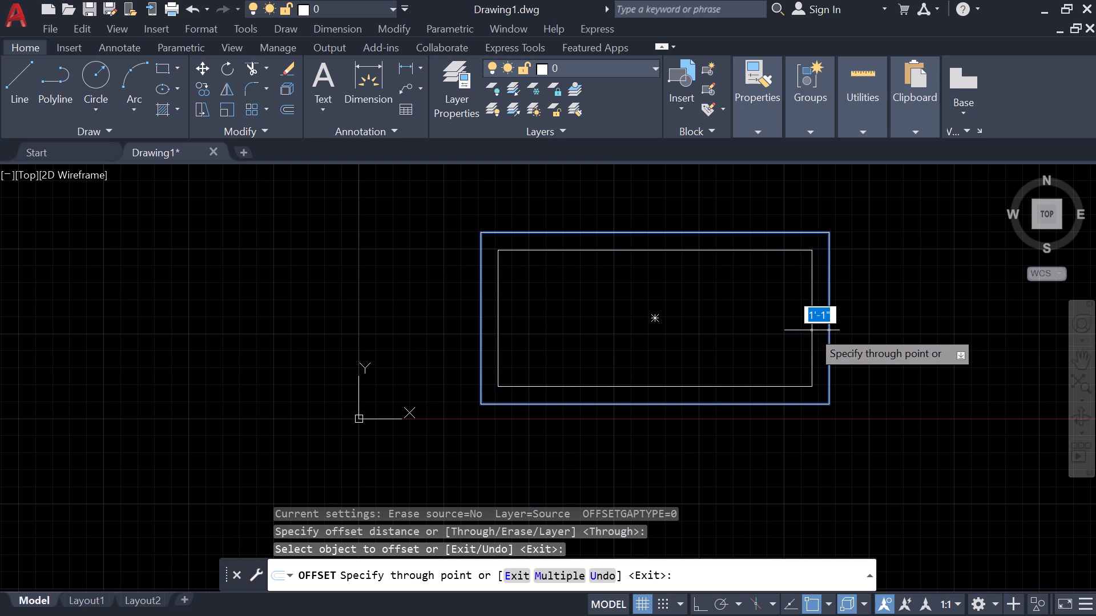
pyautogui.press('9')
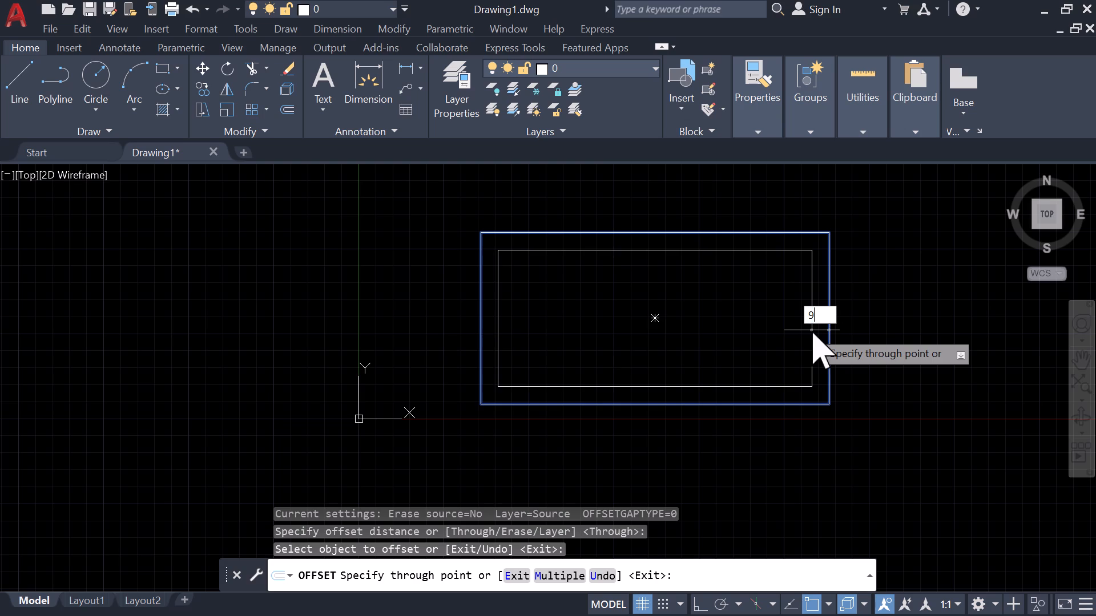
pyautogui.hotkey('shift', '"')
pyautogui.press('Return')
pyautogui.press('Escape')
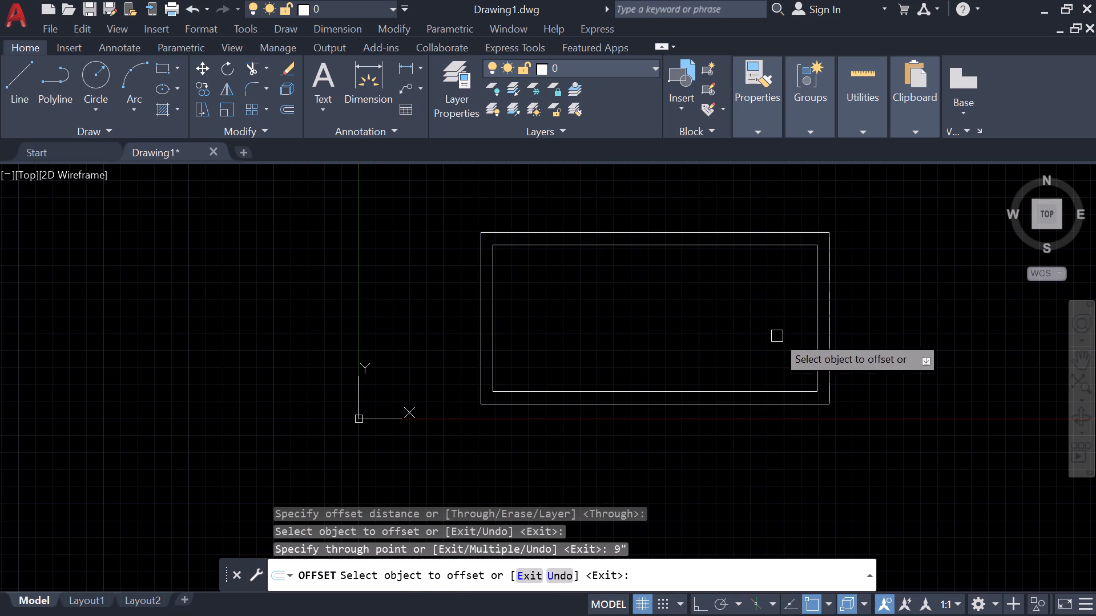
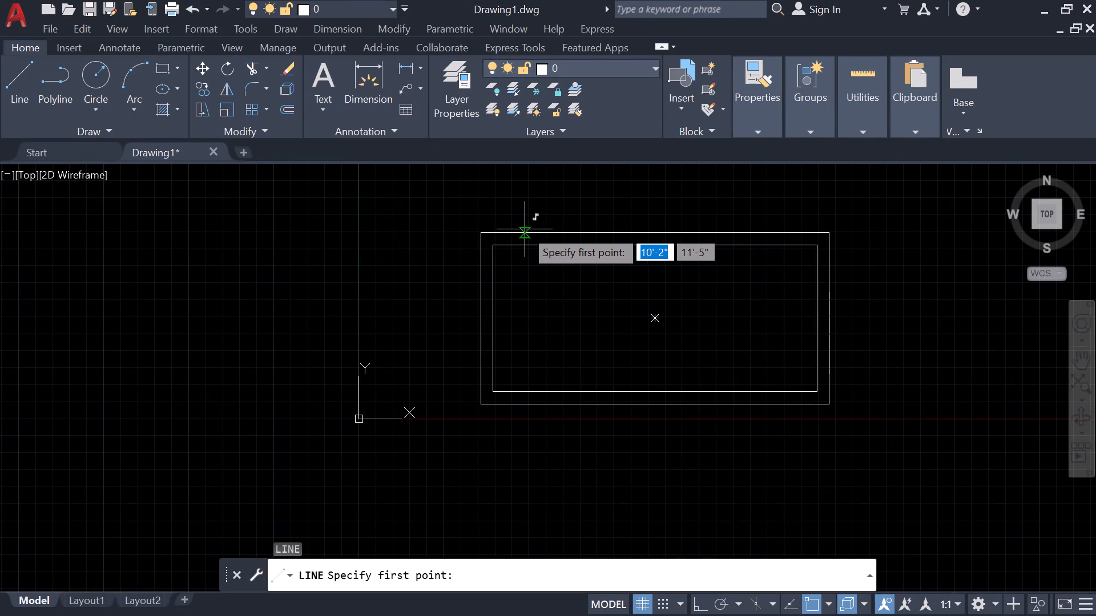
# Draw a 9" vertical line across the top wall's thickness near its left corner, at about X 9'-8".
pyautogui.scroll(3, 519, 229)
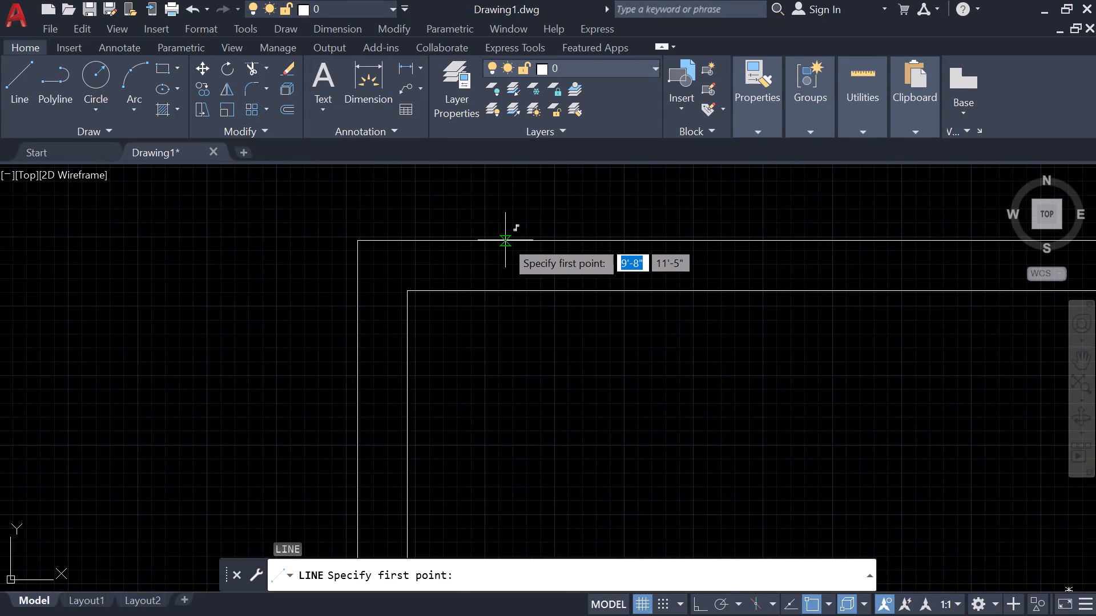
pyautogui.click(505, 240)
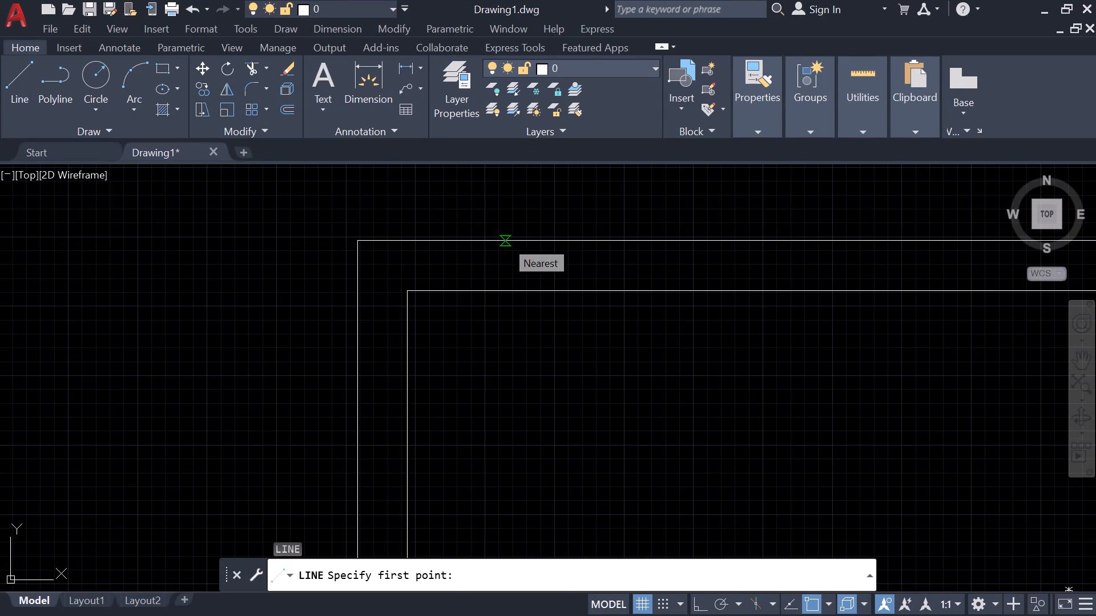
pyautogui.click(503, 289)
pyautogui.press('Escape')
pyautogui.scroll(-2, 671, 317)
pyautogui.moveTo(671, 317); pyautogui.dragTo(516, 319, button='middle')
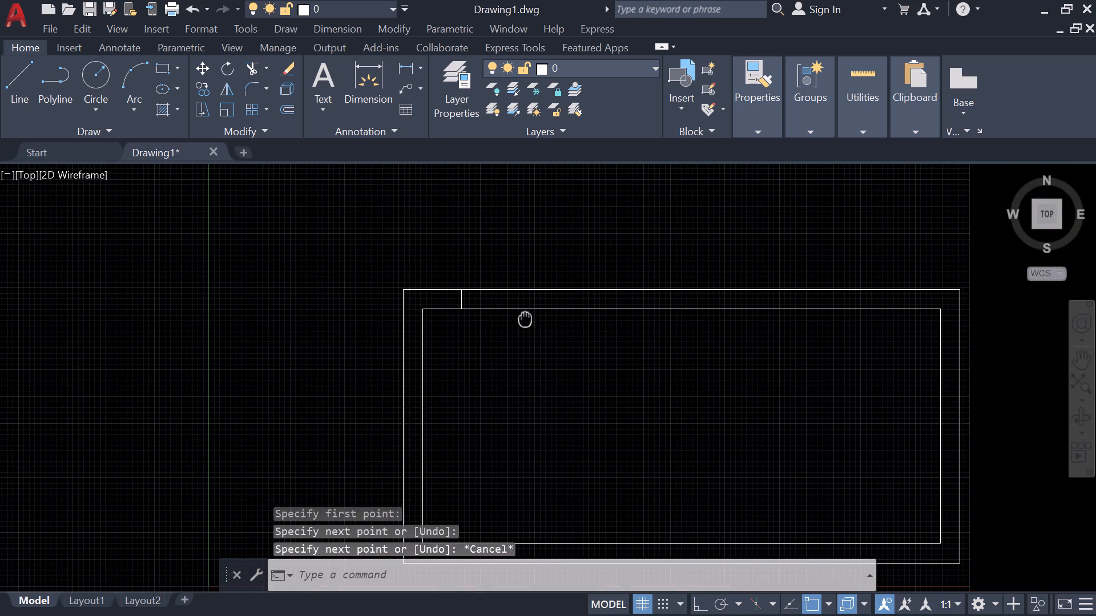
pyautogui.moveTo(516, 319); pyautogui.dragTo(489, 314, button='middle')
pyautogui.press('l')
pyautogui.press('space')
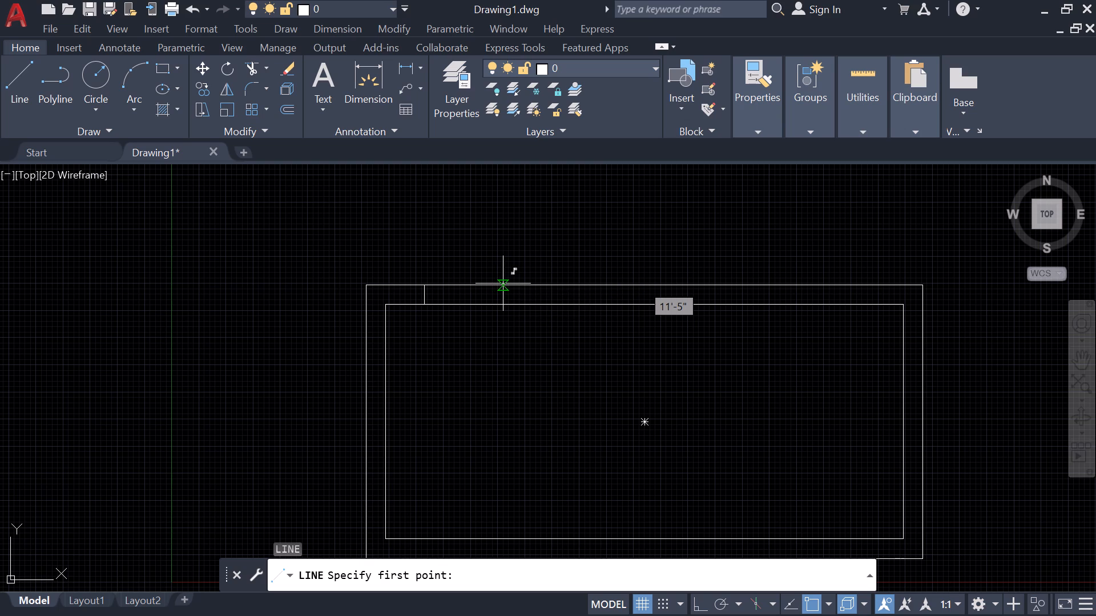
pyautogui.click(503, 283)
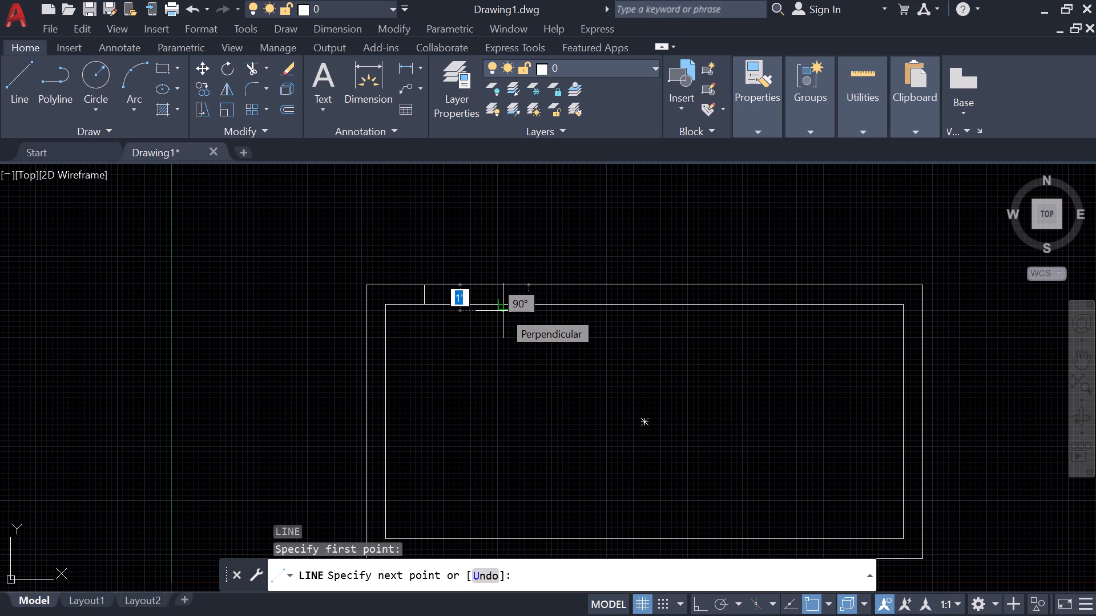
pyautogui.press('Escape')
# Offset the short line across the top wall about 3' along positive X, using the Through option, as the opening's other edge.
pyautogui.write('o')
pyautogui.press('space')
pyautogui.press('space')
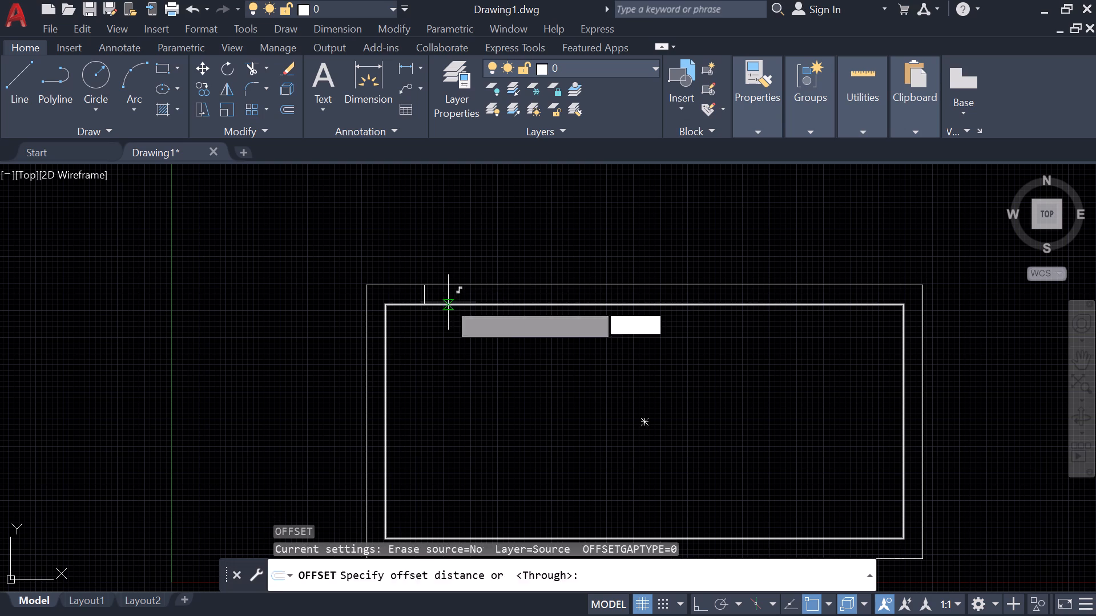
pyautogui.click(428, 292)
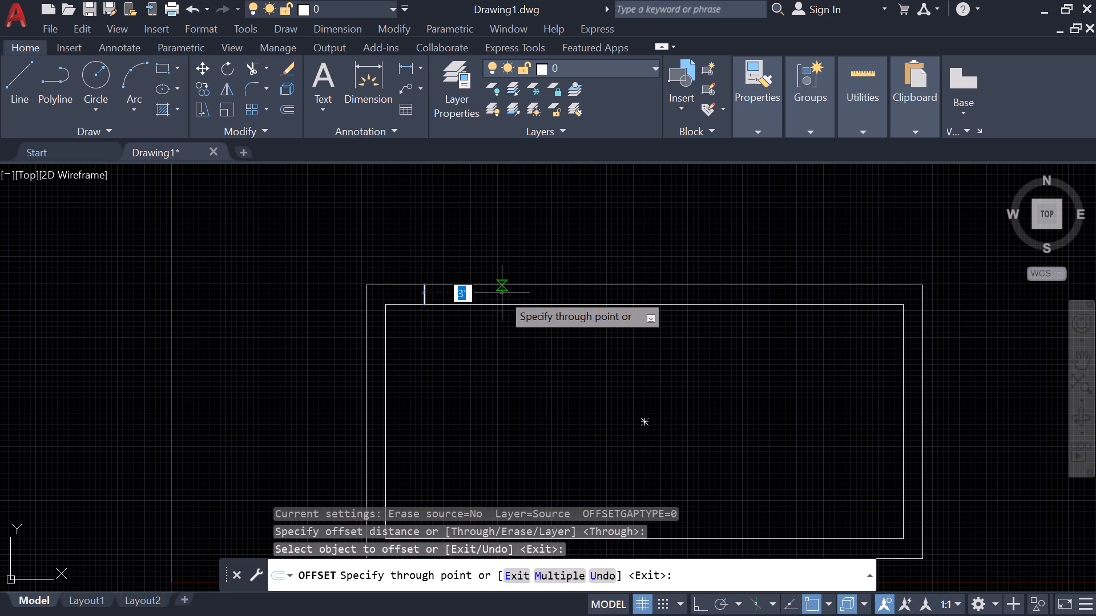
pyautogui.scroll(6, 510, 293)
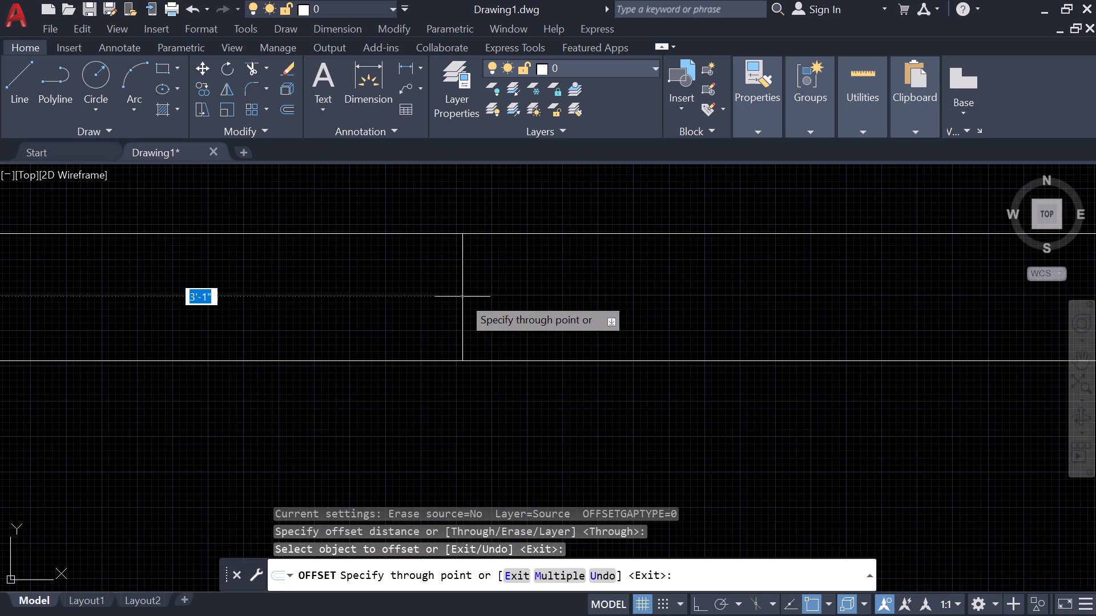
pyautogui.click(449, 297)
pyautogui.press('Escape')
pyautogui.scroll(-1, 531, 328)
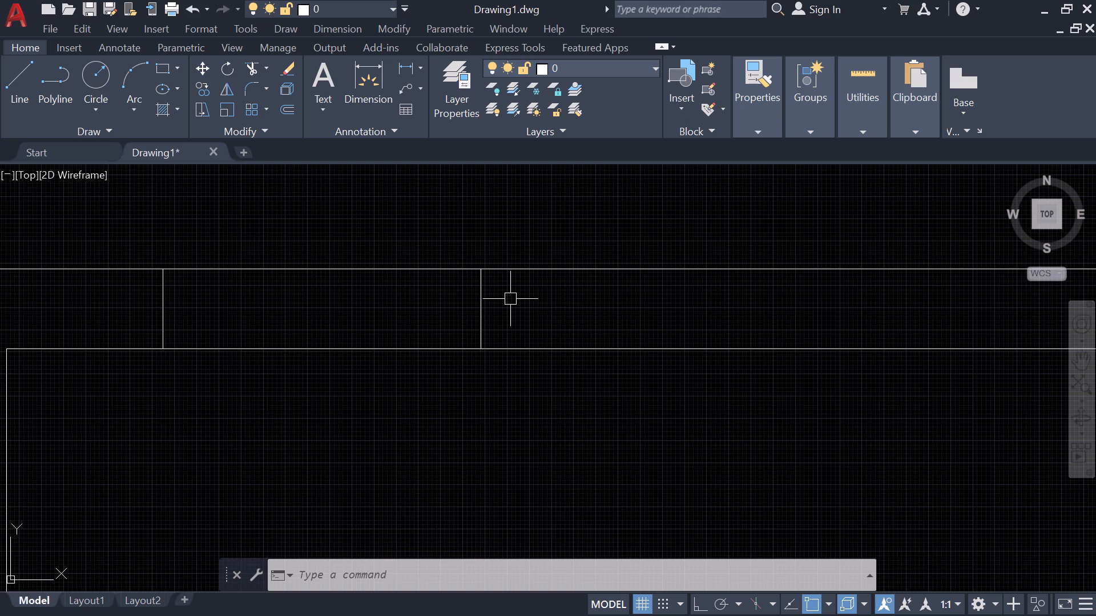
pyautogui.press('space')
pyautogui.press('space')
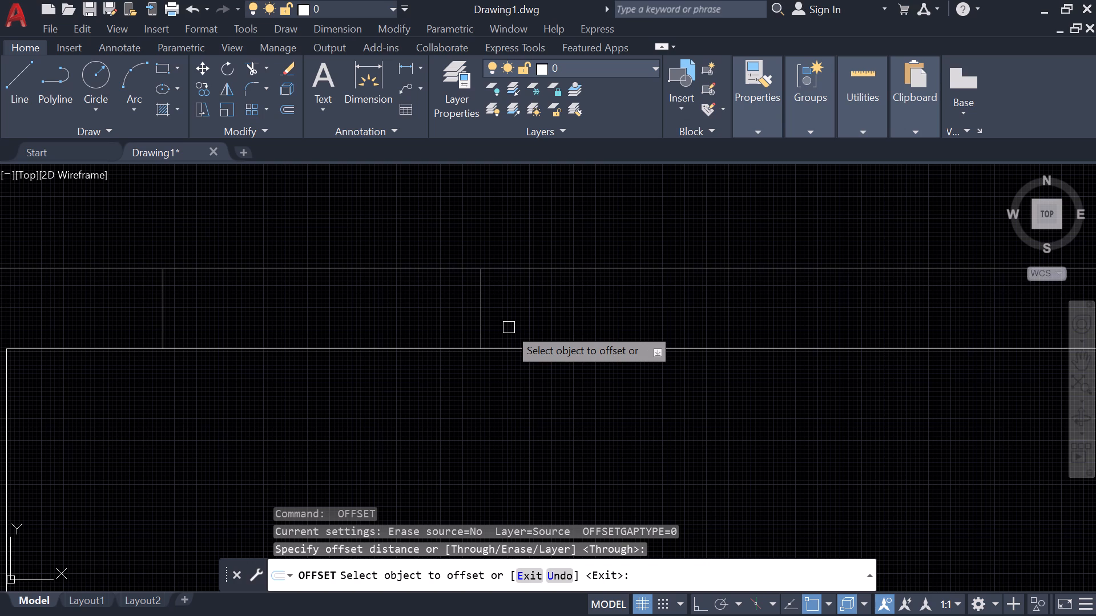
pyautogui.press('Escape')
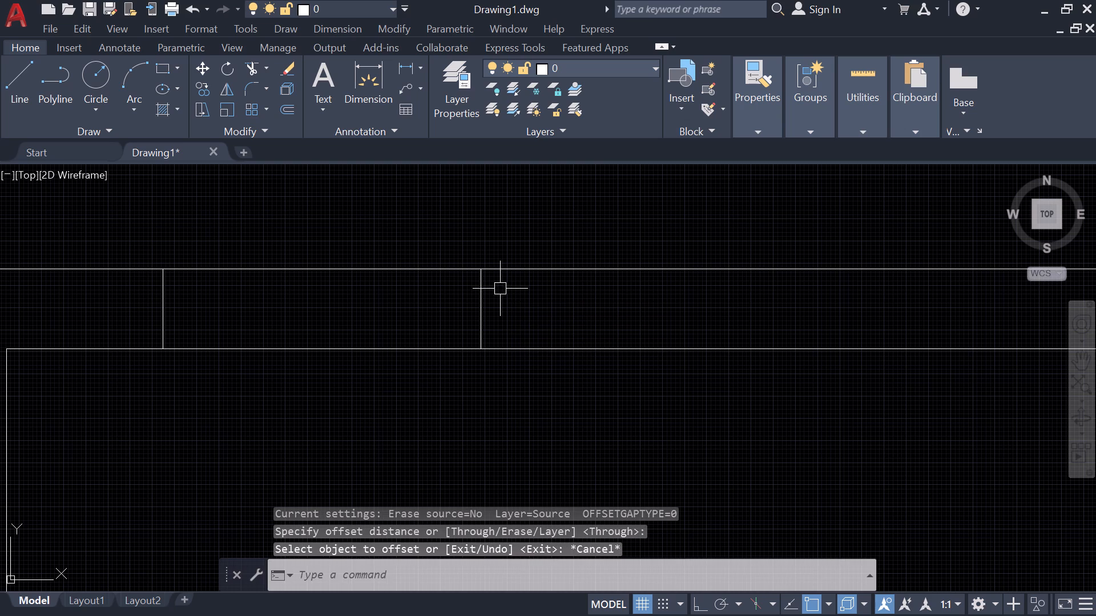
# Trim both top wall lines between the two short vertical lines to cut an opening through the wall.
pyautogui.press('t')
pyautogui.press('r')
pyautogui.press('space')
pyautogui.scroll(-1, 323, 322)
pyautogui.moveTo(333, 248); pyautogui.dragTo(348, 327)
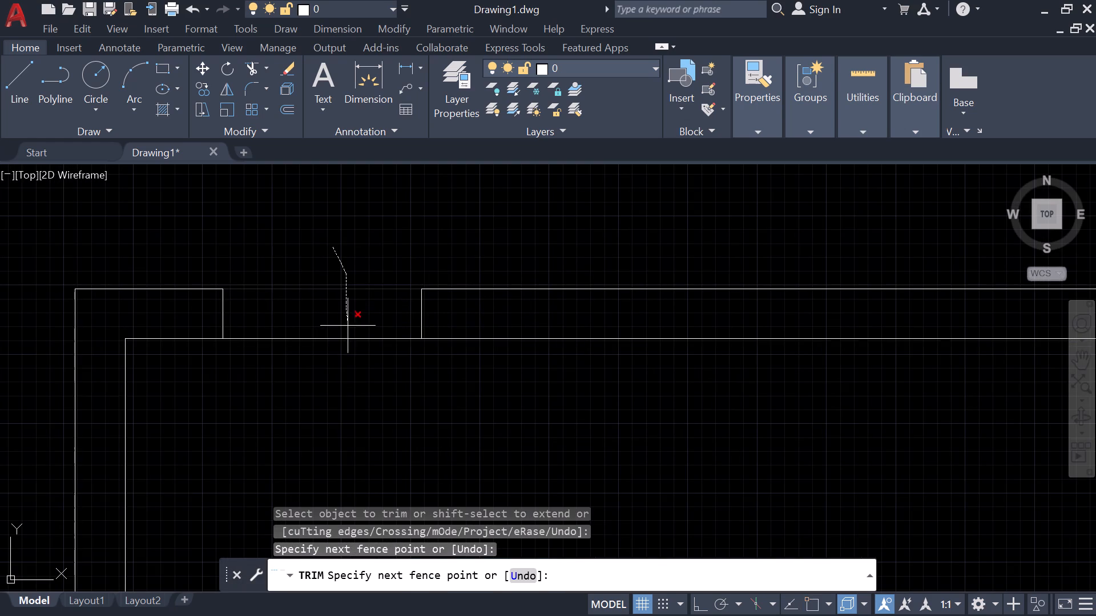
pyautogui.moveTo(348, 327); pyautogui.dragTo(356, 368)
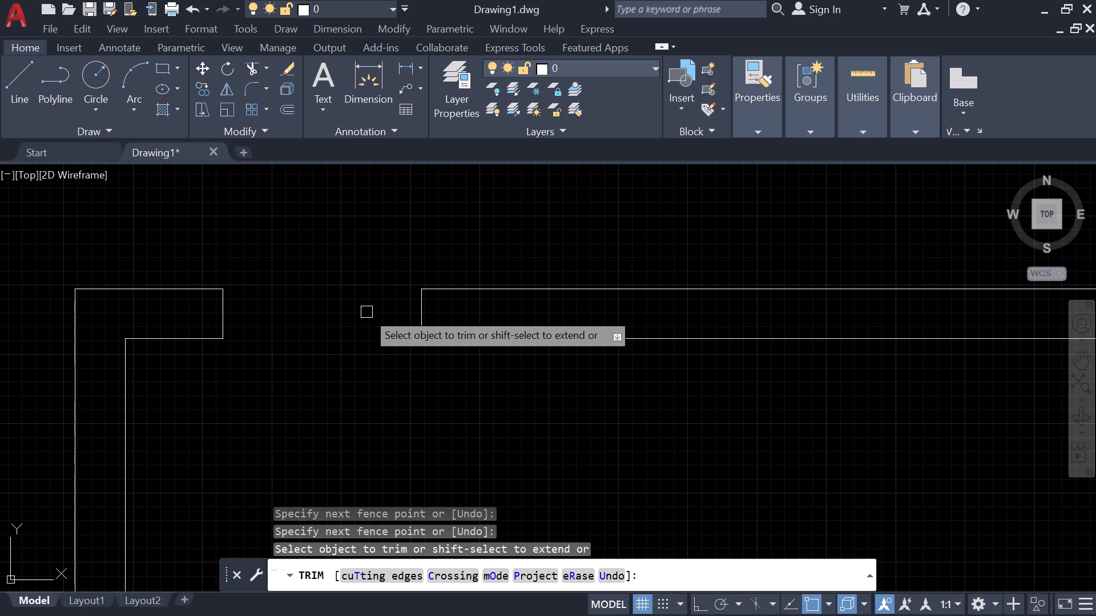
pyautogui.press('Escape')
# Start another line on the wall outline.
pyautogui.press('l')
pyautogui.press('space')
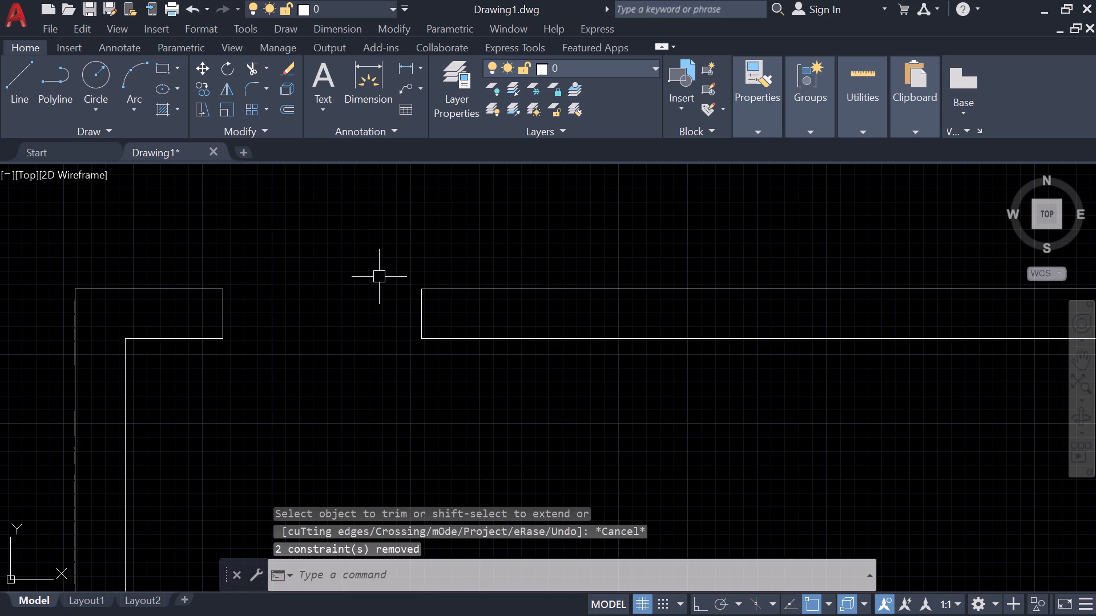
pyautogui.scroll(-1, 535, 396)
pyautogui.moveTo(575, 390); pyautogui.dragTo(447, 282, button='middle')
pyautogui.scroll(1, 482, 319)
pyautogui.scroll(-1, 555, 402)
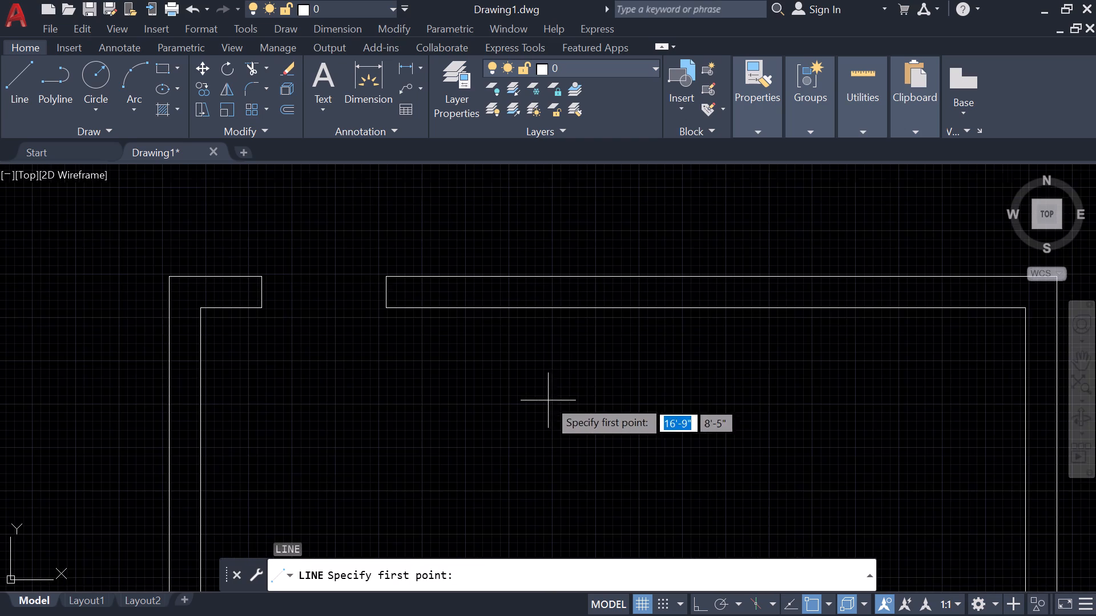
pyautogui.moveTo(553, 396); pyautogui.dragTo(514, 241, button='middle')
pyautogui.scroll(-1, 523, 240)
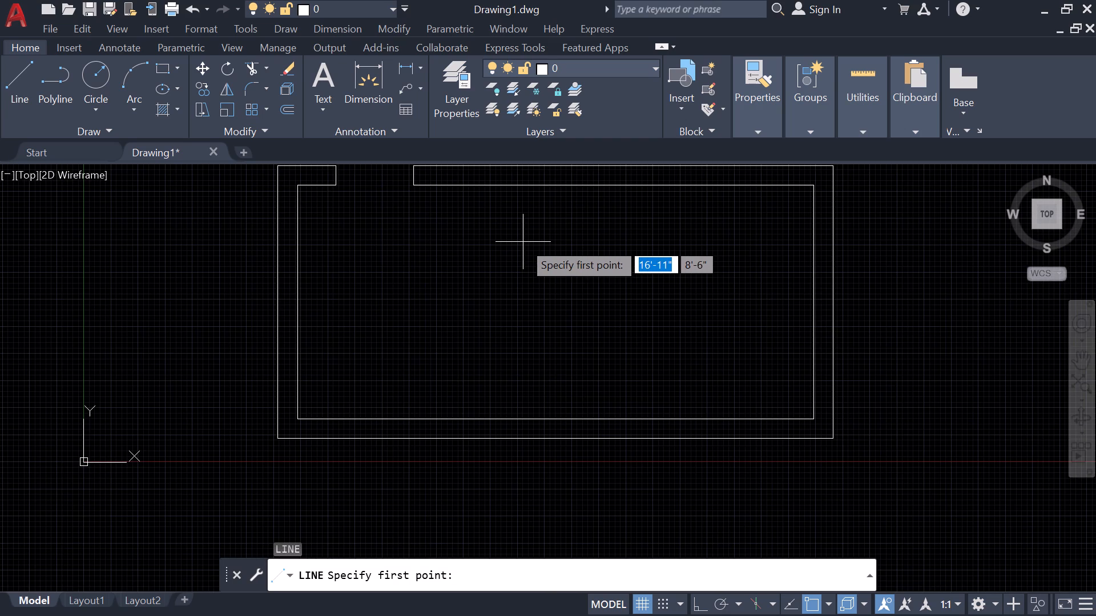
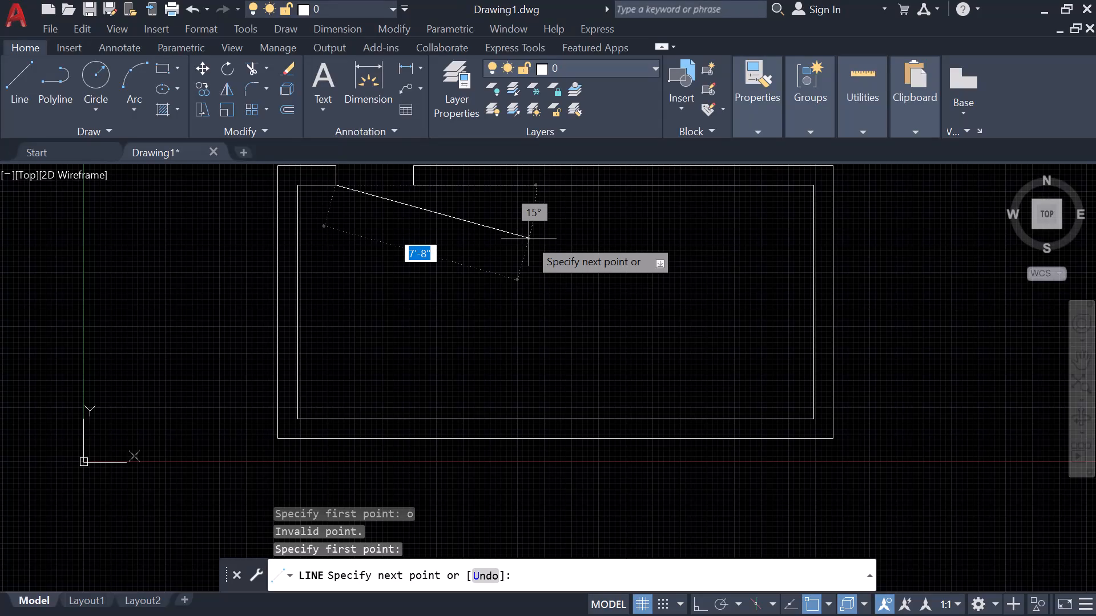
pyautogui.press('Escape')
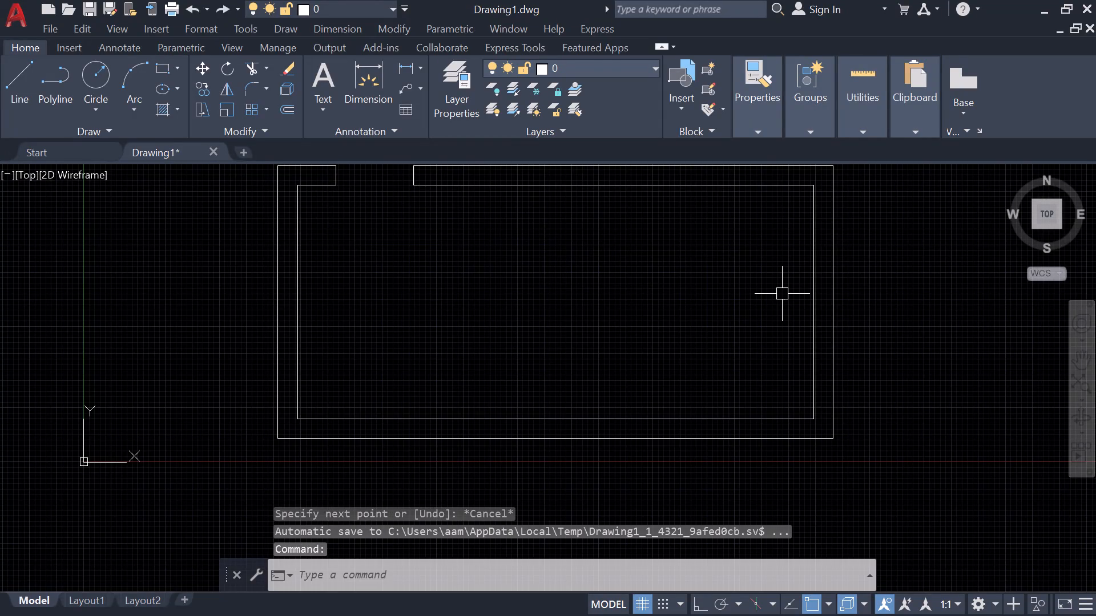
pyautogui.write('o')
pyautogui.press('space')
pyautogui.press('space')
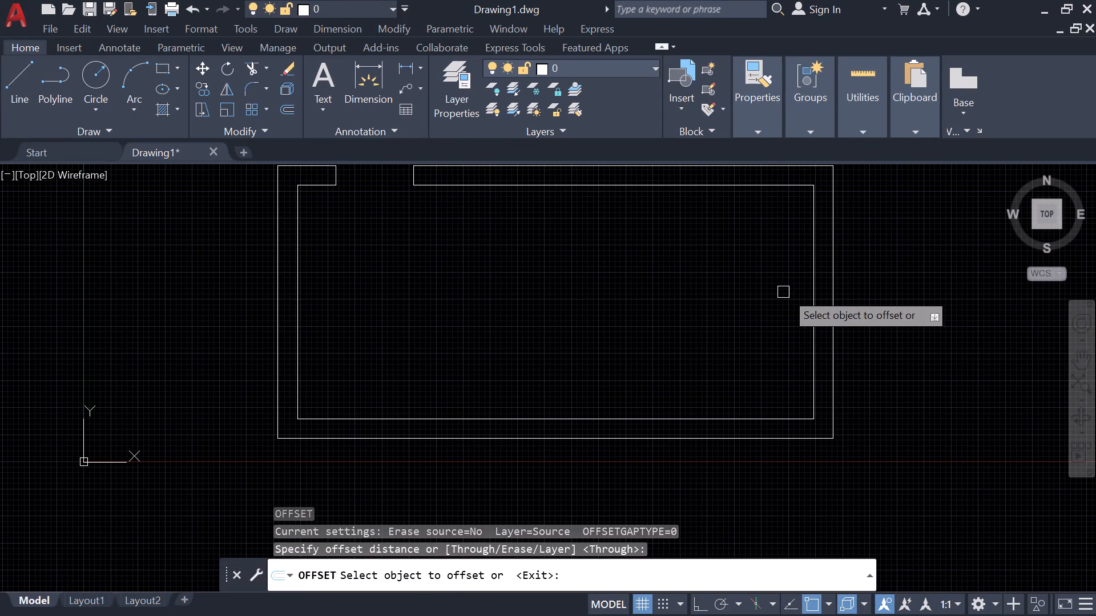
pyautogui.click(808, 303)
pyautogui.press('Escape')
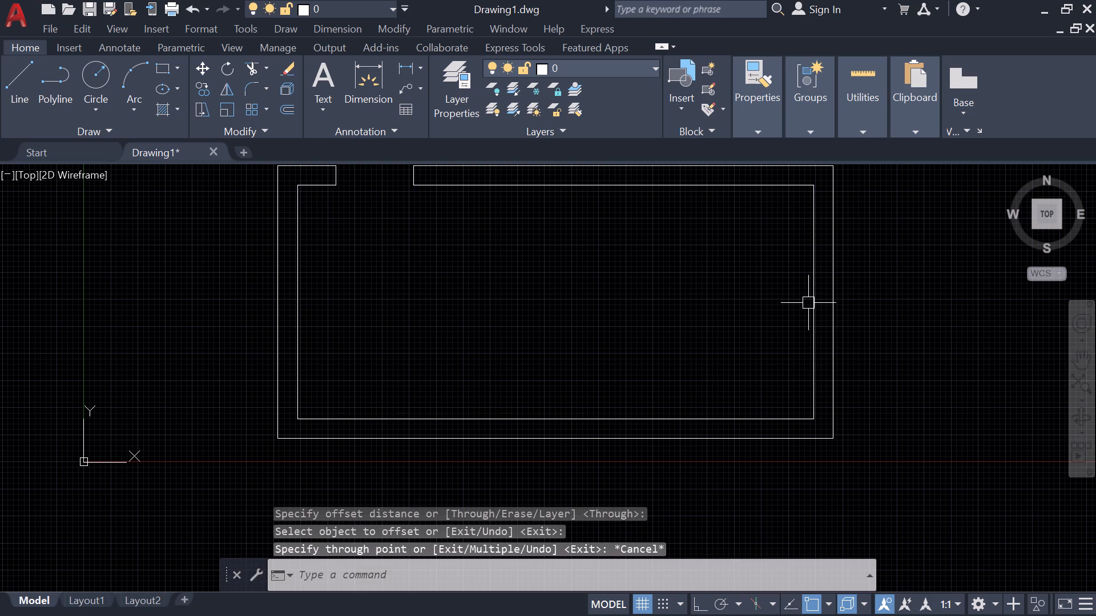
# Explode the inner wall outline into separate lines.
pyautogui.click(816, 314)
pyautogui.write('x')
pyautogui.press('space')
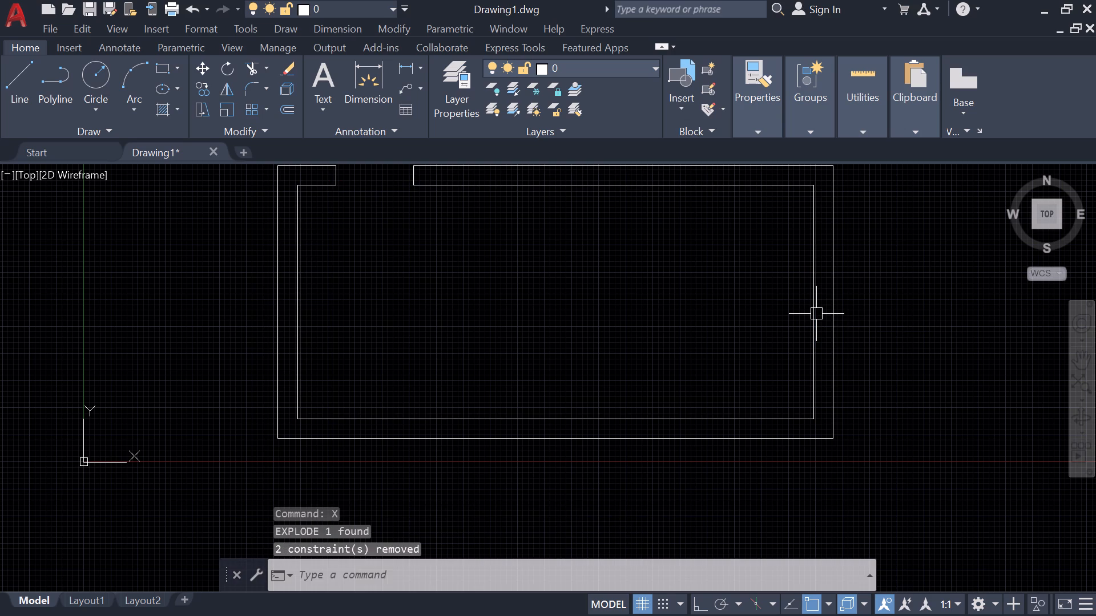
# Offset the right wall's inner line 4' into the room, using the Through option.
pyautogui.write('o')
pyautogui.press('space')
pyautogui.press('space')
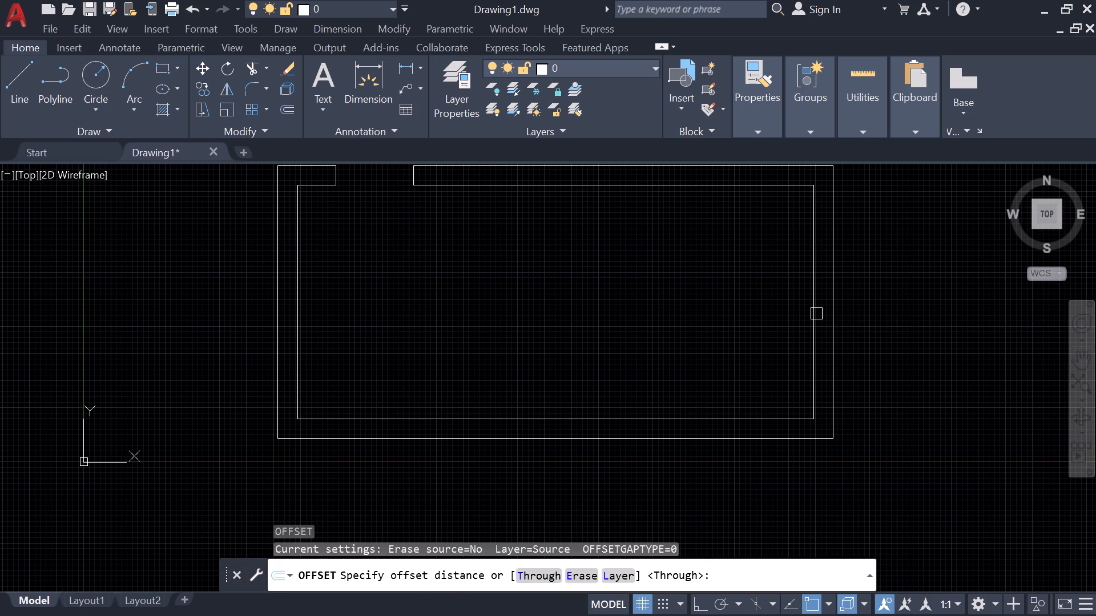
pyautogui.click(815, 314)
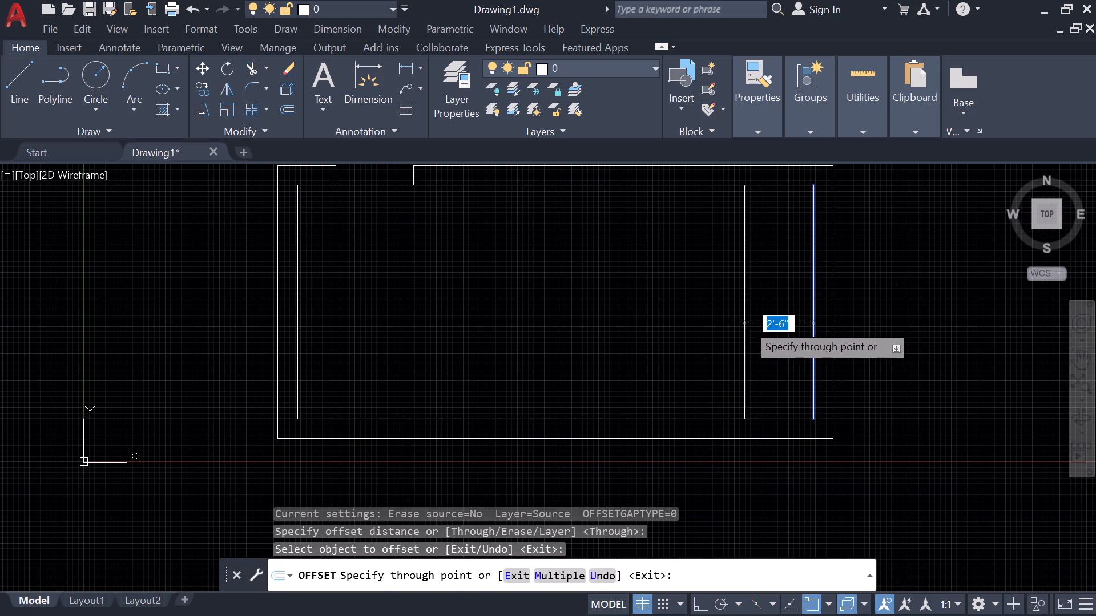
pyautogui.click(709, 320)
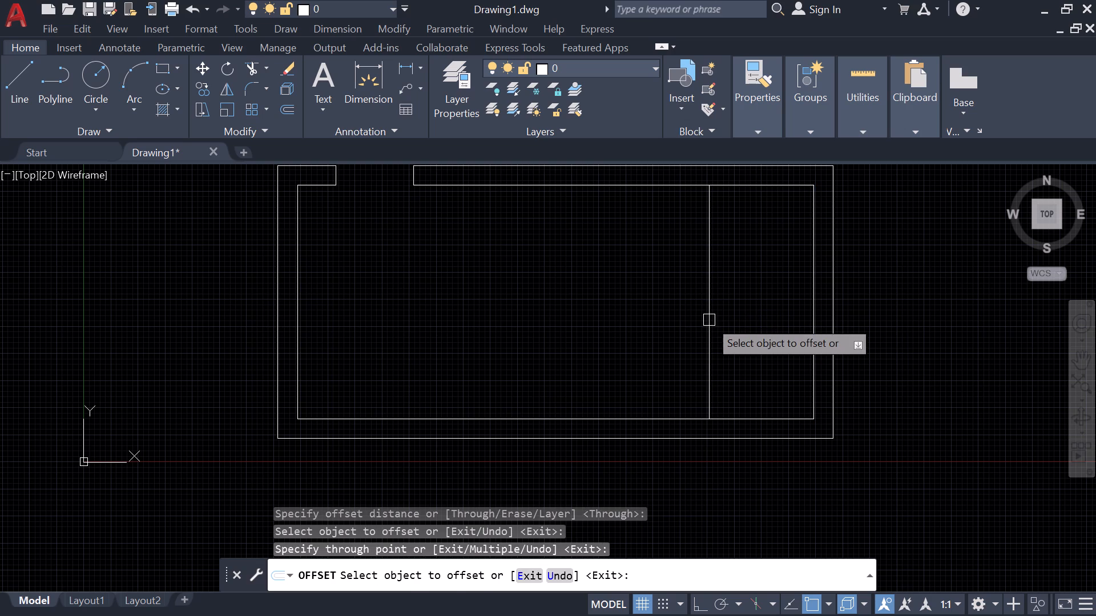
# Offset the new vertical line nine times toward the left wall at about 1' spacing, using Multiple after the first copy.
pyautogui.click(709, 320)
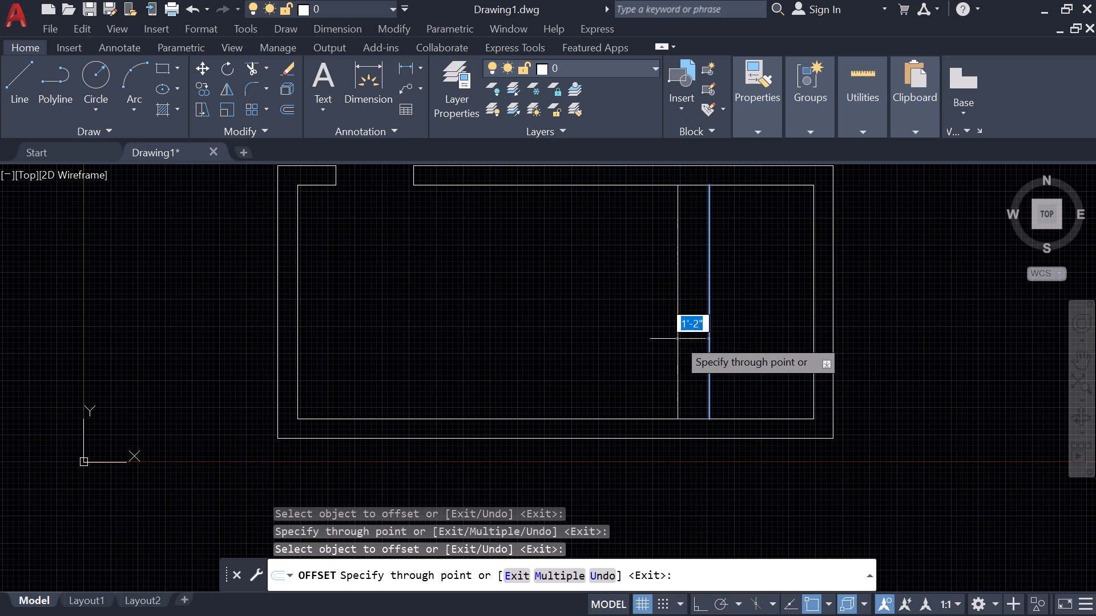
pyautogui.click(683, 337)
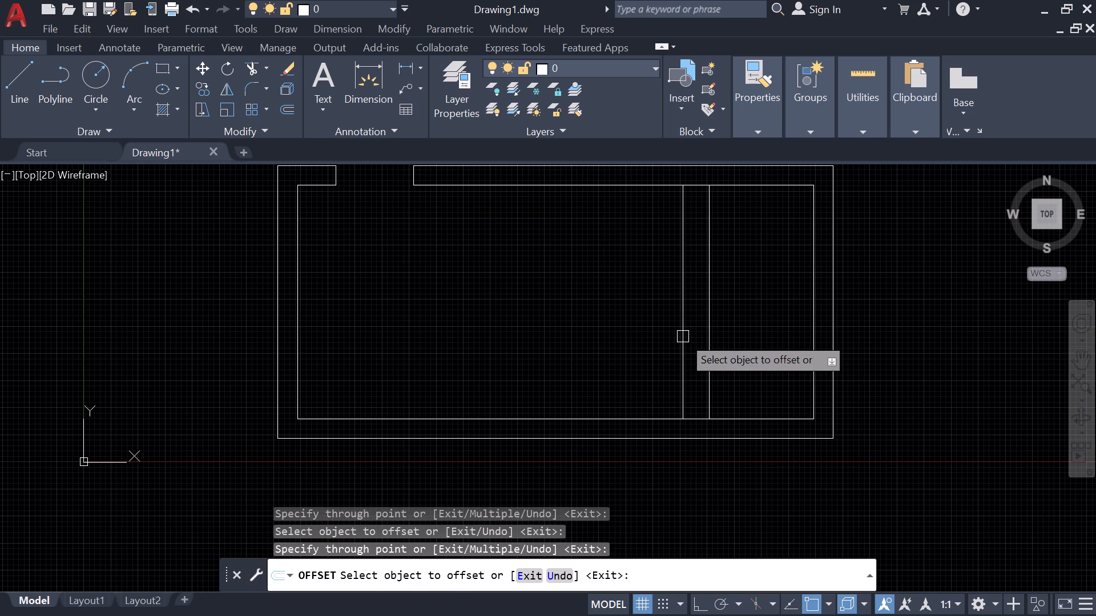
pyautogui.click(683, 337)
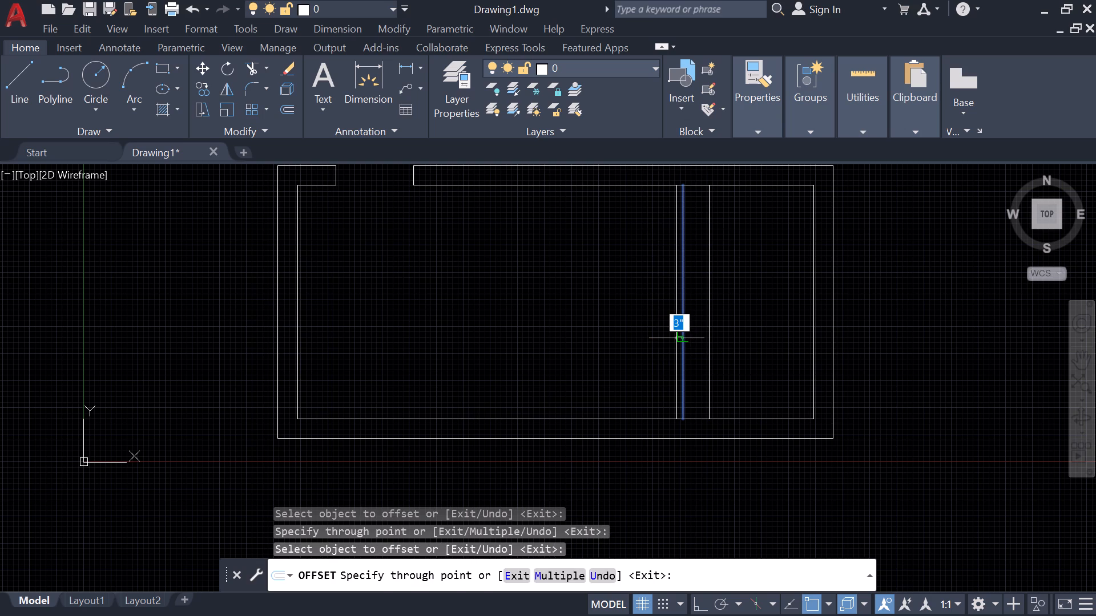
pyautogui.write('m')
pyautogui.press('space')
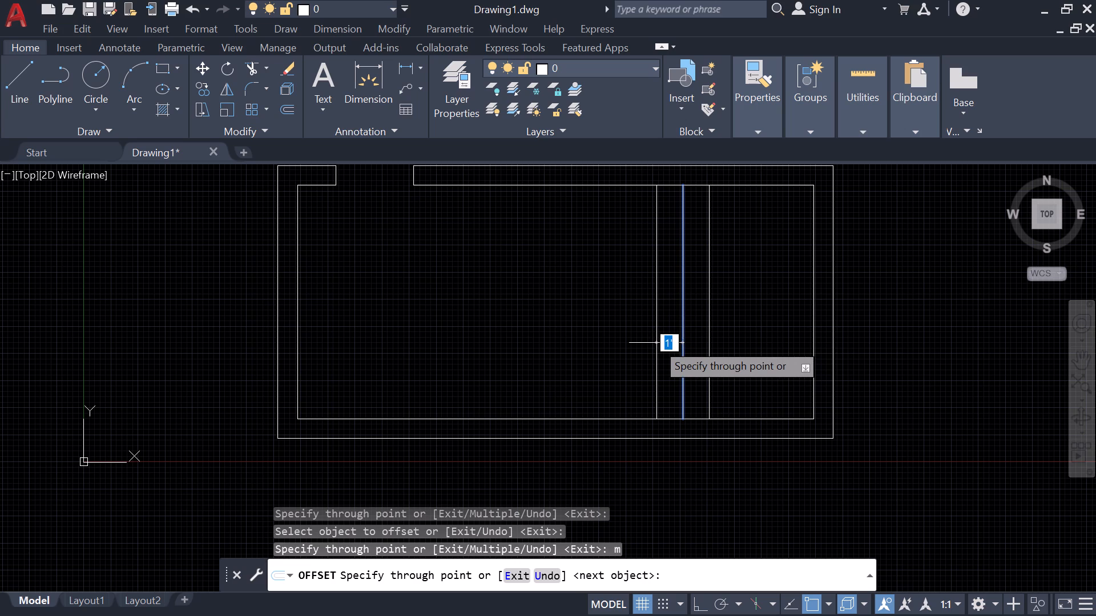
pyautogui.click(656, 343)
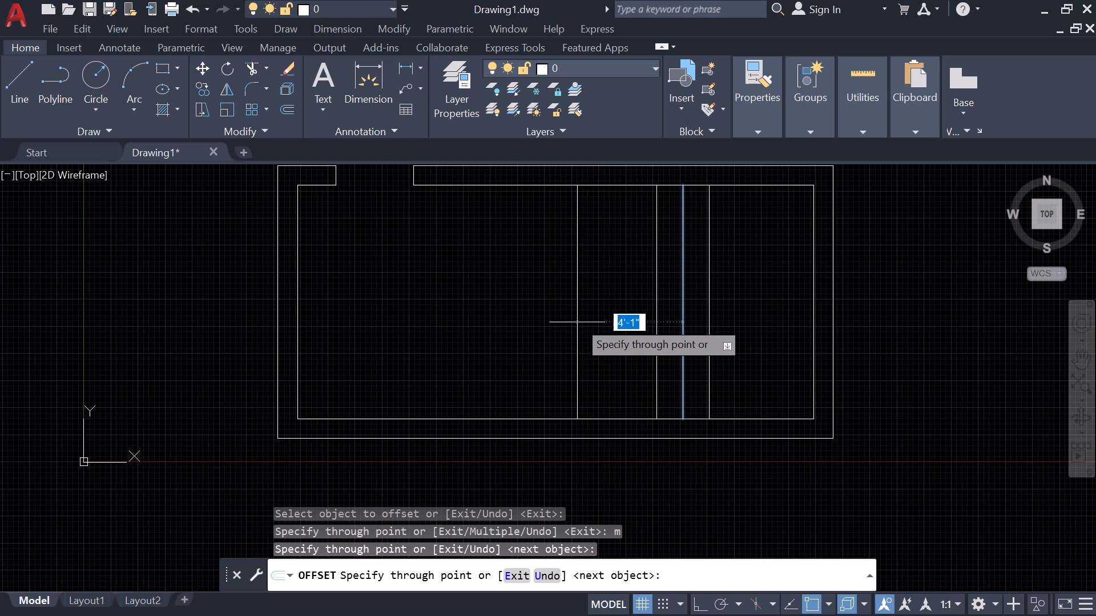
pyautogui.click(630, 352)
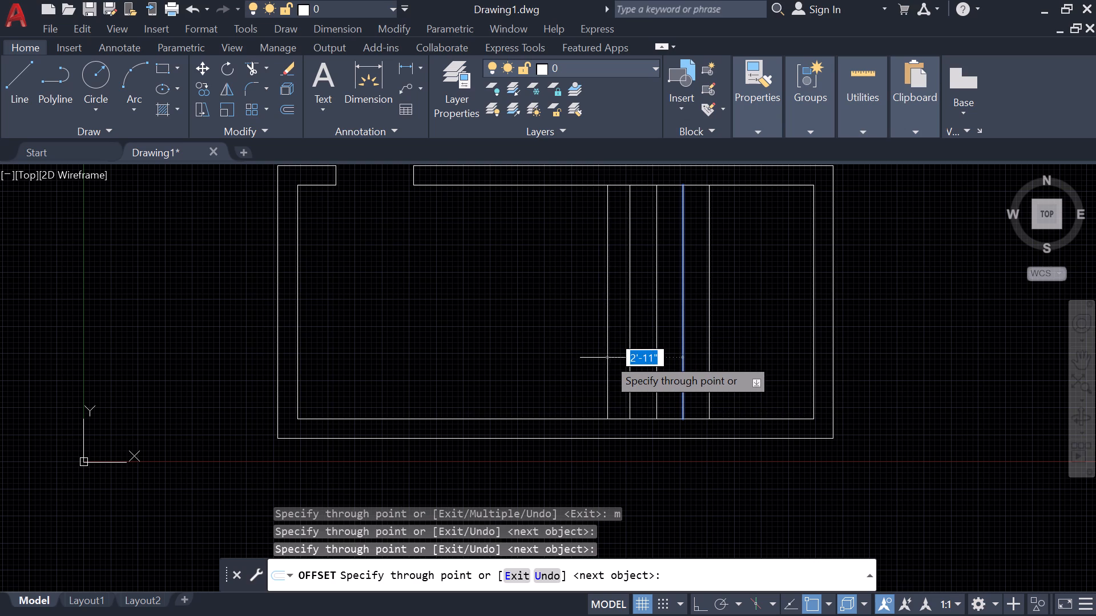
pyautogui.moveTo(605, 358); pyautogui.dragTo(597, 361)
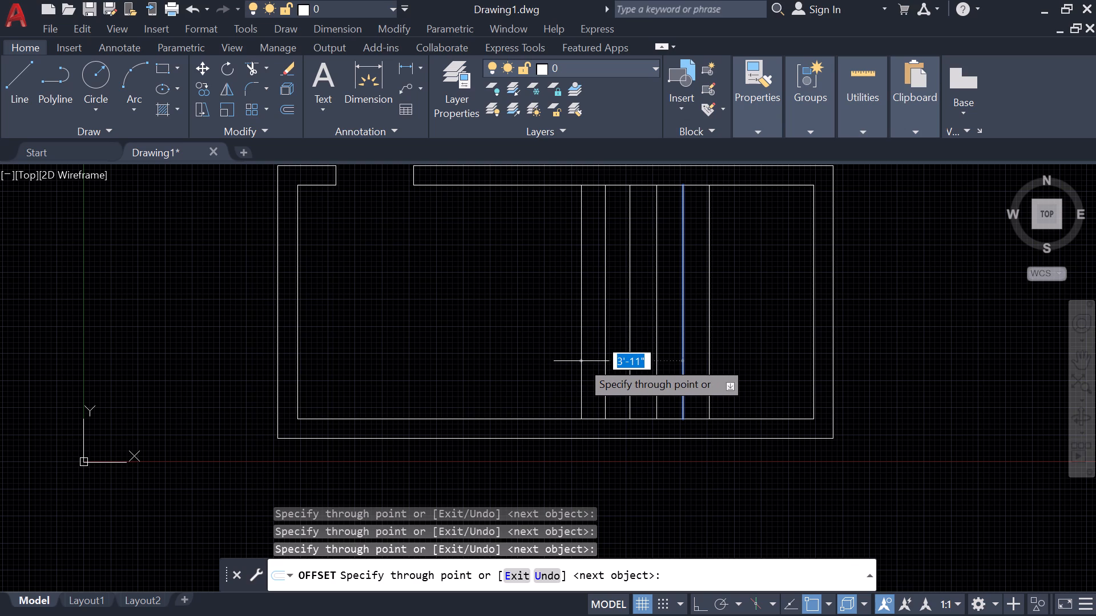
pyautogui.click(579, 361)
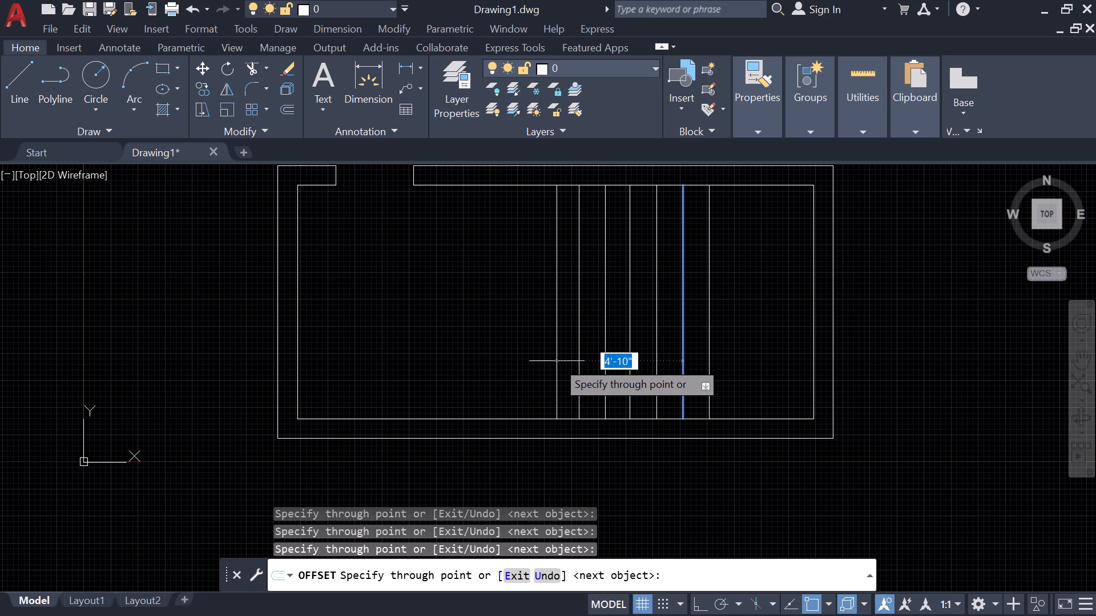
pyautogui.click(553, 361)
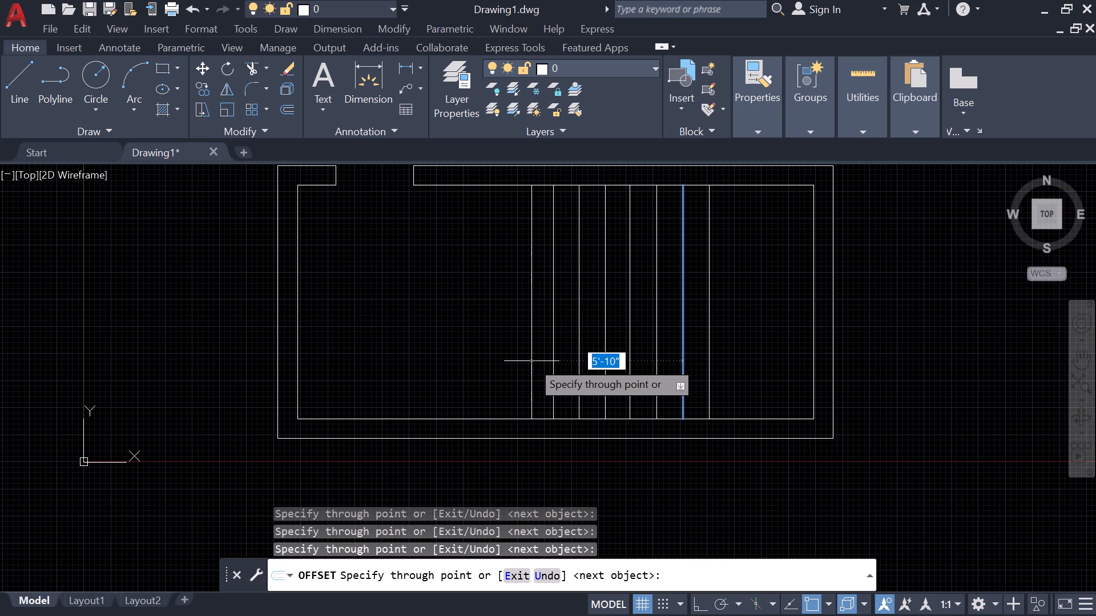
pyautogui.click(526, 361)
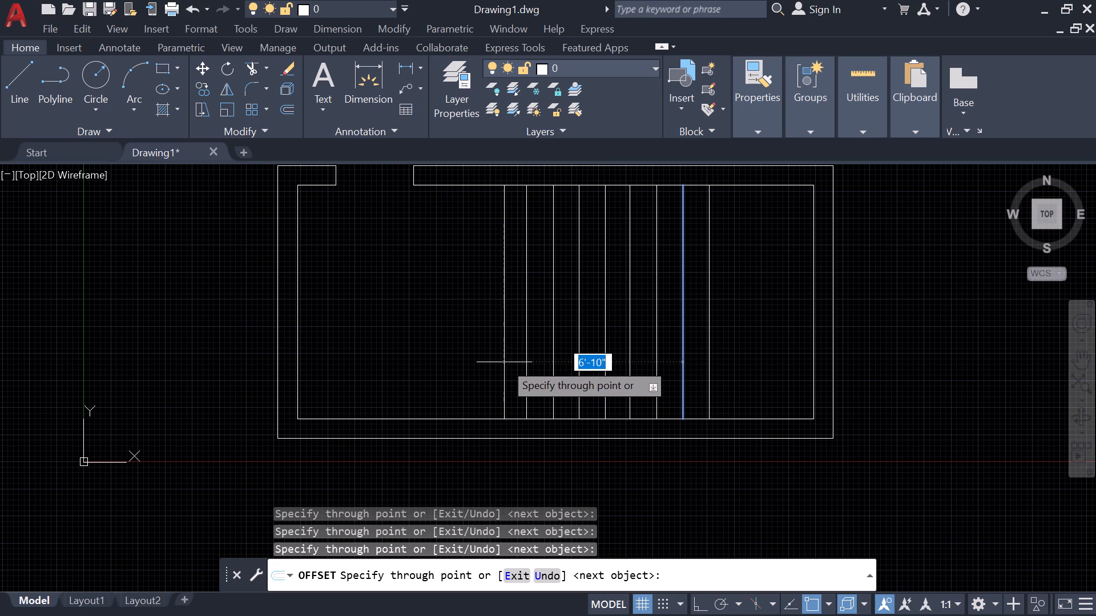
pyautogui.click(501, 362)
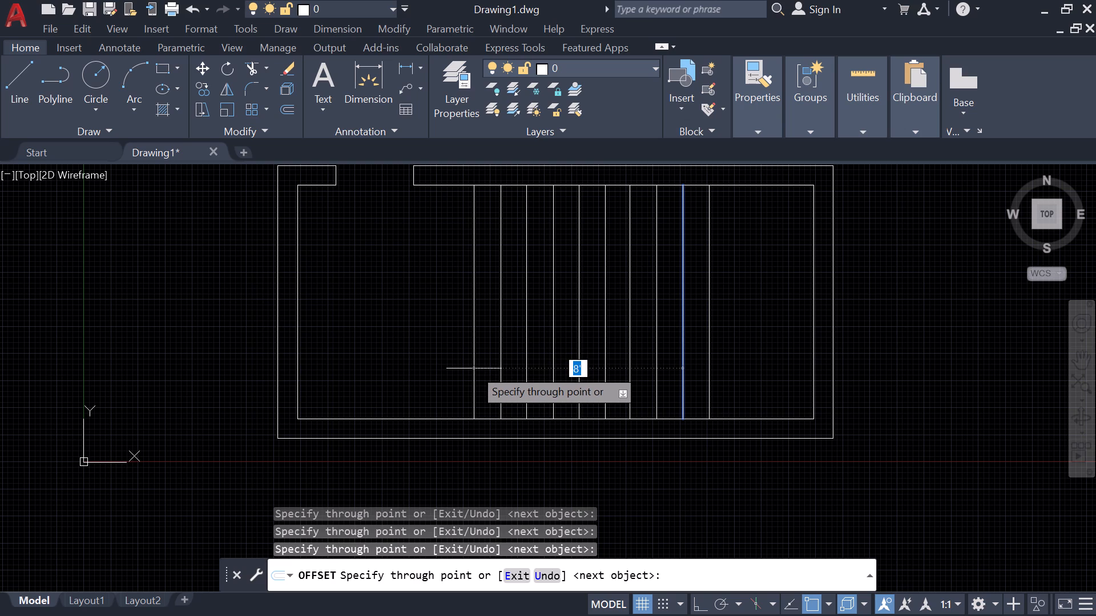
pyautogui.click(474, 368)
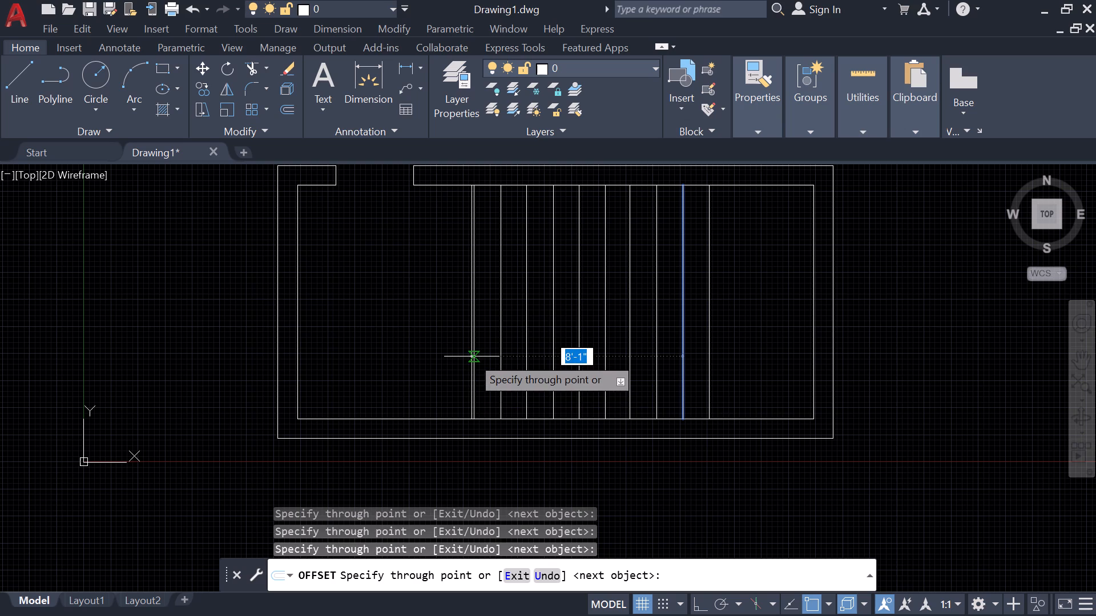
pyautogui.press('Escape')
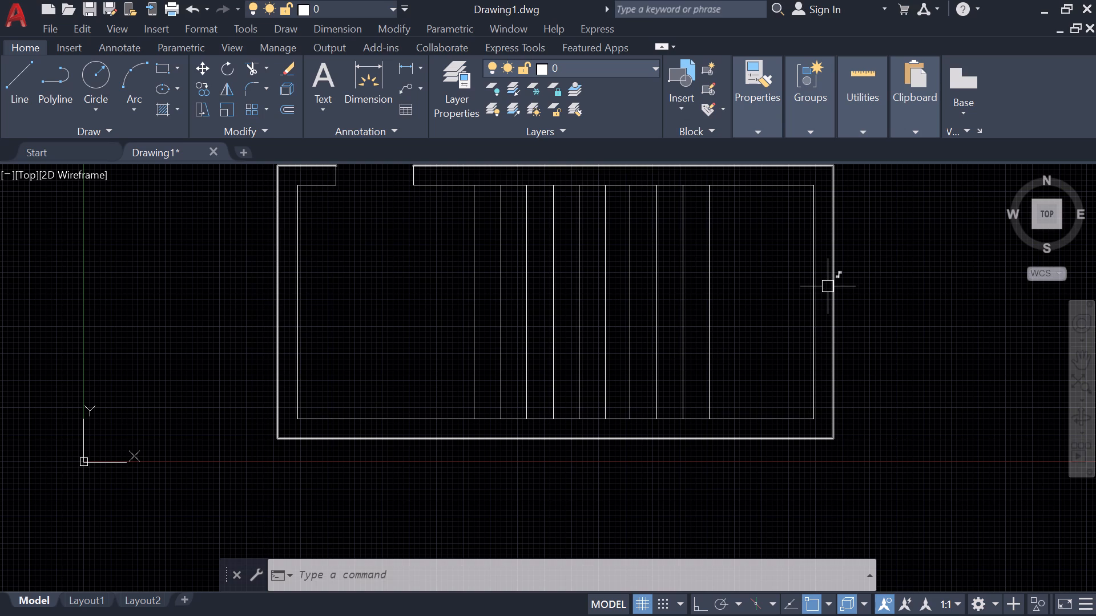
# Draw a 9" horizontal line across the right wall's thickness at about Y 3'-11".
pyautogui.press('l')
pyautogui.press('space')
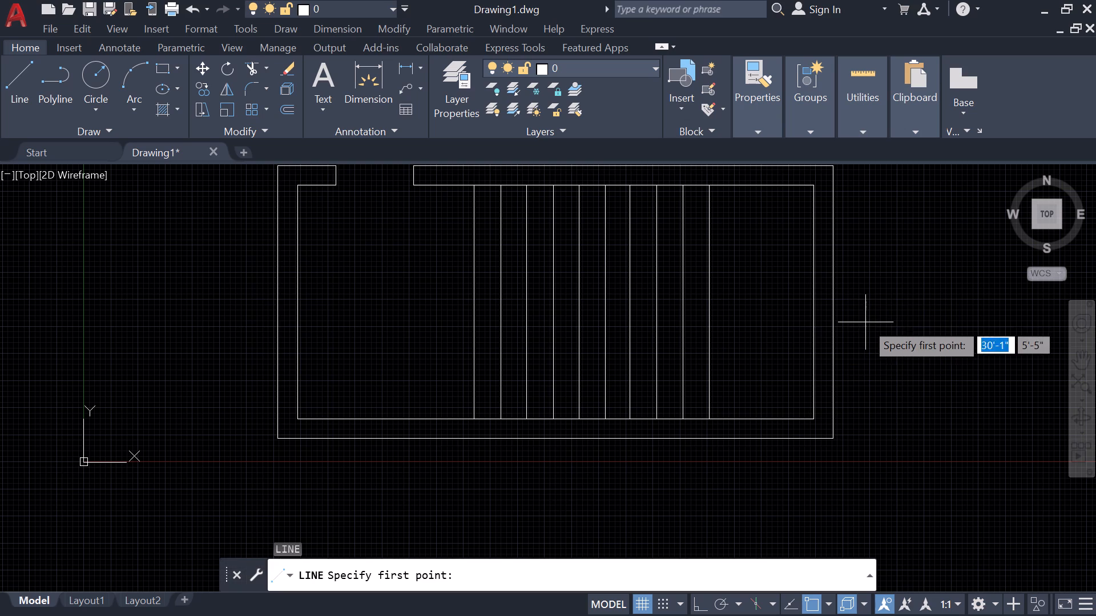
pyautogui.click(812, 362)
pyautogui.click(833, 362)
pyautogui.press('Escape')
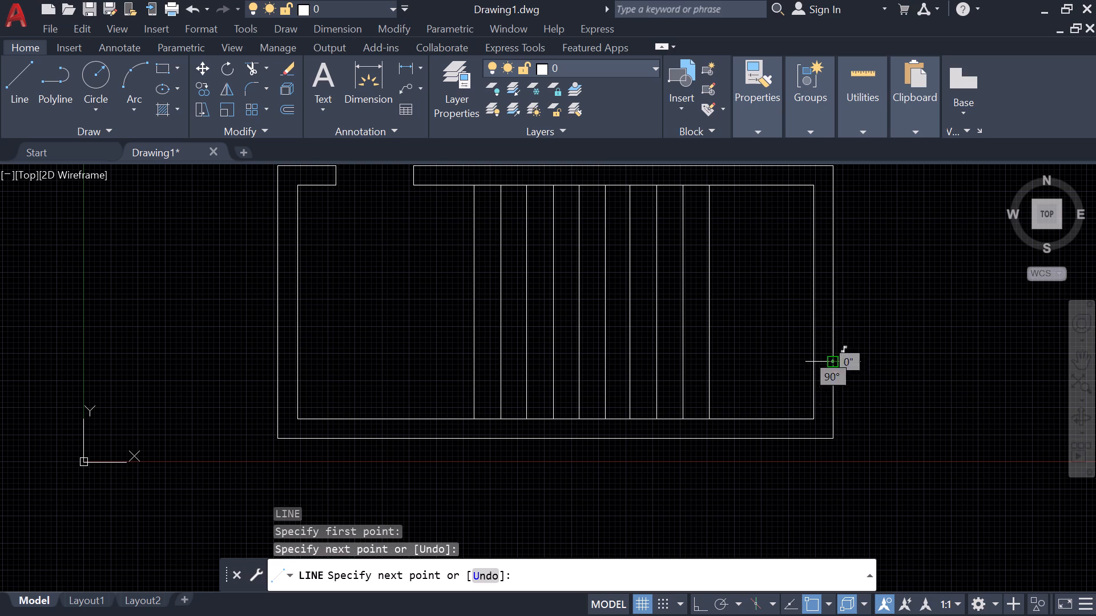
# Offset the short line across the right wall about 4' along positive Y, using the Through option.
pyautogui.press('o')
pyautogui.press('space')
pyautogui.press('space')
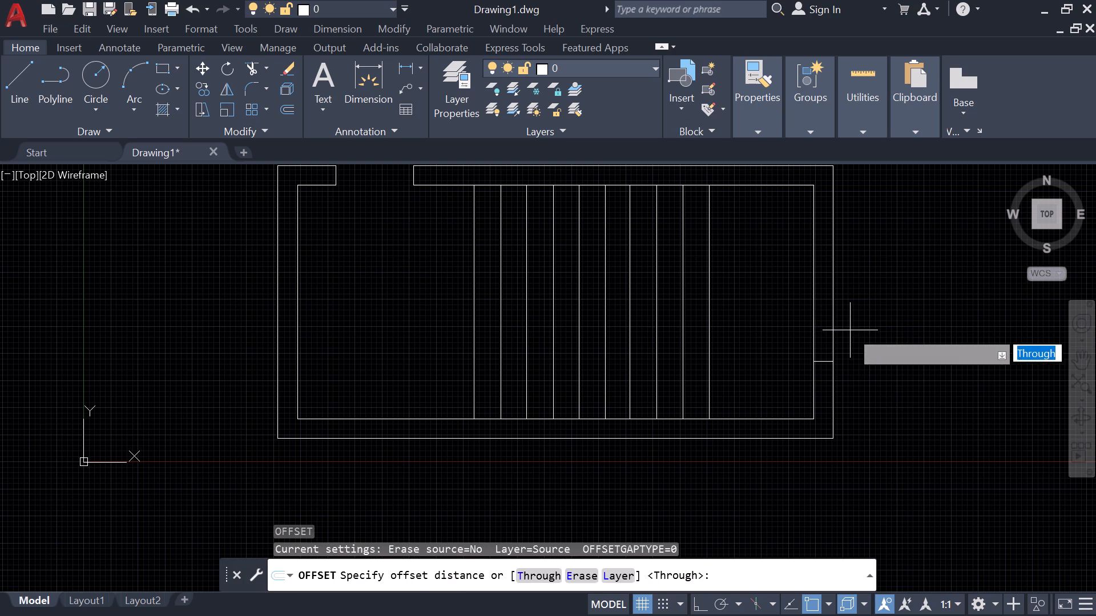
pyautogui.click(826, 359)
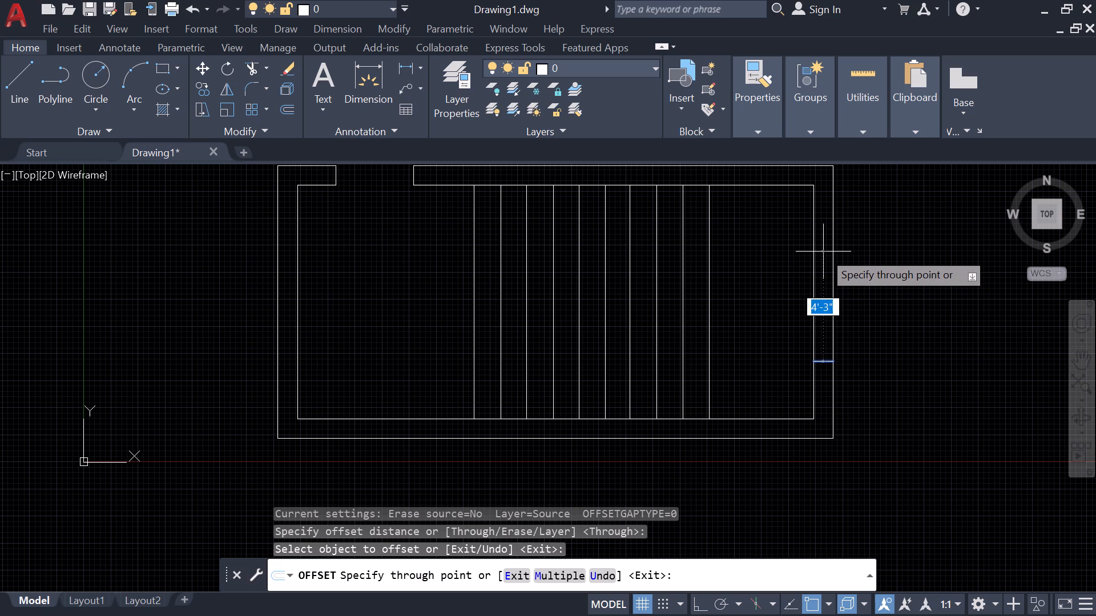
pyautogui.scroll(3, 823, 252)
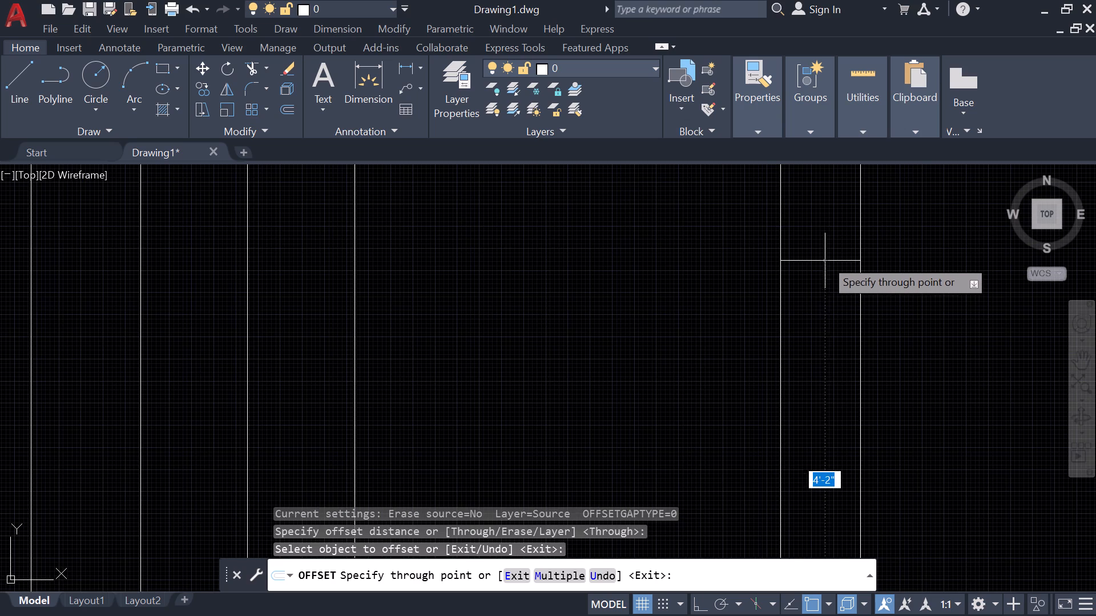
pyautogui.click(827, 275)
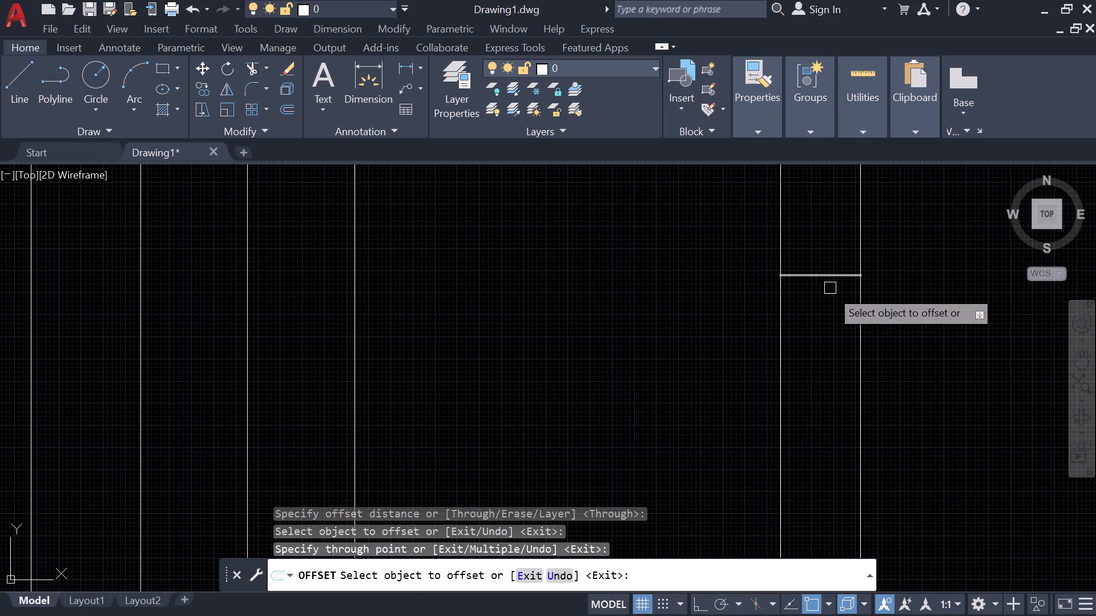
pyautogui.press('Escape')
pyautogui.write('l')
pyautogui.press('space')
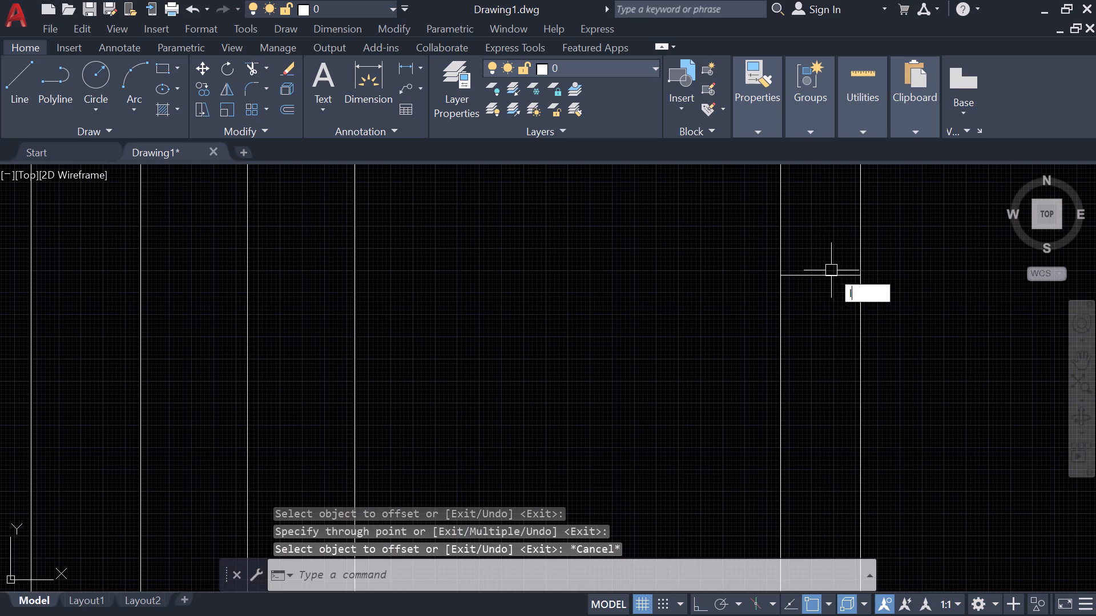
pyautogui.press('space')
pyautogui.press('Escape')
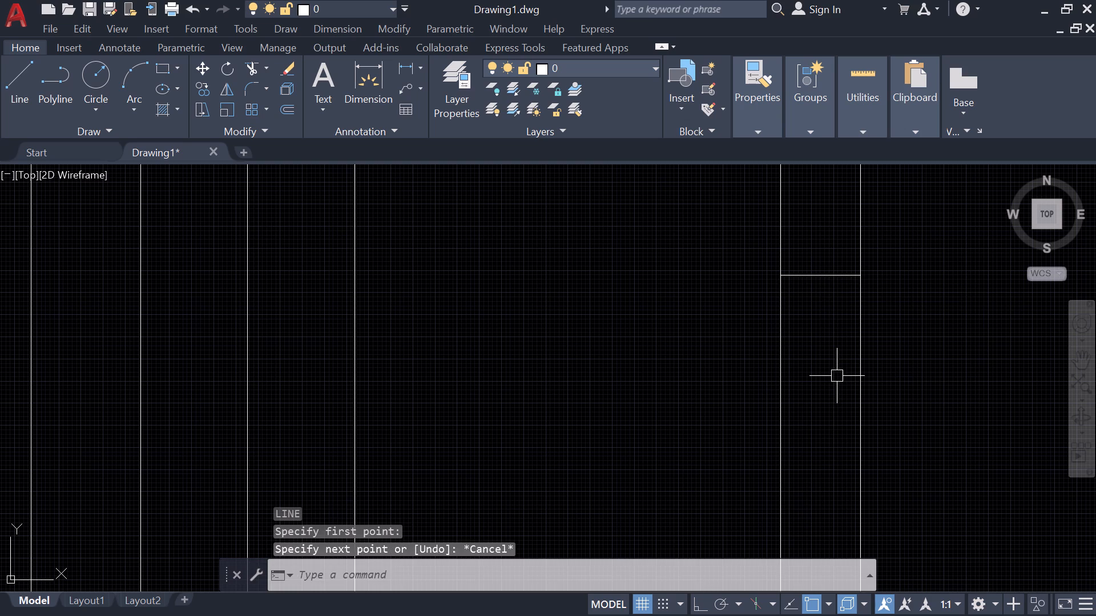
# Draw a 4' vertical line inside the right wall, joining the midpoints of the two short horizontal lines.
pyautogui.write('l')
pyautogui.press('space')
pyautogui.click(817, 277)
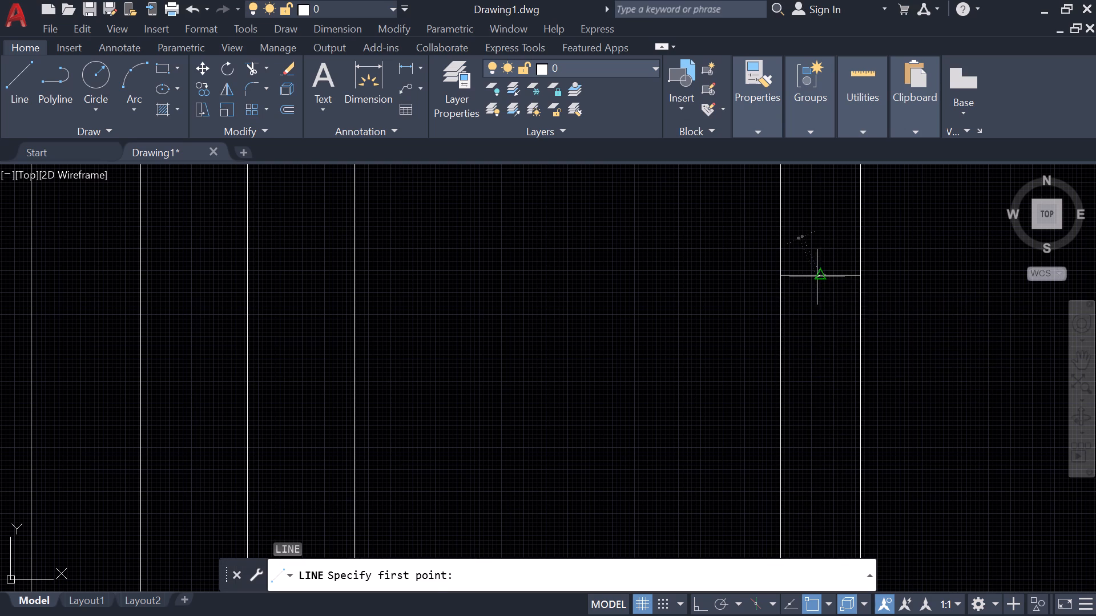
pyautogui.scroll(-2, 828, 524)
pyautogui.moveTo(817, 524); pyautogui.dragTo(842, 376, button='middle')
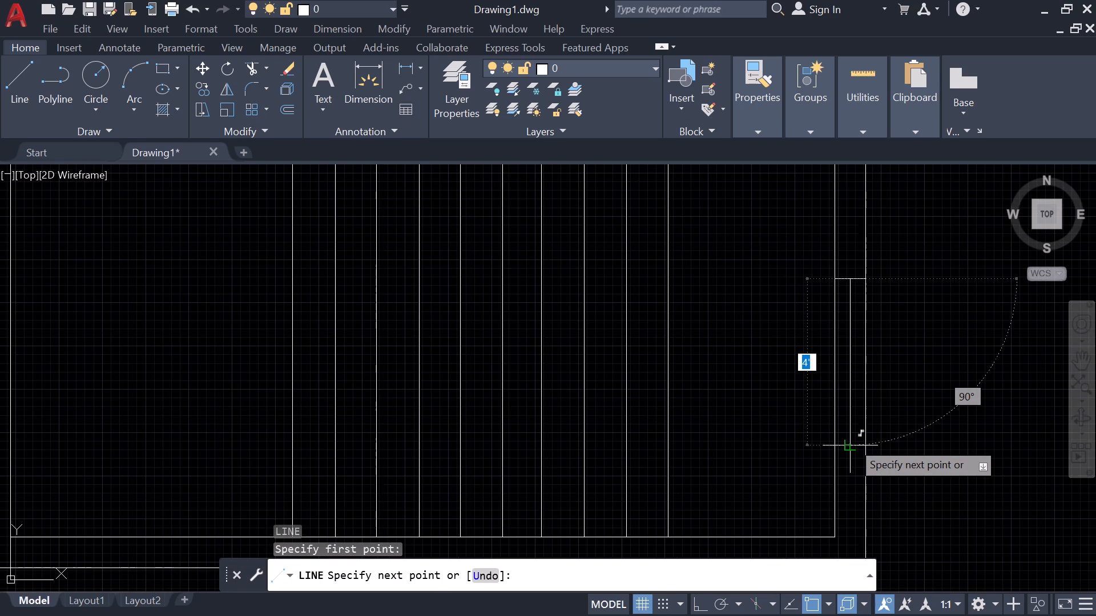
pyautogui.click(852, 443)
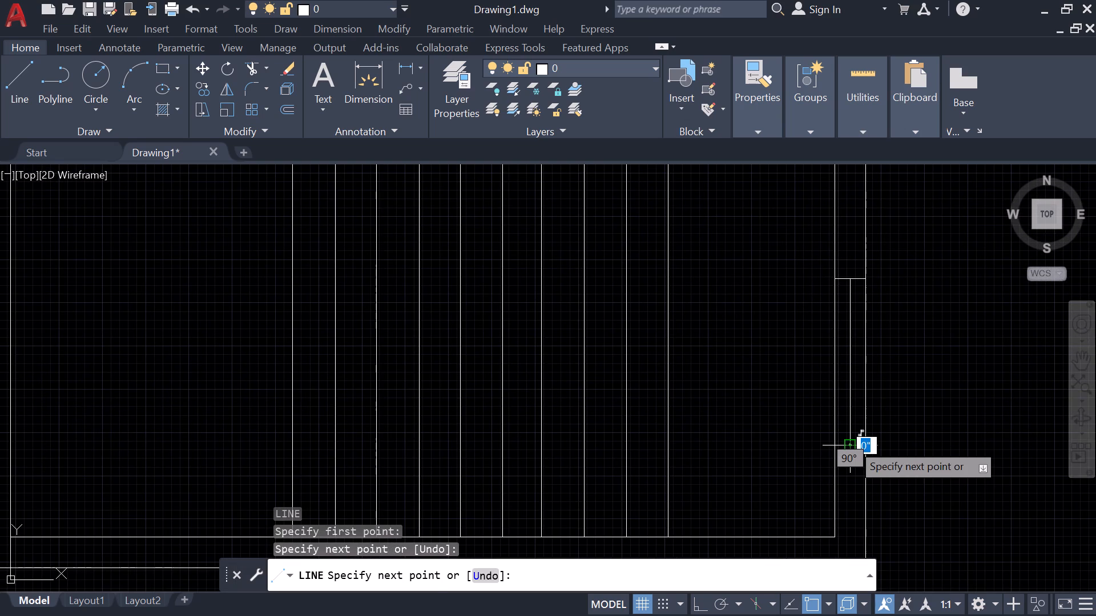
pyautogui.press('Escape')
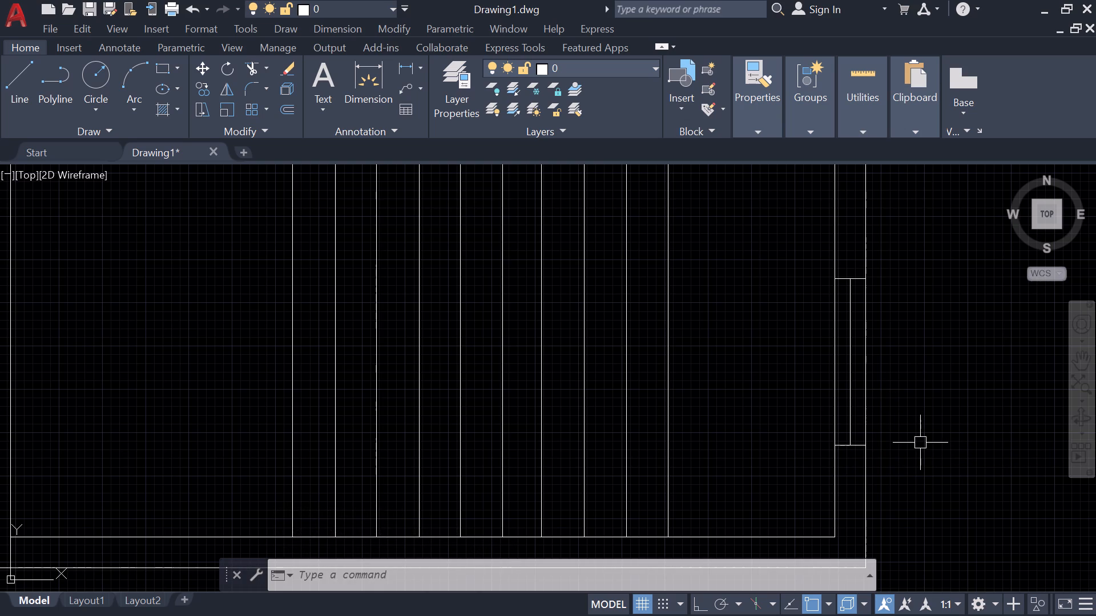
# Offset the window's vertical centre line about 1" to each side inside the right wall, using the Through option.
pyautogui.write('o')
pyautogui.press('space')
pyautogui.press('space')
pyautogui.click(852, 367)
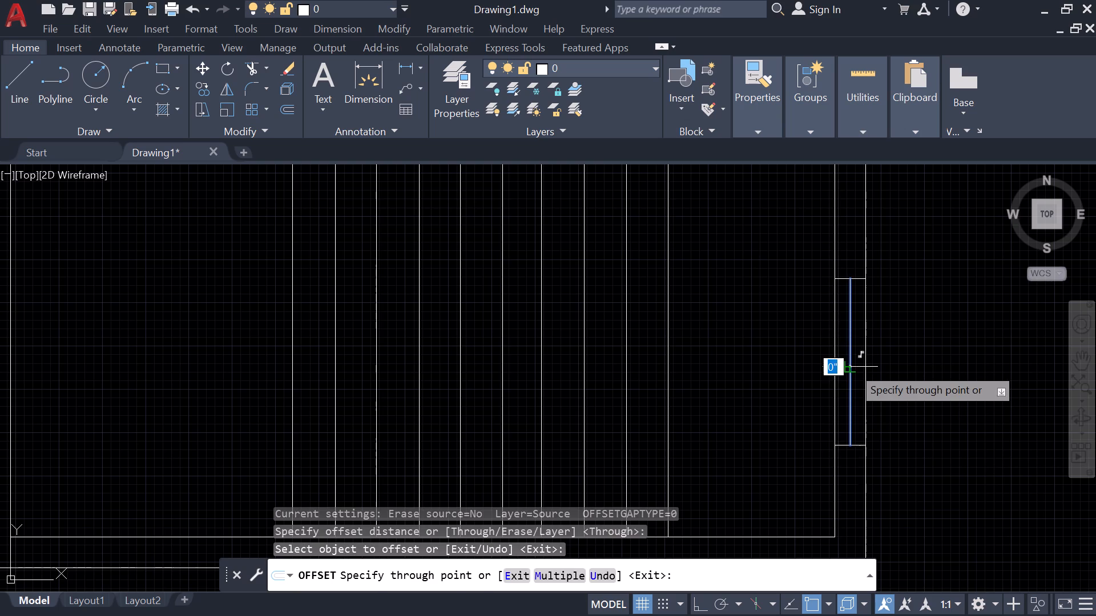
pyautogui.scroll(4, 855, 370)
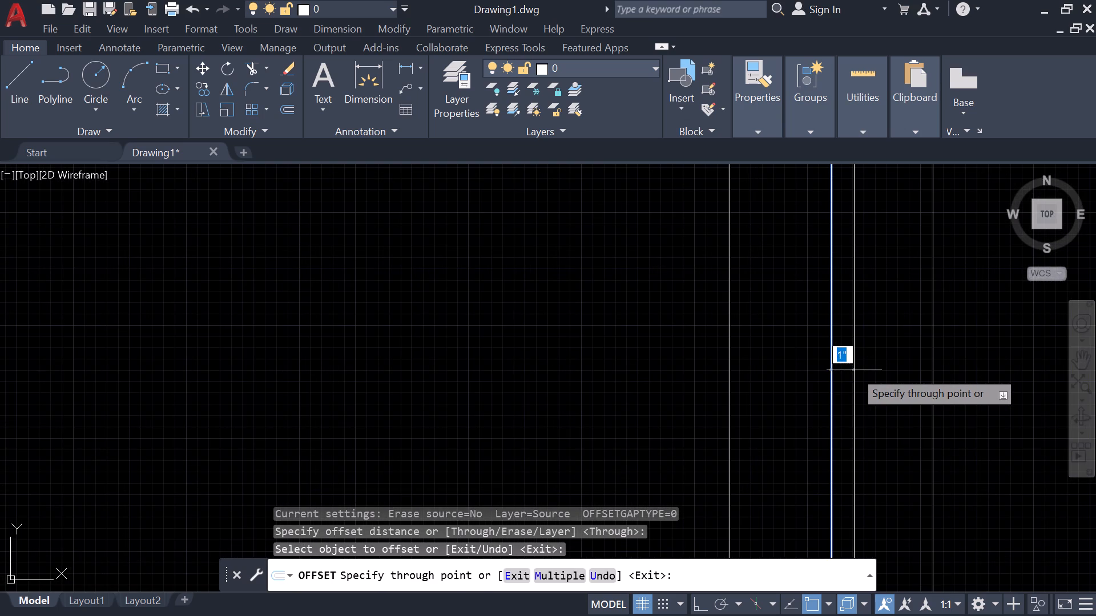
pyautogui.click(854, 370)
pyautogui.click(828, 372)
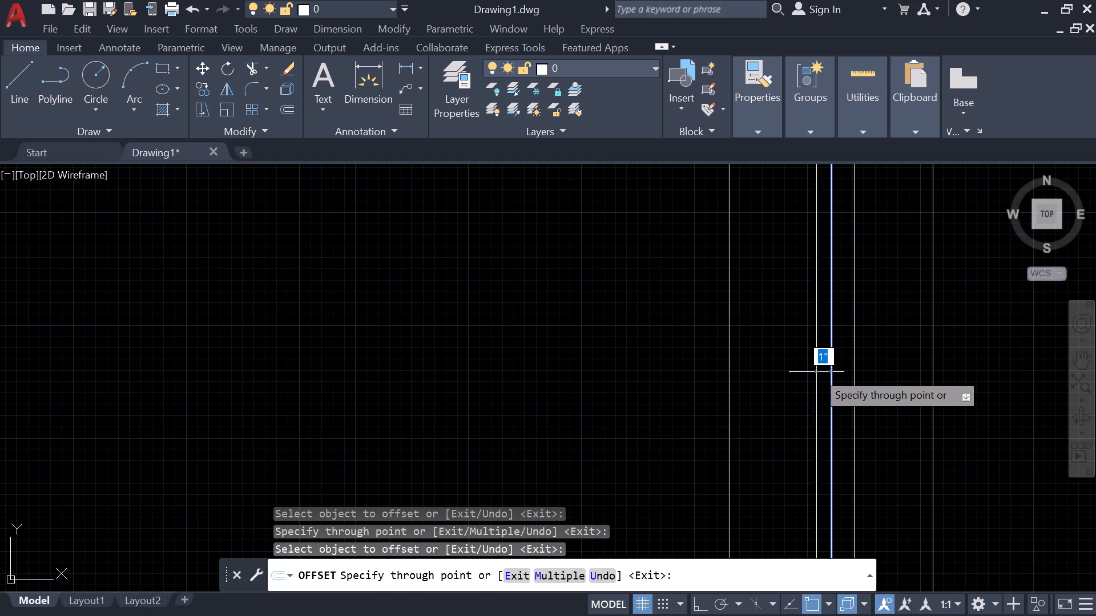
pyautogui.click(811, 372)
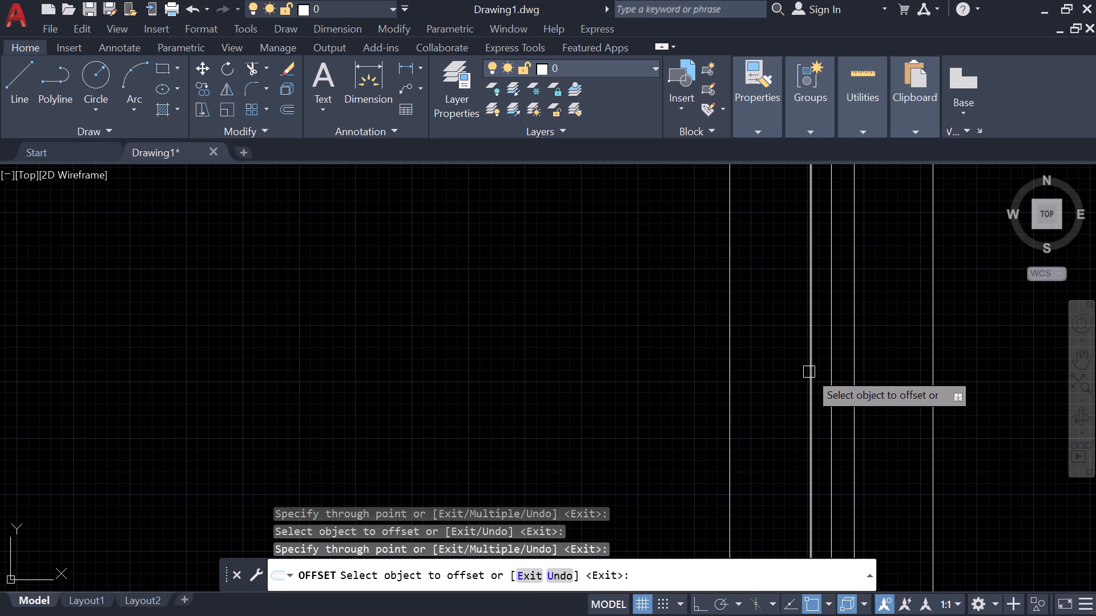
pyautogui.moveTo(846, 338); pyautogui.dragTo(852, 501, button='middle')
pyautogui.scroll(-2, 840, 411)
pyautogui.moveTo(838, 298); pyautogui.dragTo(812, 439, button='middle')
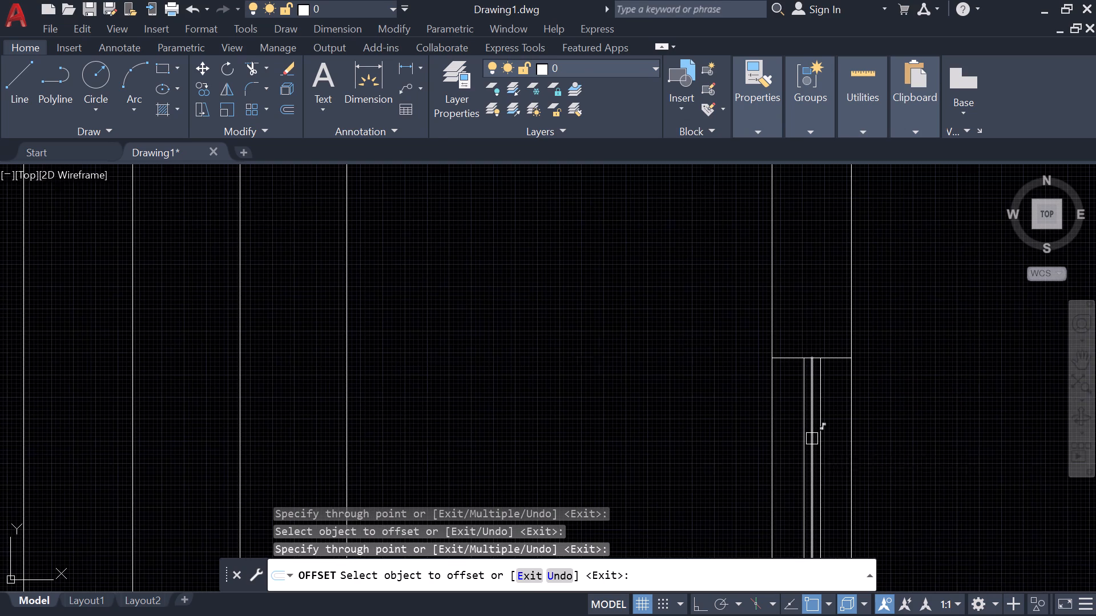
# Draw a small rectangle about 1" by 1" across the upper end of the window's centre line, against the upper short line.
pyautogui.write('rec')
pyautogui.press('space')
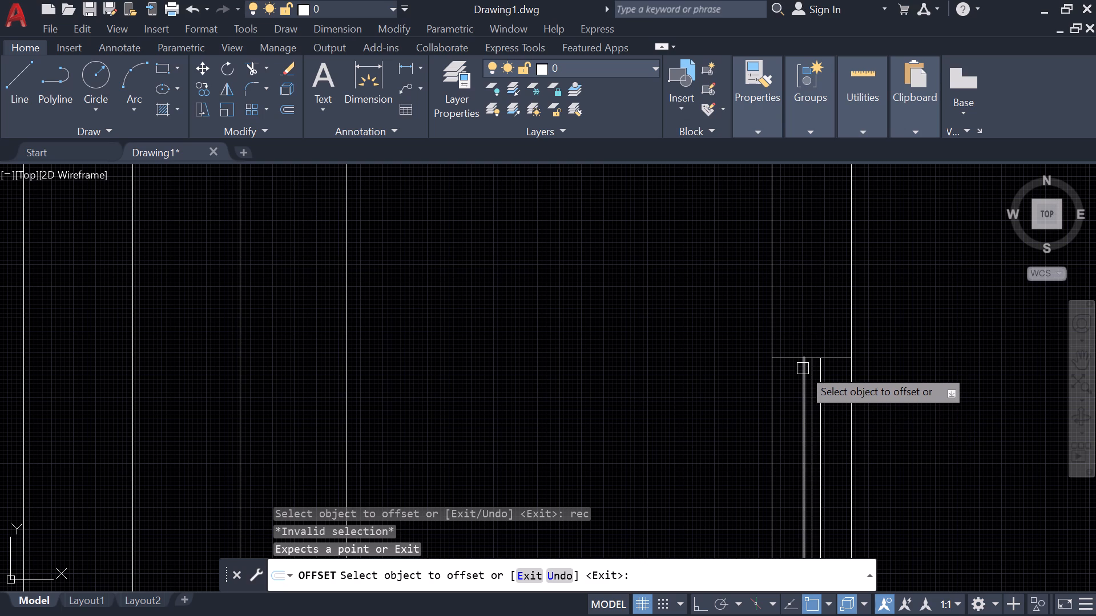
pyautogui.scroll(3, 803, 363)
pyautogui.press('Escape')
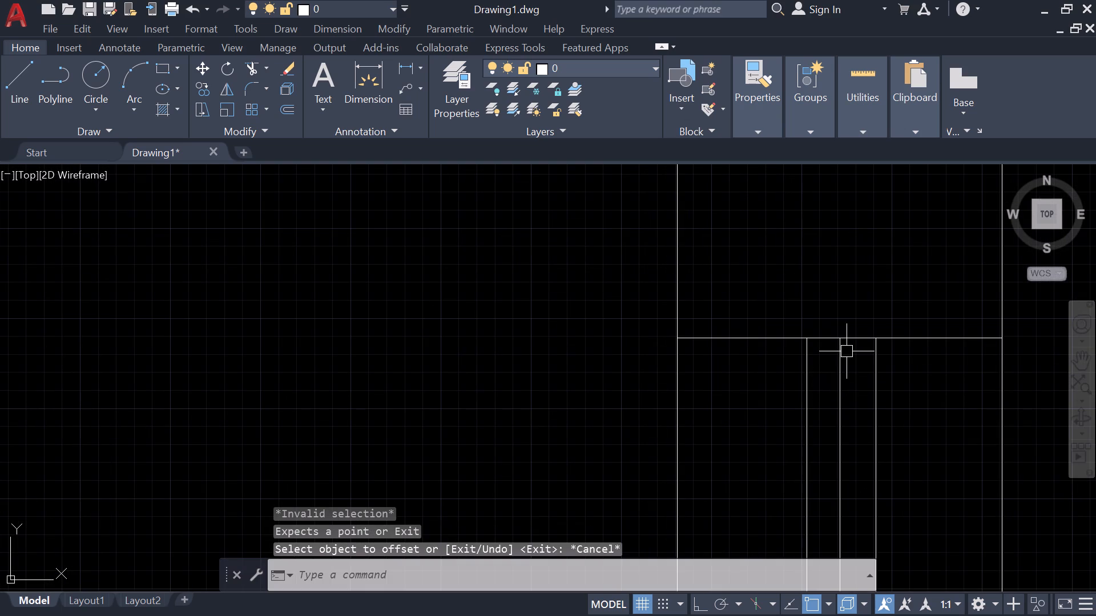
pyautogui.write('re')
pyautogui.write('c')
pyautogui.press('space')
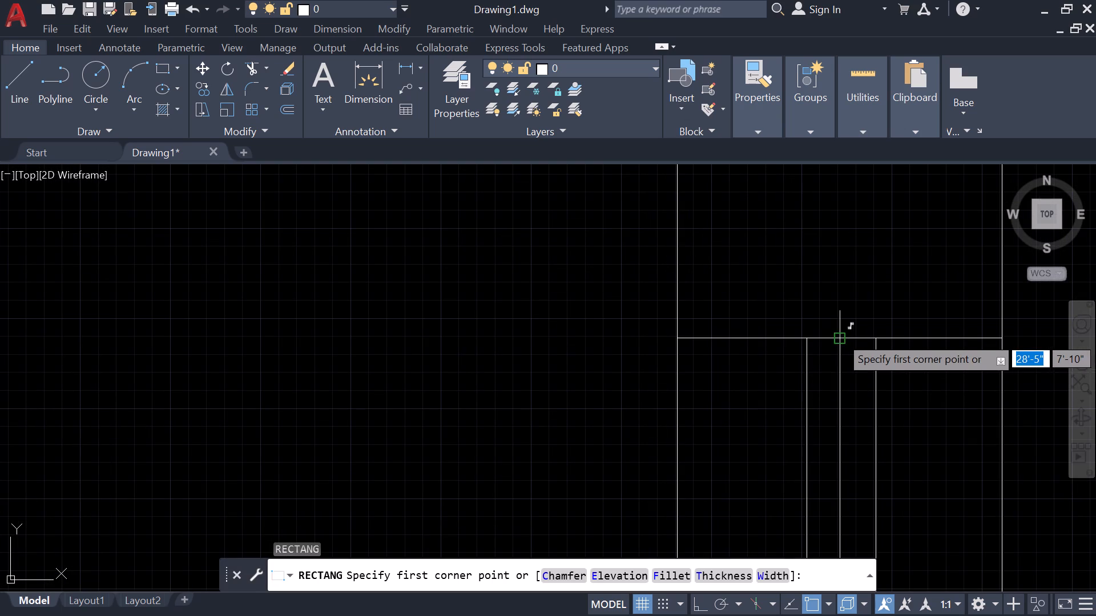
pyautogui.click(826, 339)
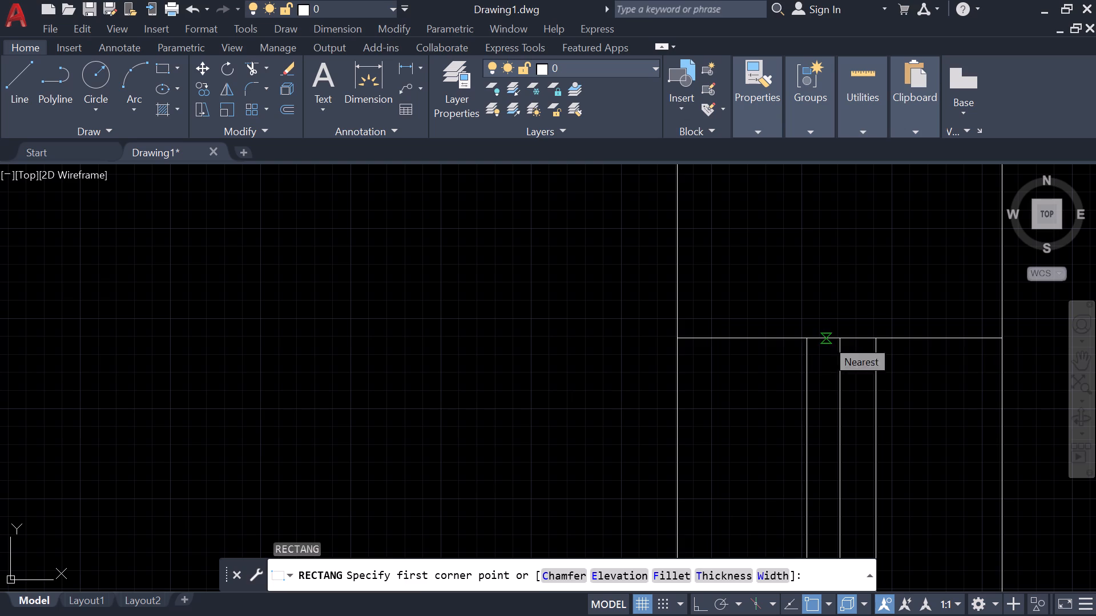
pyautogui.click(856, 360)
# Copy the small rectangle about 3'-11" straight down to the lower end of the window's centre line.
pyautogui.click(850, 363)
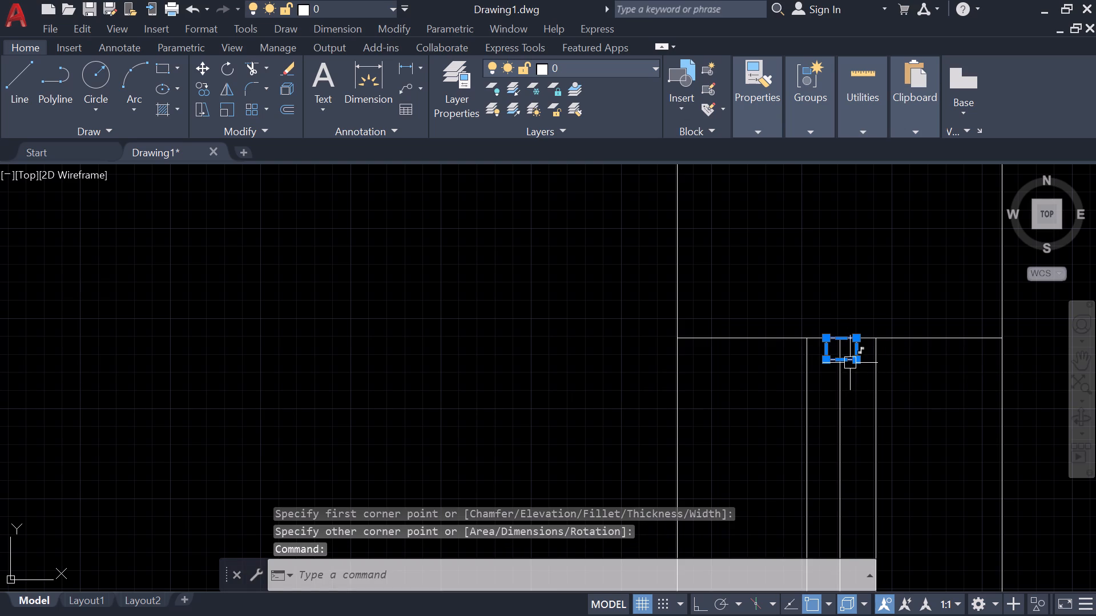
pyautogui.write(',i')
pyautogui.press('BackSpace')
pyautogui.press('BackSpace')
pyautogui.press('BackSpace')
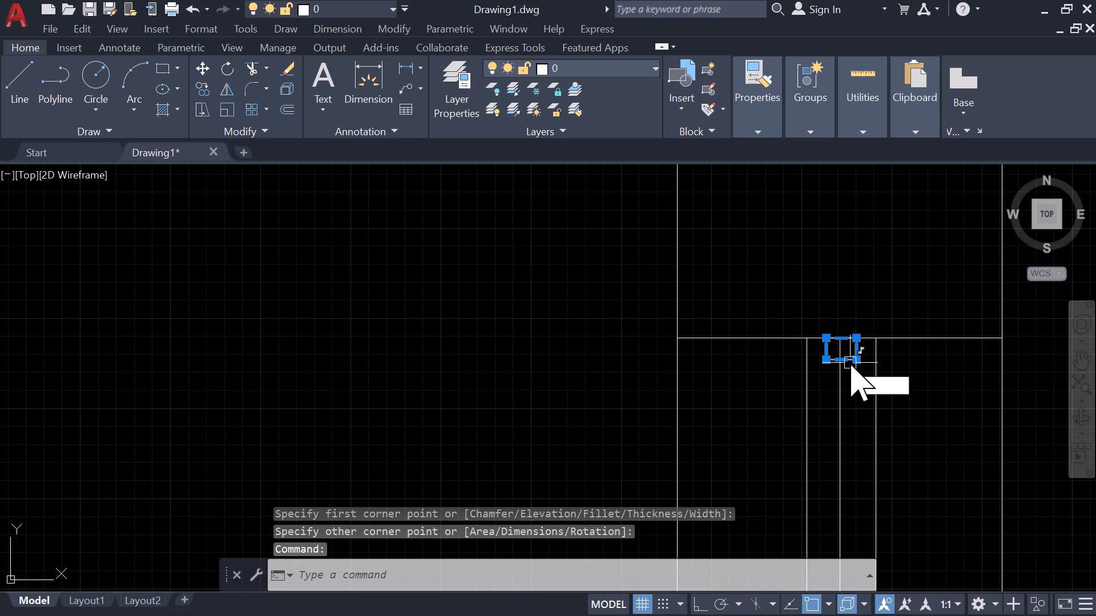
pyautogui.write('co')
pyautogui.press('Return')
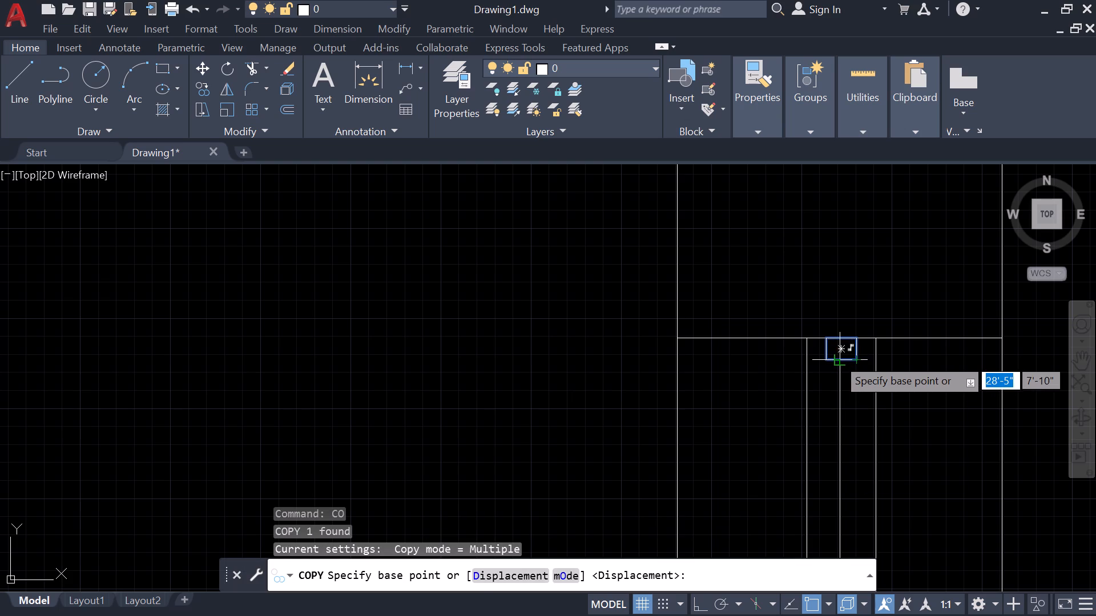
pyautogui.scroll(5, 837, 358)
pyautogui.click(847, 366)
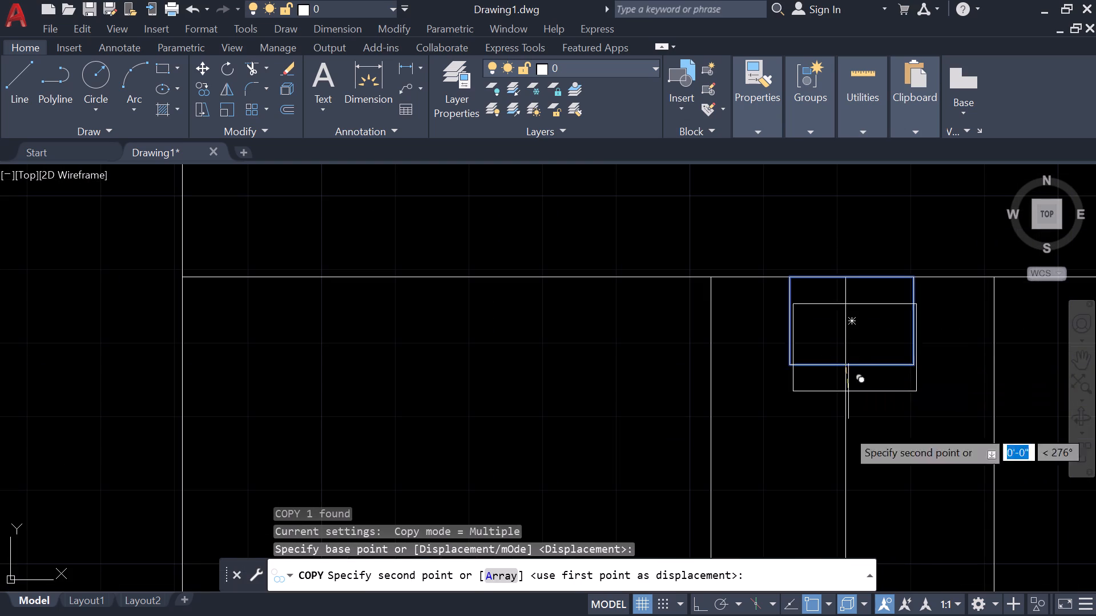
pyautogui.scroll(-2, 856, 486)
pyautogui.moveTo(852, 477); pyautogui.dragTo(813, 322, button='middle')
pyautogui.scroll(-5, 796, 276)
pyautogui.scroll(2, 793, 543)
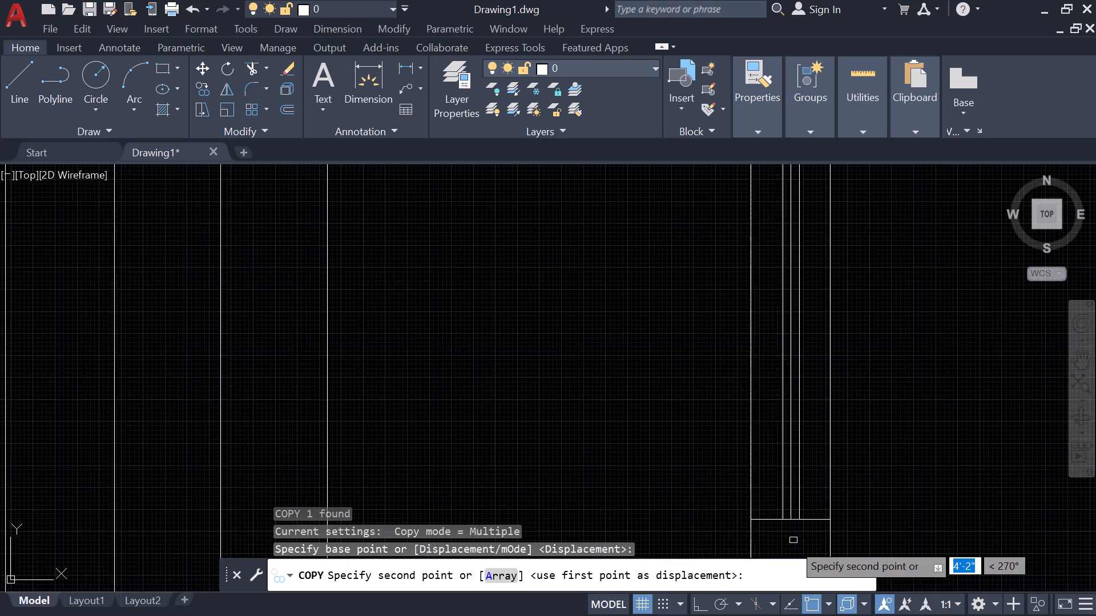
pyautogui.scroll(3, 793, 543)
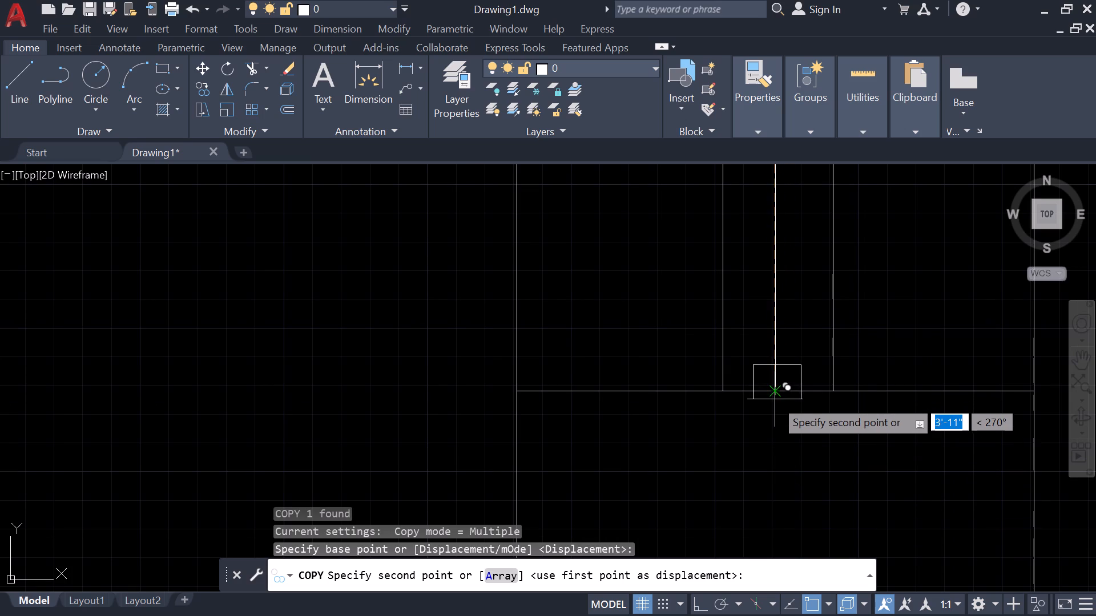
pyautogui.click(775, 392)
pyautogui.press('Escape')
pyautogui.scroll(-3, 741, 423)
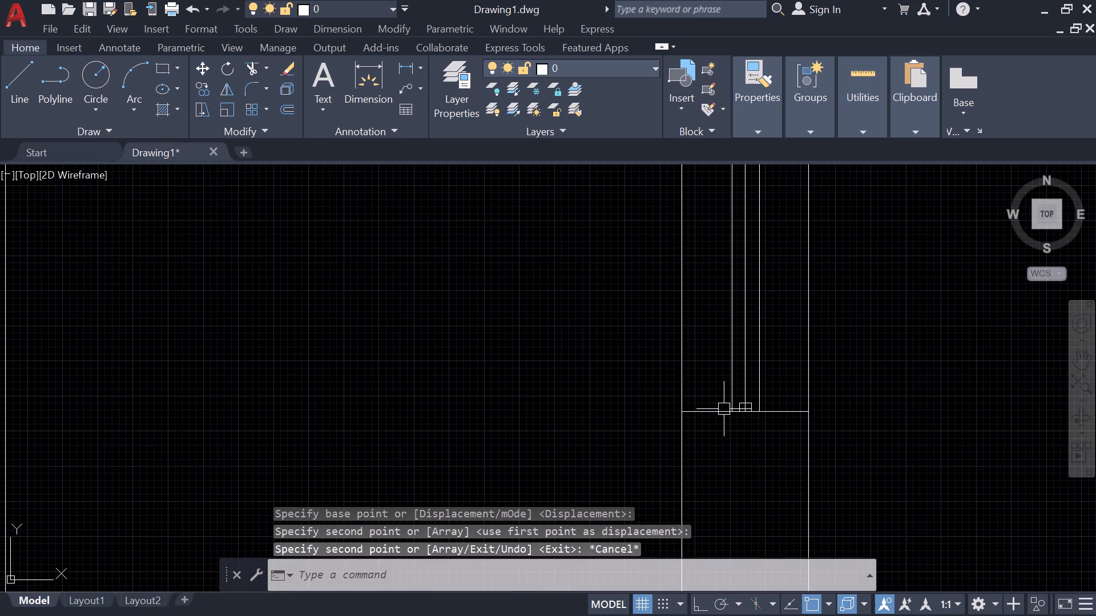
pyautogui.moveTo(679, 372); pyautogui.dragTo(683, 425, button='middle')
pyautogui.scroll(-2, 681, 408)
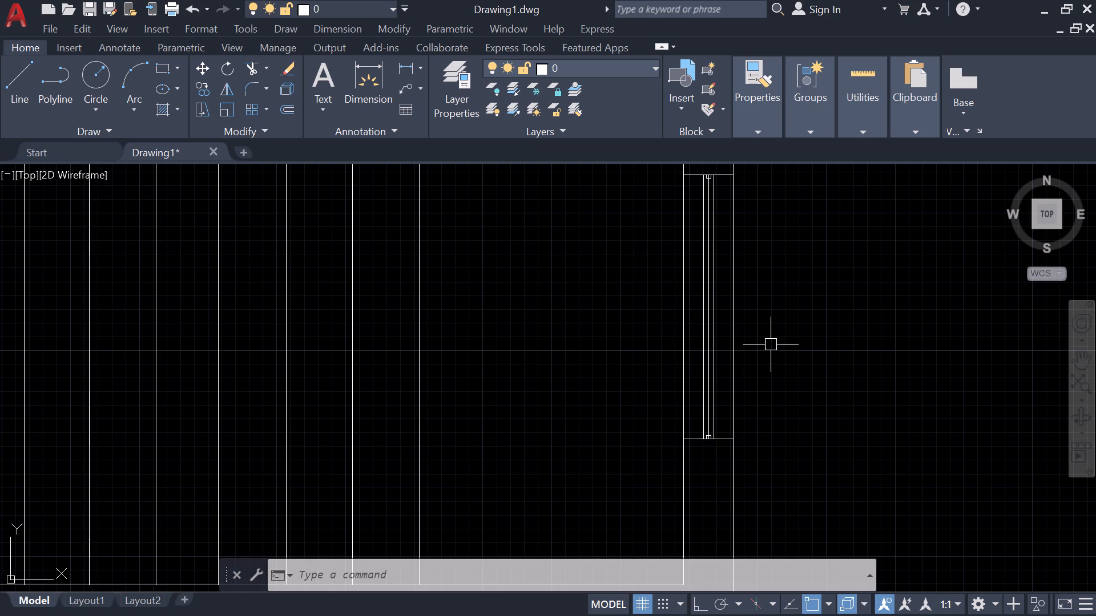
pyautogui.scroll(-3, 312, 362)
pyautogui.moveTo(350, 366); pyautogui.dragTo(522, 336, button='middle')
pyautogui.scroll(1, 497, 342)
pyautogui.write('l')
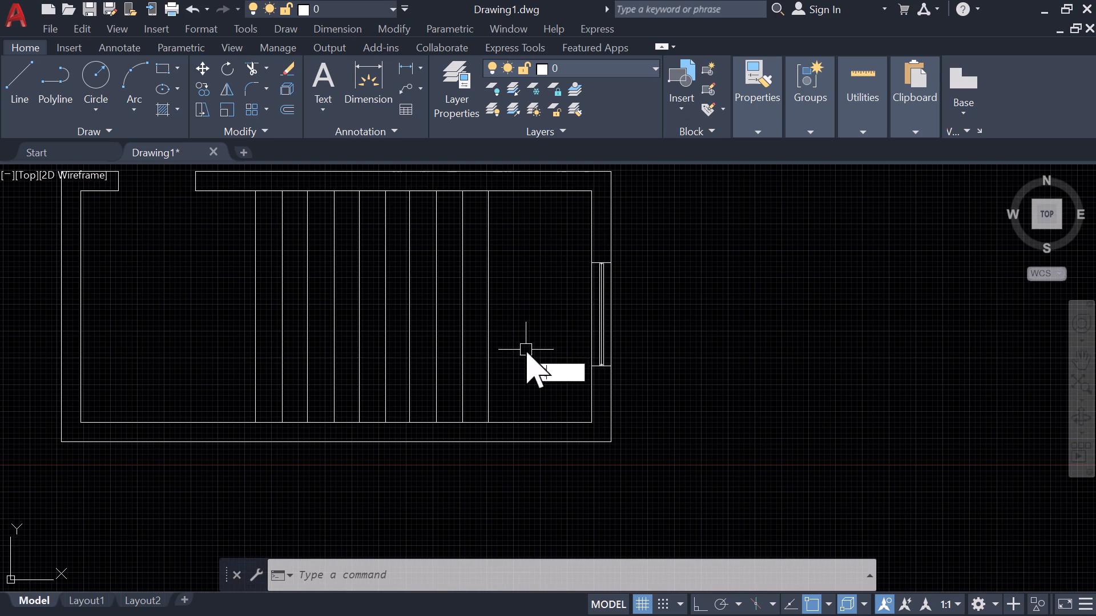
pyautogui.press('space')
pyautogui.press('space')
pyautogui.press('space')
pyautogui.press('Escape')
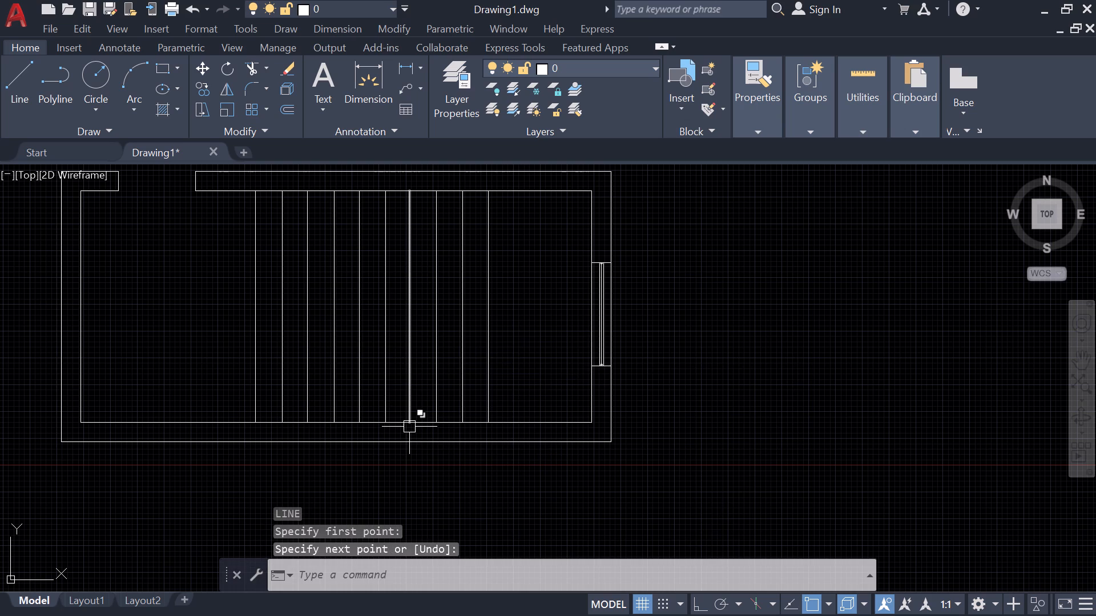
# Offset the bottom wall's inner line about 4' up into the room, using the Through option.
pyautogui.press('o')
pyautogui.press('space')
pyautogui.press('space')
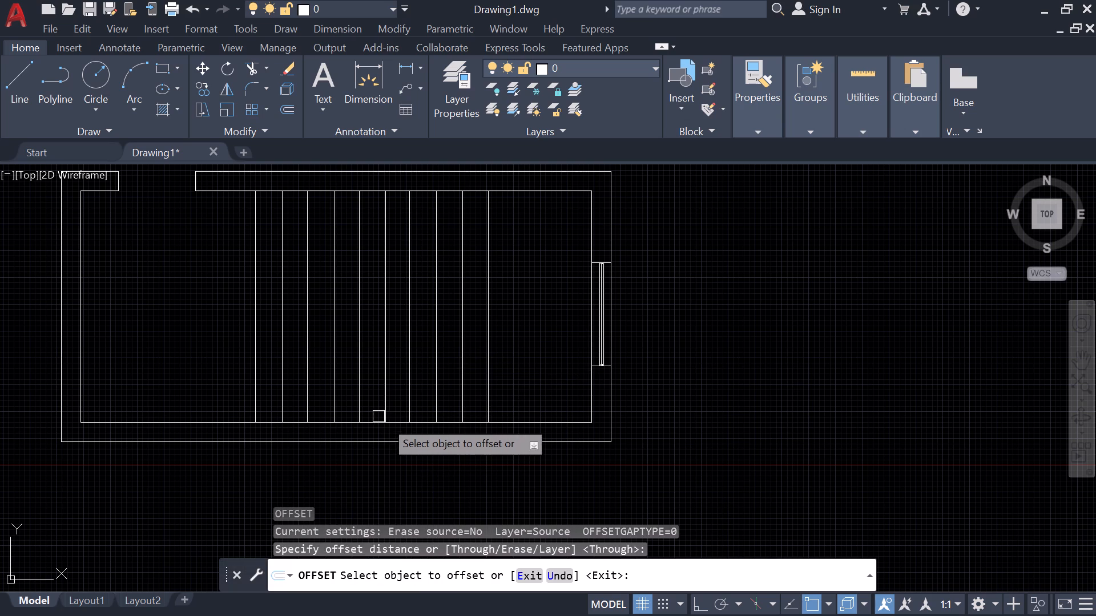
pyautogui.click(403, 422)
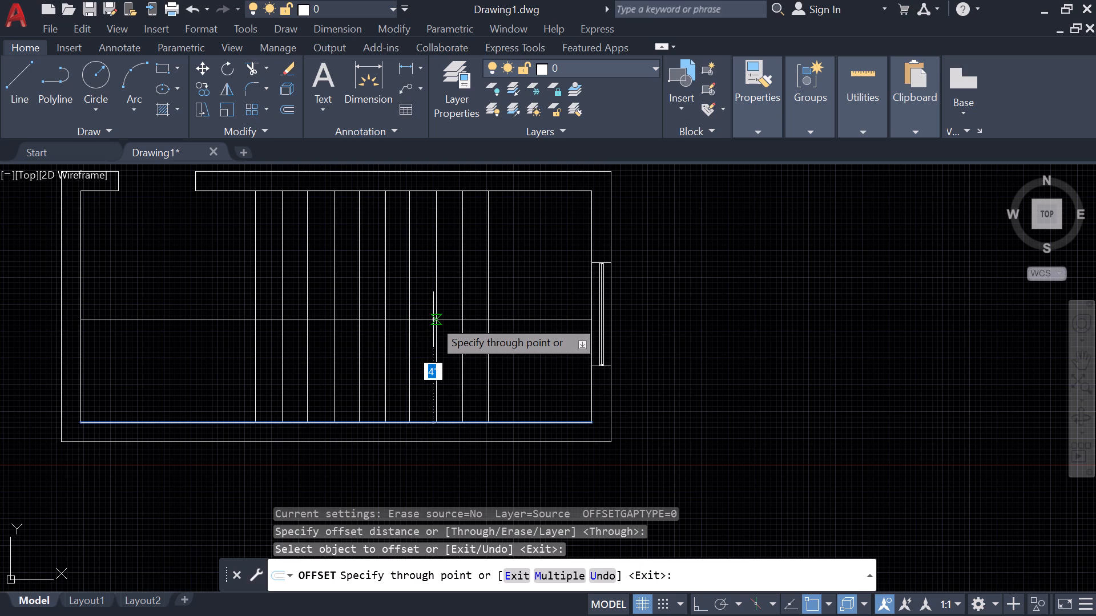
pyautogui.click(433, 319)
pyautogui.press('Escape')
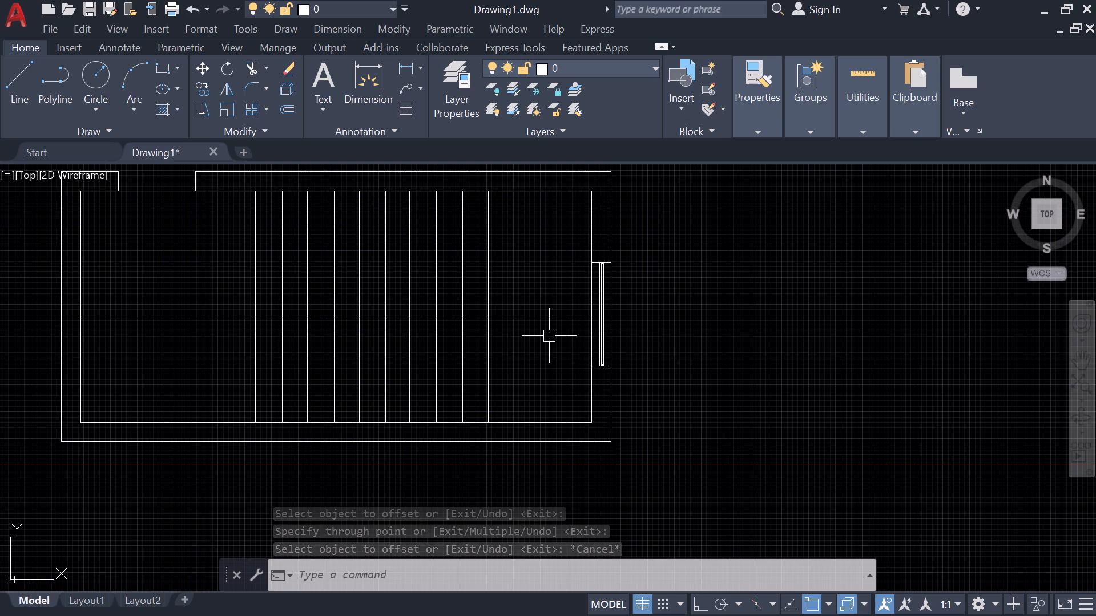
# Offset the new horizontal line across the room about 1' to each side, above and below, using the Through option.
pyautogui.write('o')
pyautogui.press('space')
pyautogui.press('space')
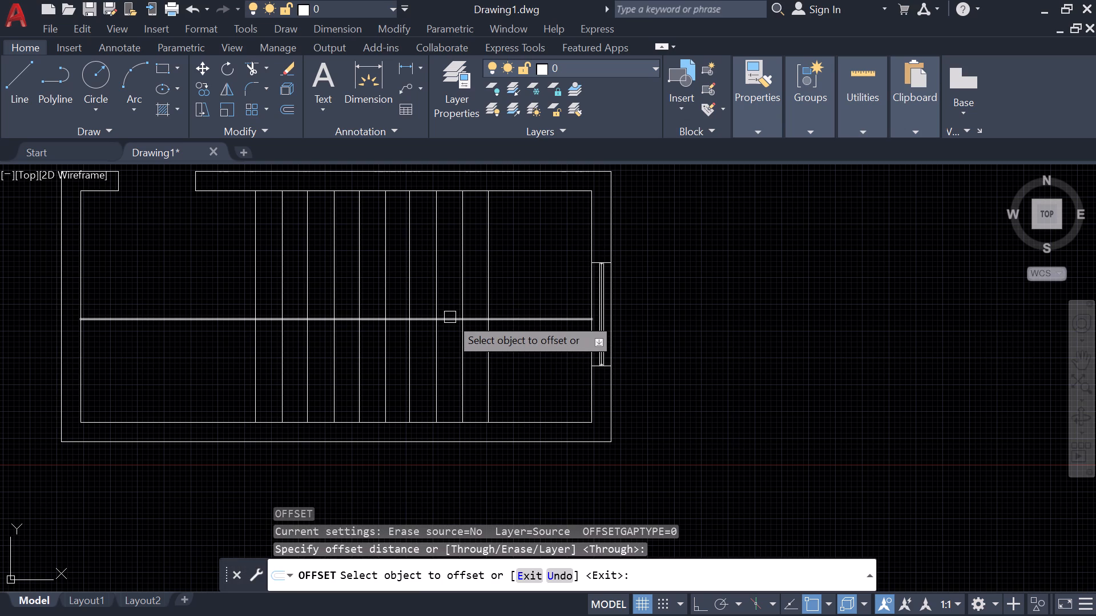
pyautogui.click(450, 317)
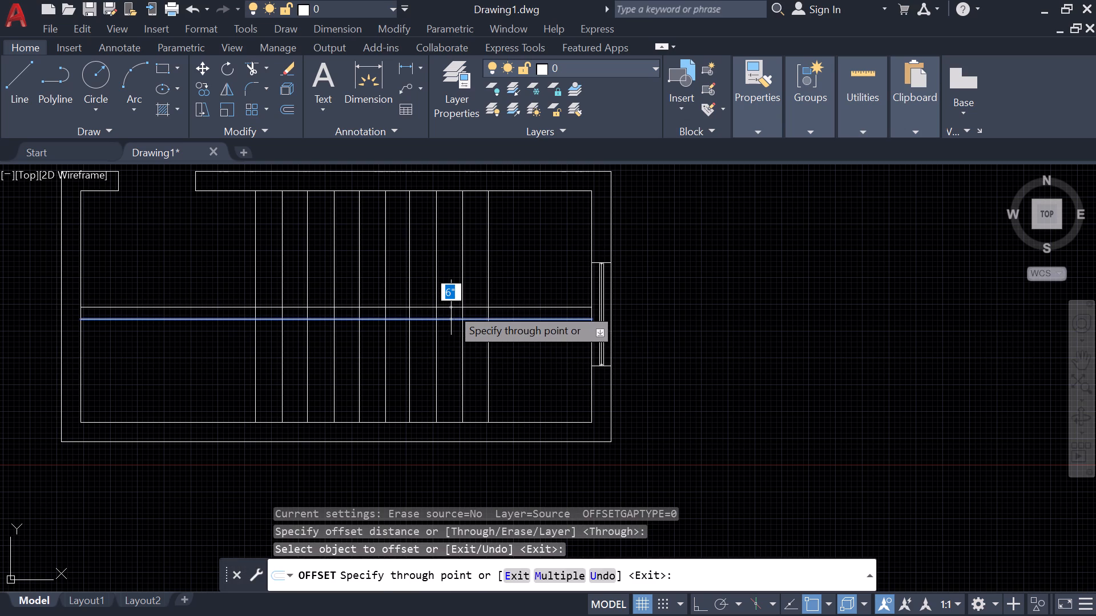
pyautogui.scroll(1, 451, 307)
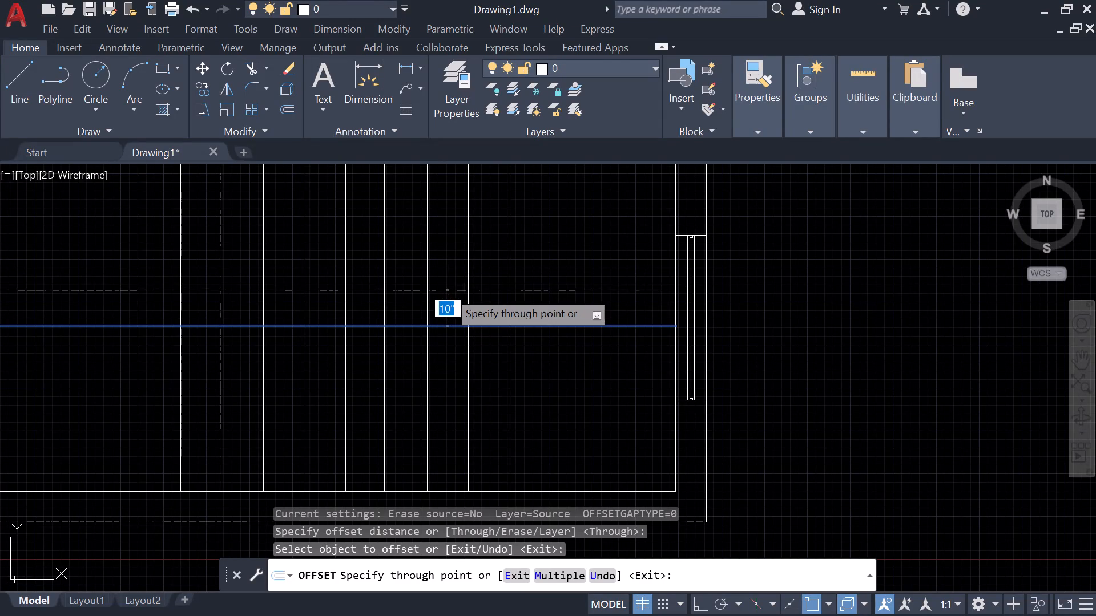
pyautogui.click(448, 286)
pyautogui.click(448, 286)
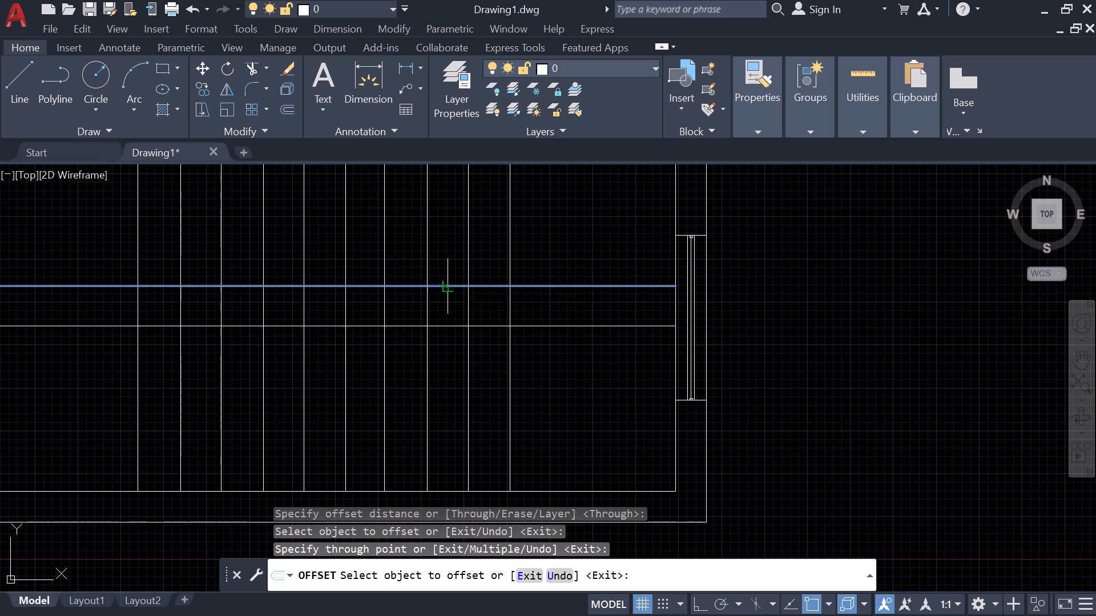
pyautogui.press('Escape')
pyautogui.press('space')
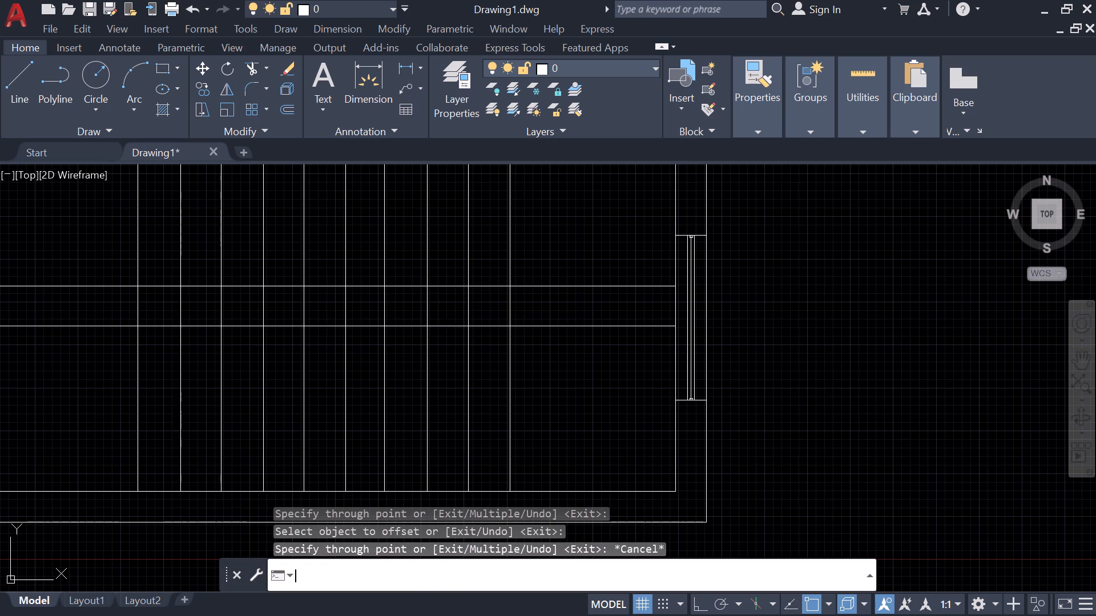
pyautogui.press('space')
pyautogui.click(446, 324)
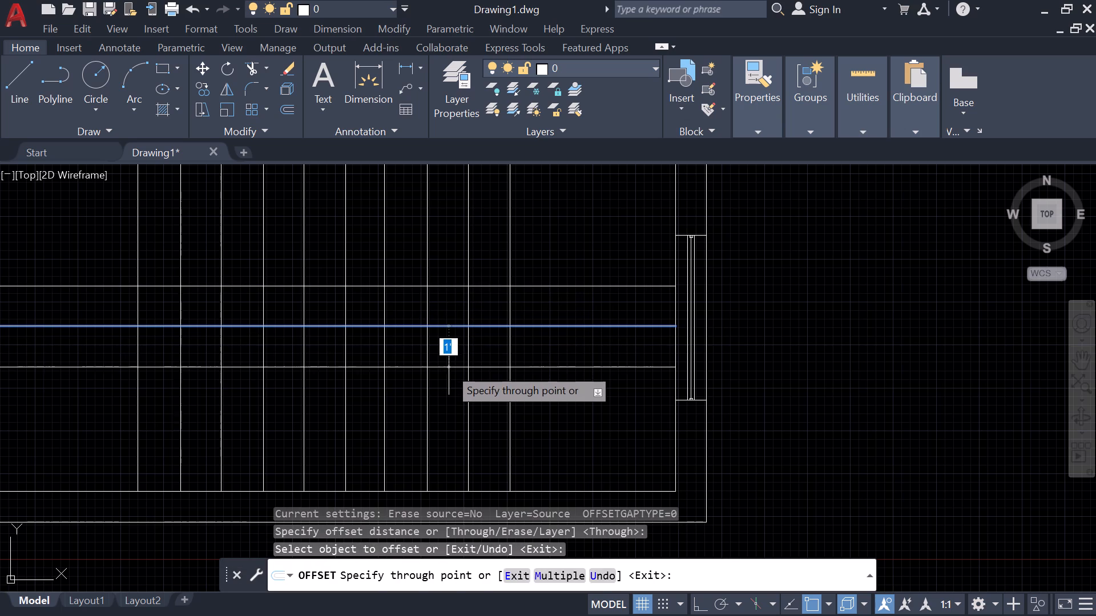
pyautogui.click(449, 369)
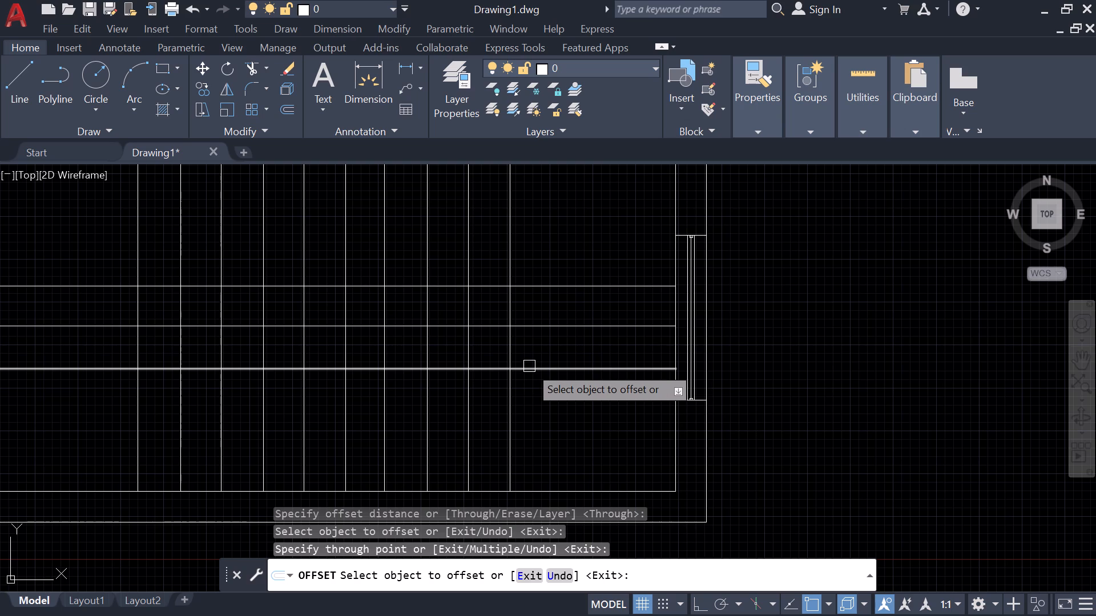
# Offset the lower and upper of the three horizontal lines about 4" inward, toward the middle line.
pyautogui.click(452, 370)
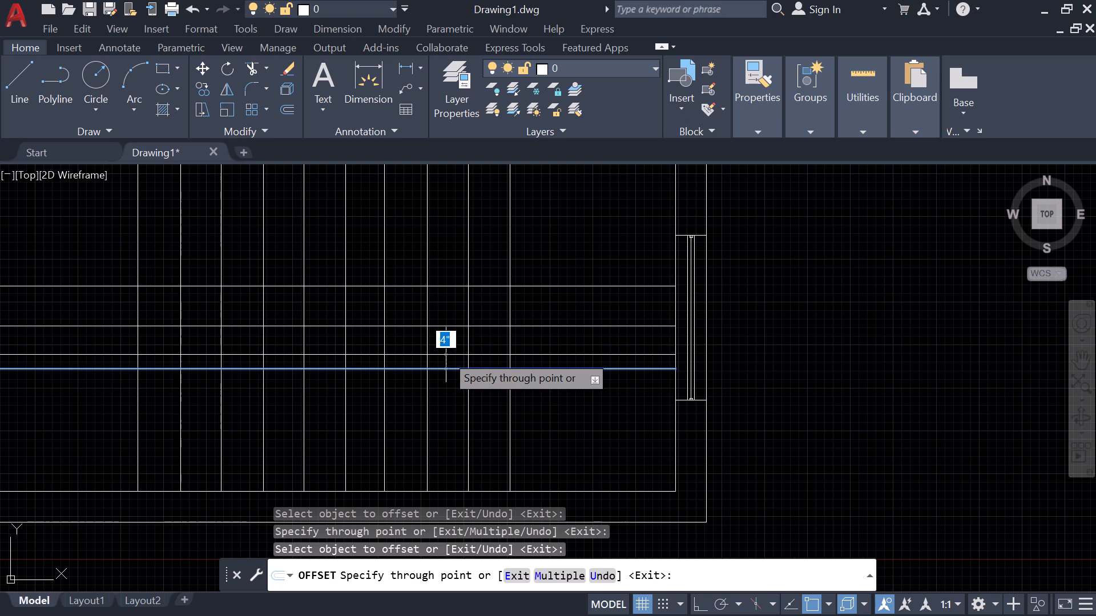
pyautogui.click(448, 359)
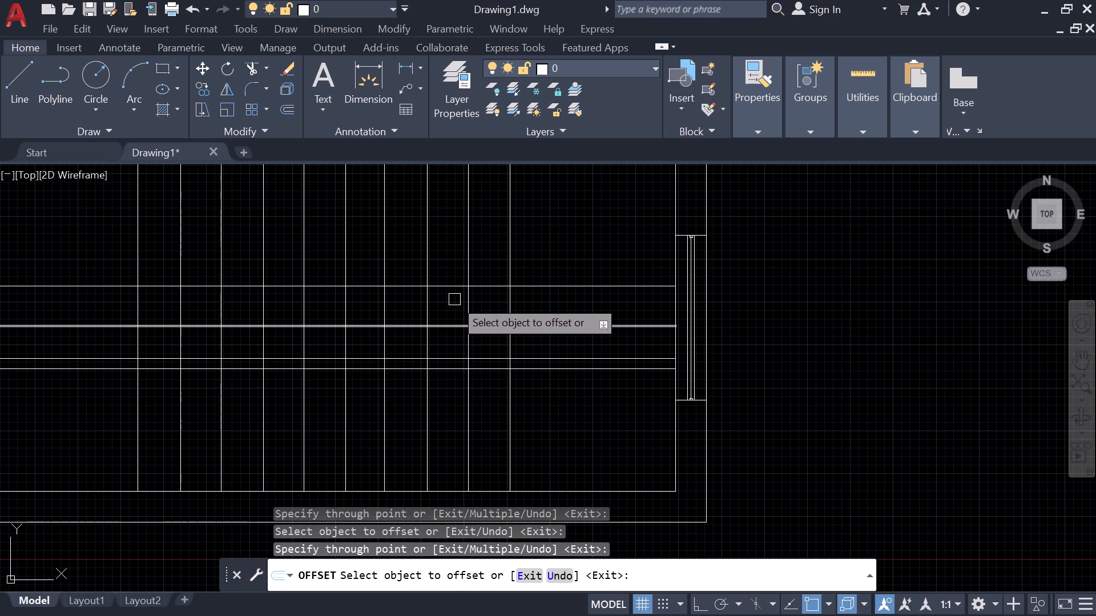
pyautogui.click(454, 287)
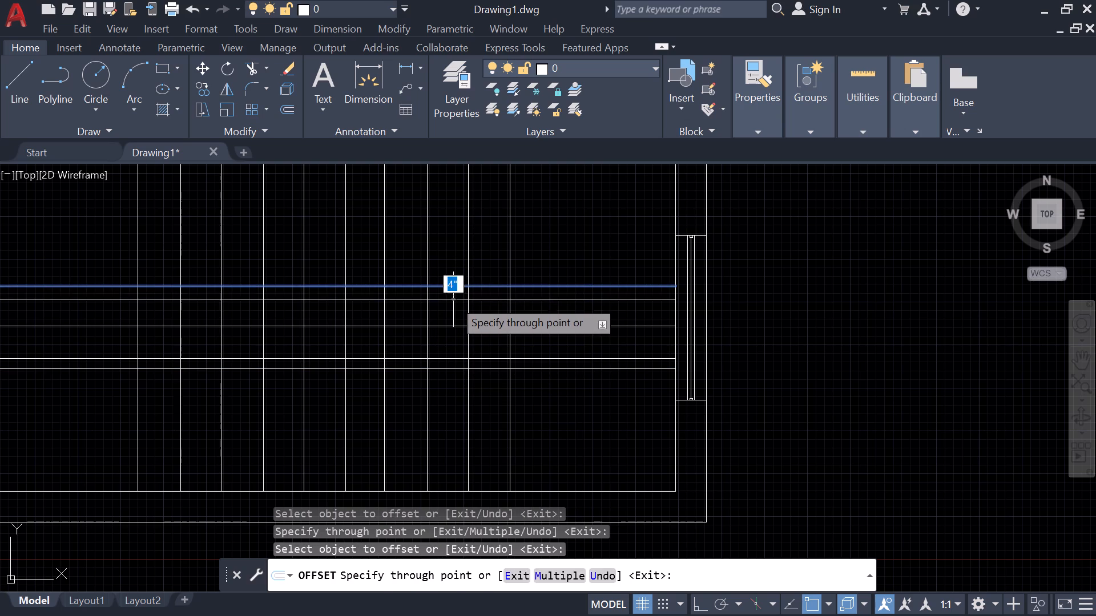
pyautogui.click(453, 298)
pyautogui.press('Escape')
# Trim the five horizontal lines between the rightmost interior vertical line and the right wall.
pyautogui.write('tr')
pyautogui.press('space')
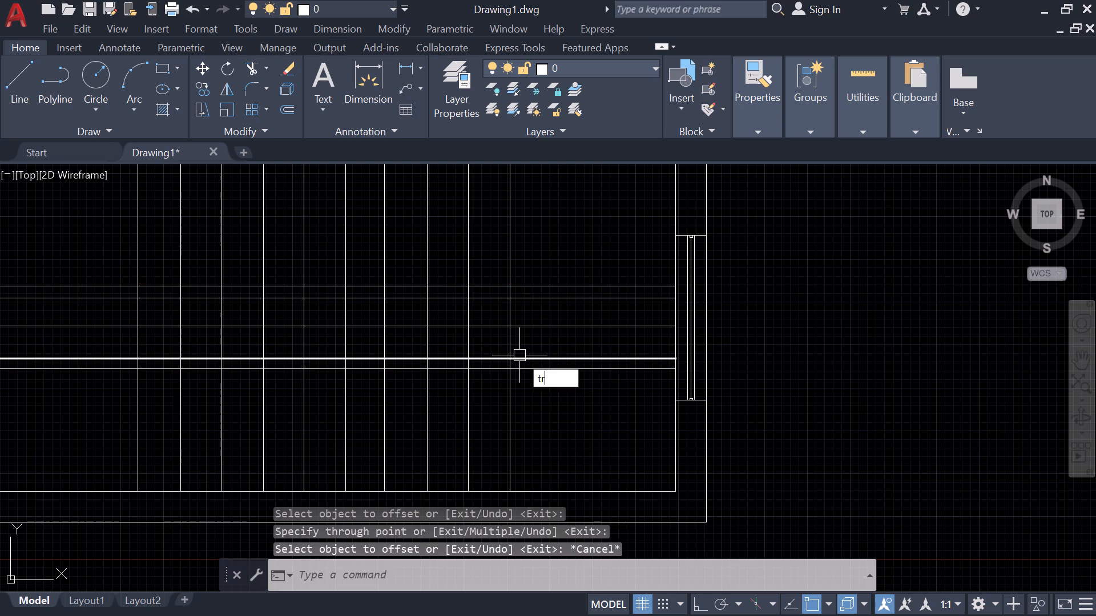
pyautogui.moveTo(568, 420); pyautogui.dragTo(589, 197)
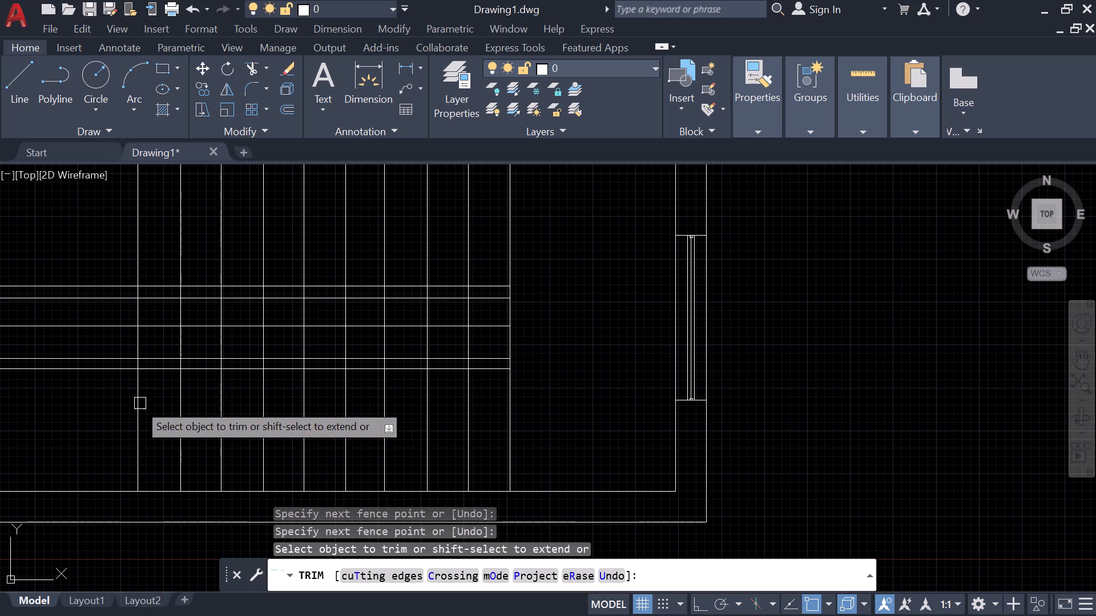
# Trim the horizontal lines back to the leftmost interior vertical line, removing their parts toward the left wall.
pyautogui.moveTo(89, 392); pyautogui.dragTo(80, 227)
# Trim away every segment of the middle horizontal line between the interior vertical lines.
pyautogui.click(249, 325)
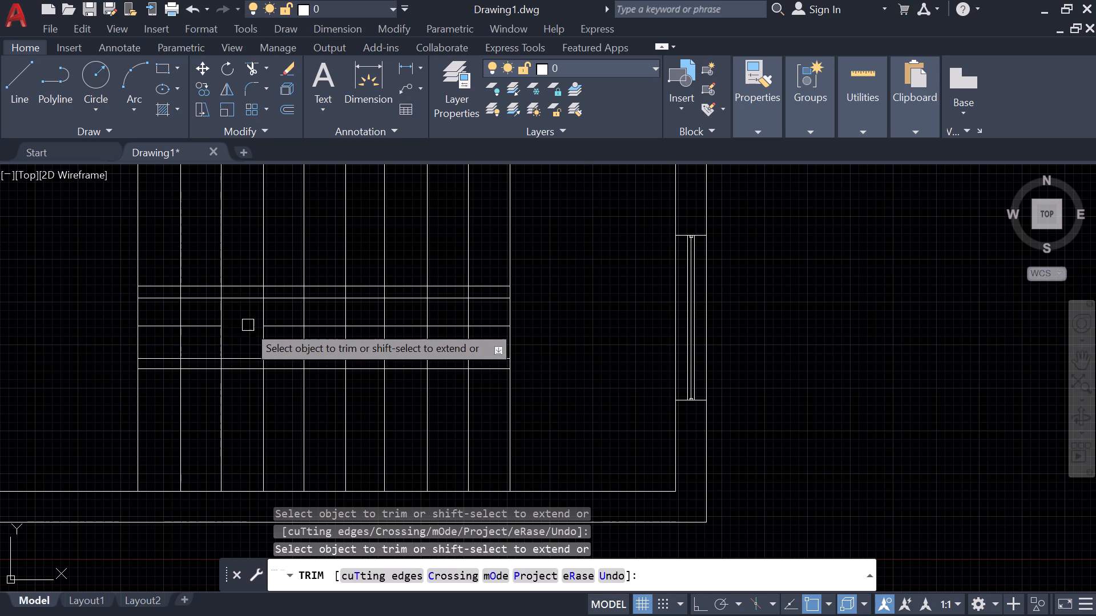
pyautogui.click(205, 326)
pyautogui.click(163, 328)
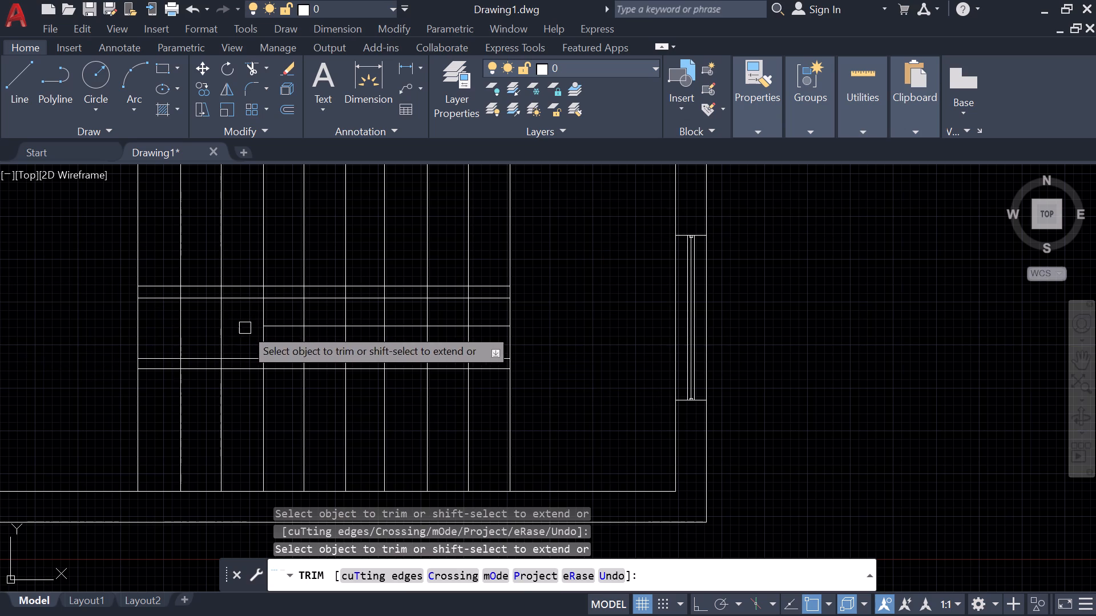
pyautogui.click(279, 325)
pyautogui.click(339, 325)
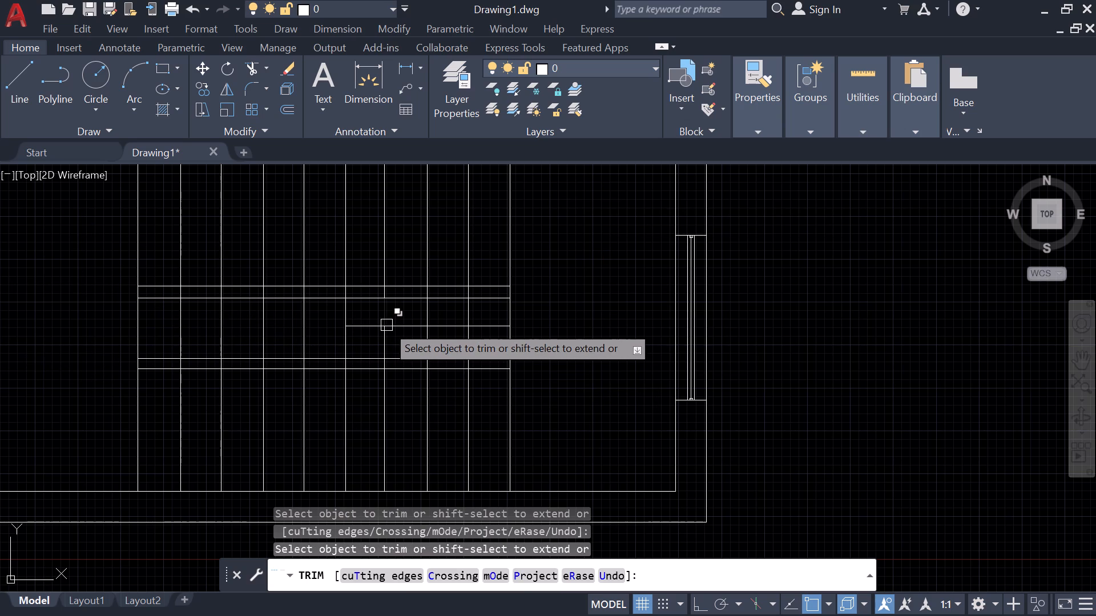
pyautogui.click(372, 326)
pyautogui.click(398, 330)
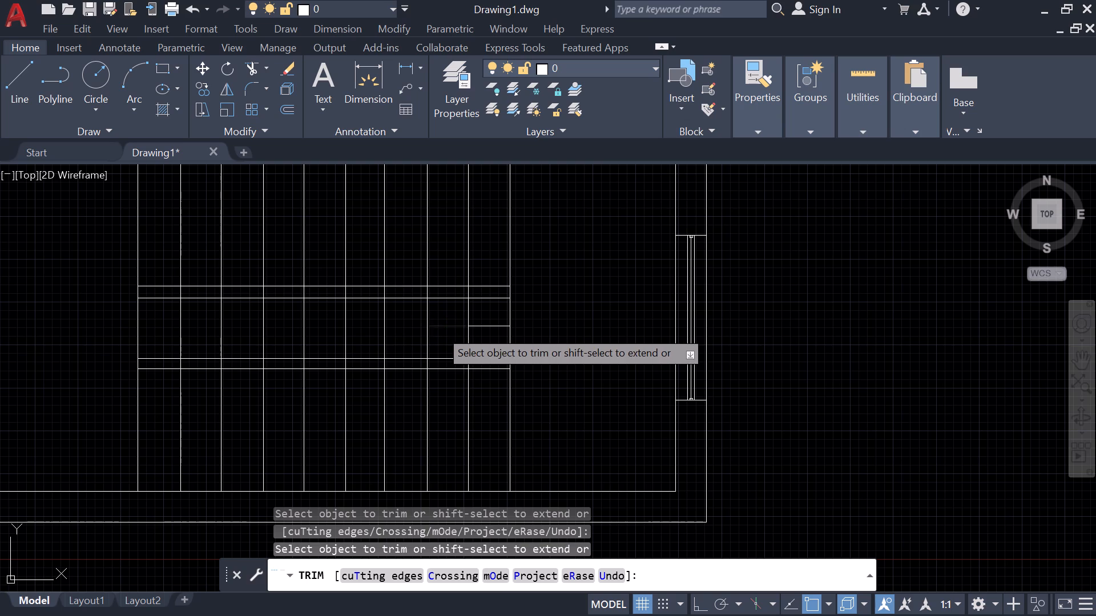
pyautogui.click(440, 330)
pyautogui.click(483, 330)
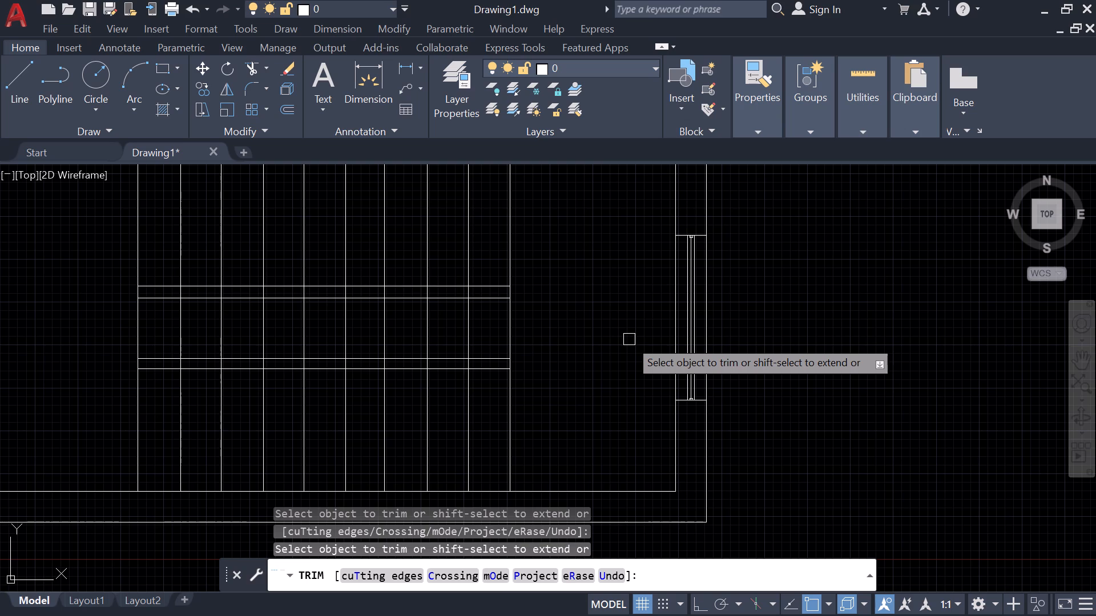
pyautogui.write('l')
pyautogui.press('space')
pyautogui.press('Escape')
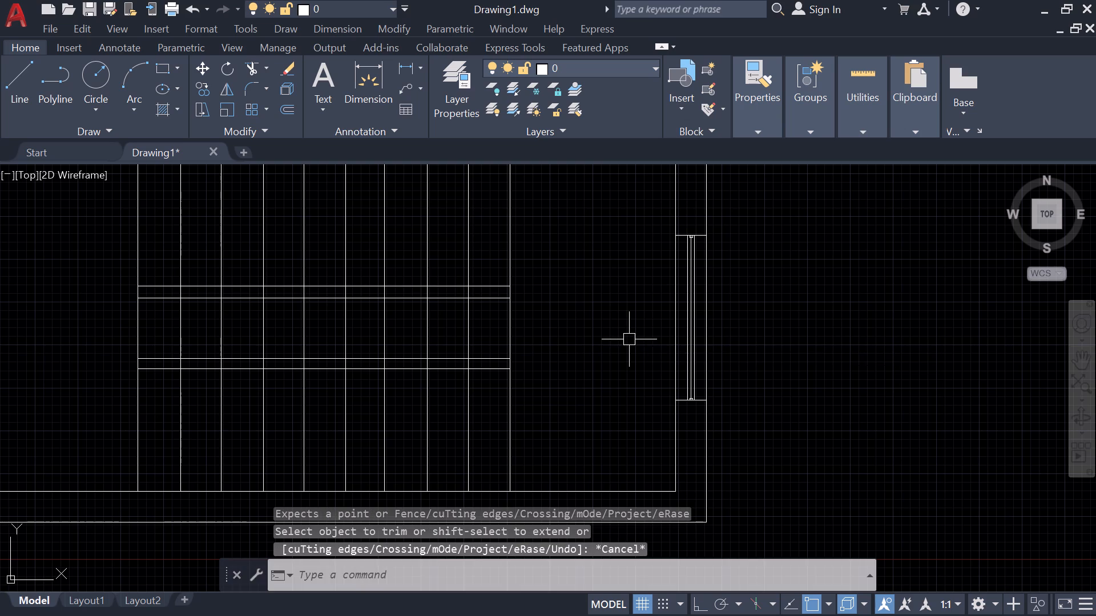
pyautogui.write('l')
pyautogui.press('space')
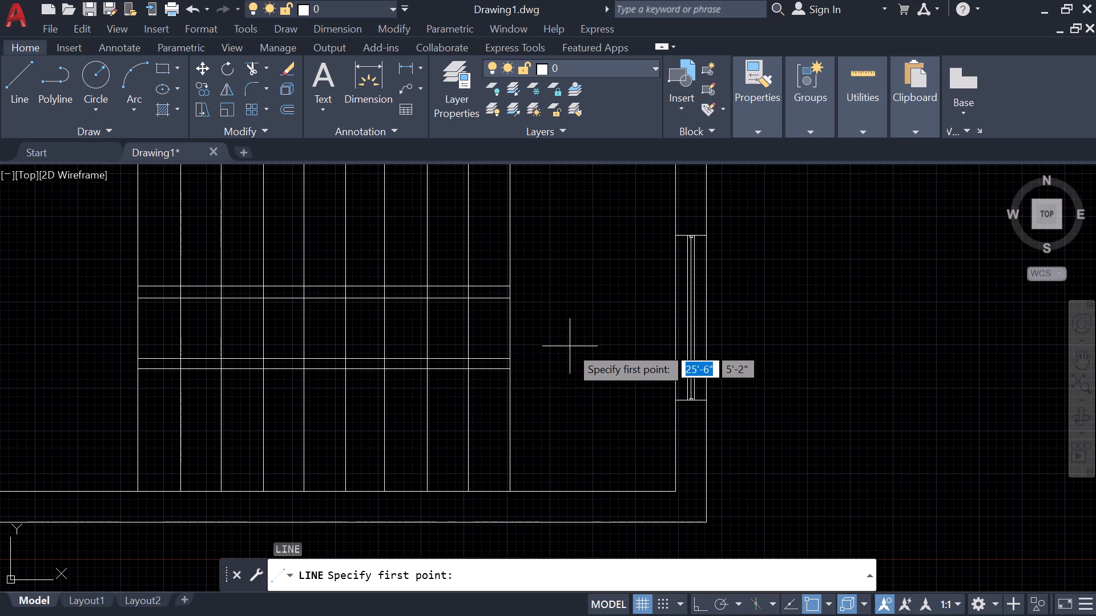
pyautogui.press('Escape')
# Trim the eight intermediate vertical lines between the band's two inner horizontal lines, keeping the leftmost and rightmost verticals.
pyautogui.write('tr')
pyautogui.press('space')
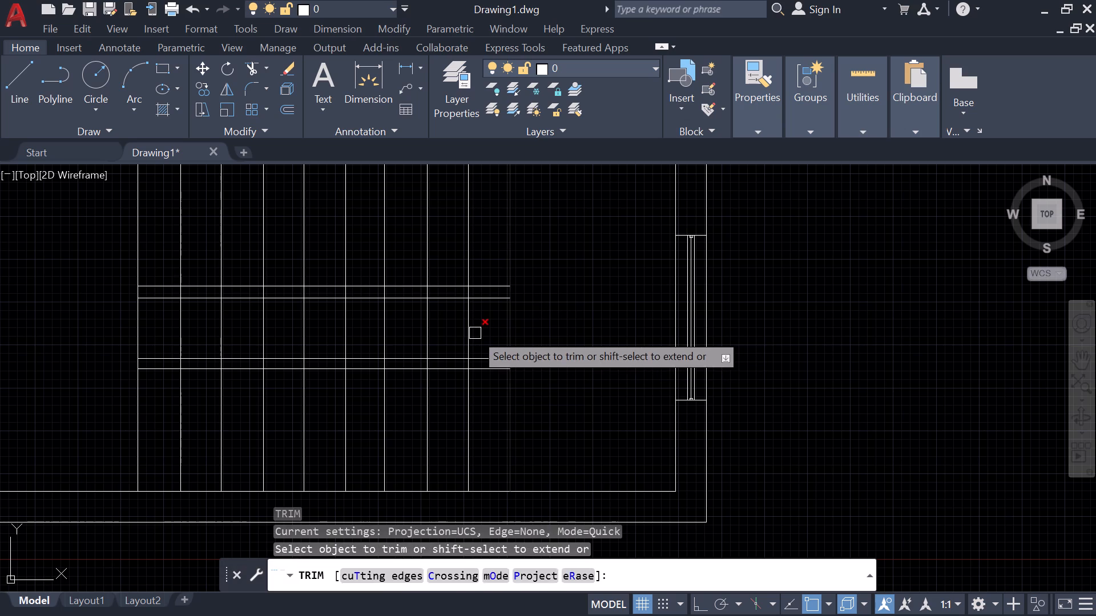
pyautogui.moveTo(475, 333); pyautogui.dragTo(162, 323)
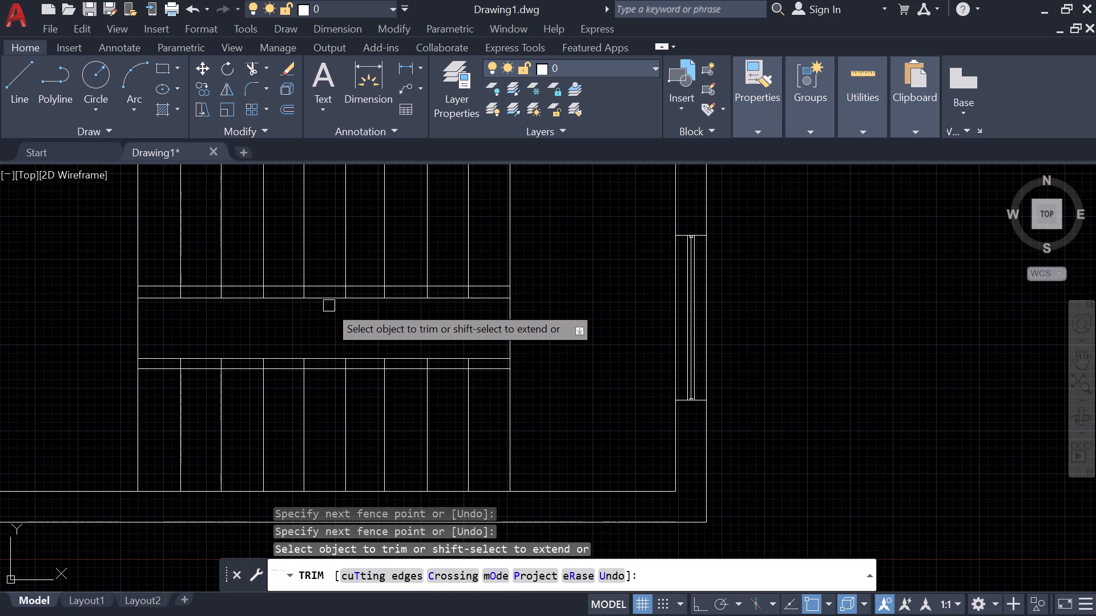
# Trim the intermediate vertical lines out of the narrow strip between the band's two upper horizontal lines.
pyautogui.scroll(3, 352, 279)
pyautogui.moveTo(859, 335); pyautogui.dragTo(841, 335)
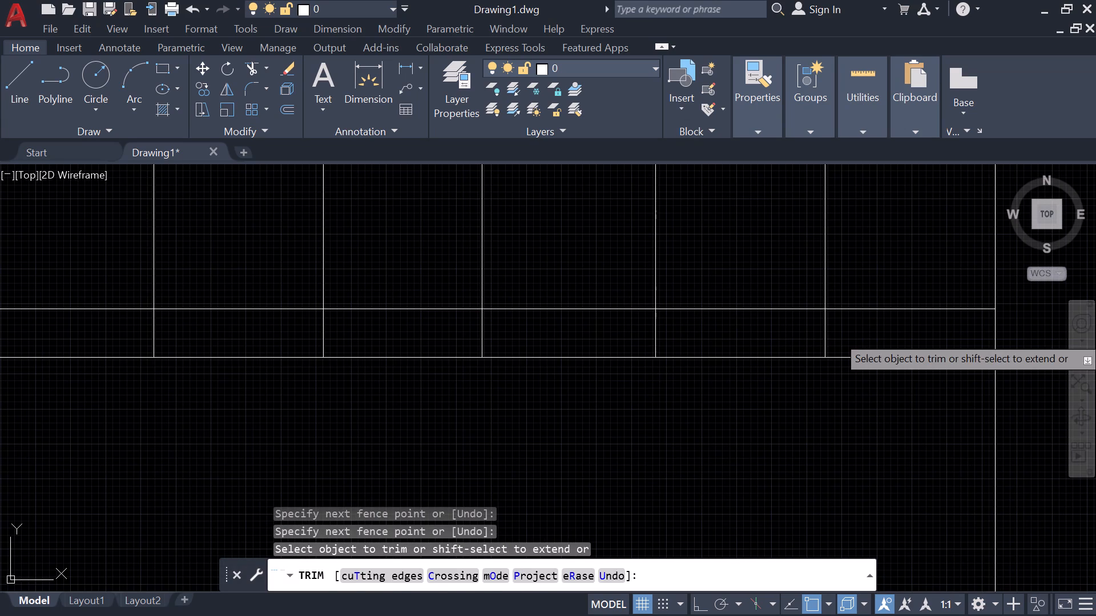
pyautogui.moveTo(841, 335); pyautogui.dragTo(119, 335)
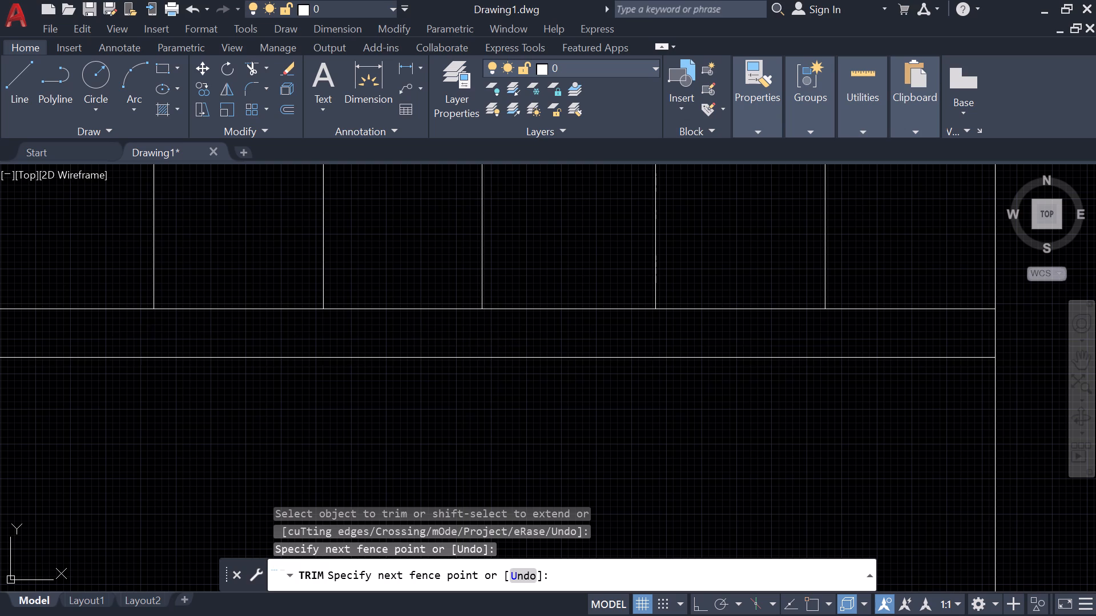
pyautogui.scroll(-3, 103, 335)
pyautogui.moveTo(106, 343); pyautogui.dragTo(778, 334, button='middle')
pyautogui.scroll(2, 778, 334)
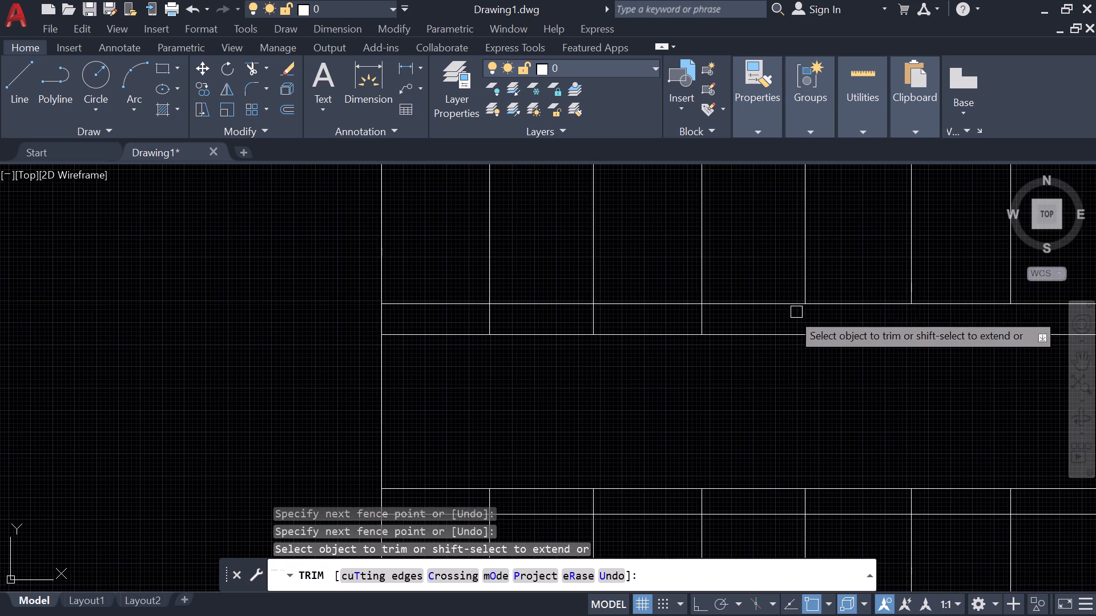
pyautogui.scroll(3, 711, 306)
pyautogui.moveTo(739, 327); pyautogui.dragTo(106, 354)
pyautogui.scroll(-2, 116, 352)
pyautogui.moveTo(150, 352); pyautogui.dragTo(813, 360, button='middle')
pyautogui.moveTo(809, 360); pyautogui.dragTo(614, 366)
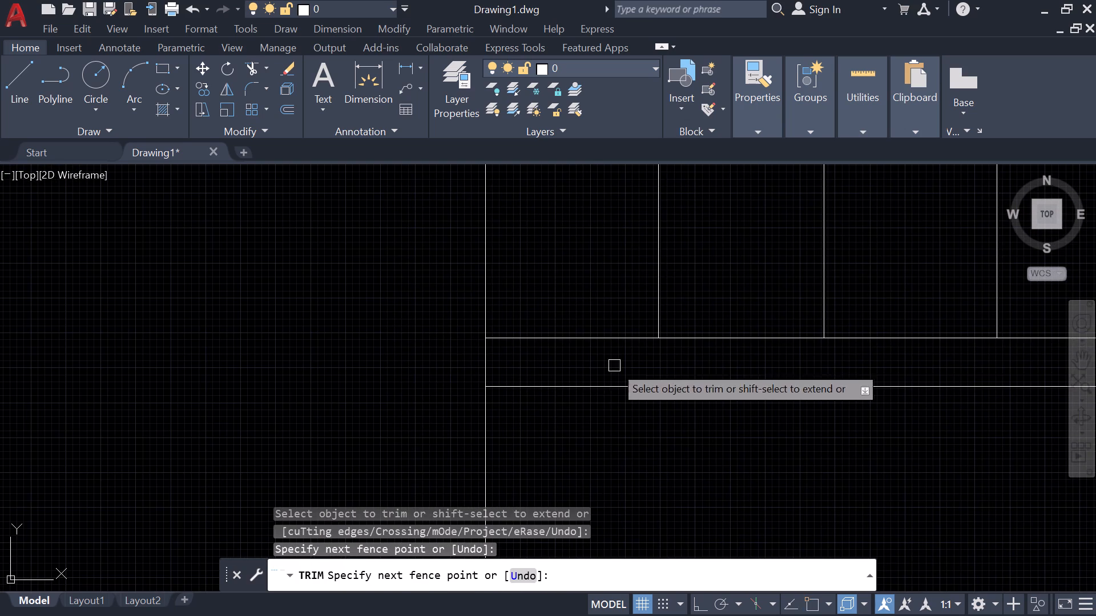
# Trim the intermediate vertical lines out of the narrow strip between the band's two lower horizontal lines.
pyautogui.scroll(-2, 763, 370)
pyautogui.moveTo(769, 386); pyautogui.dragTo(653, 299, button='middle')
pyautogui.scroll(4, 597, 408)
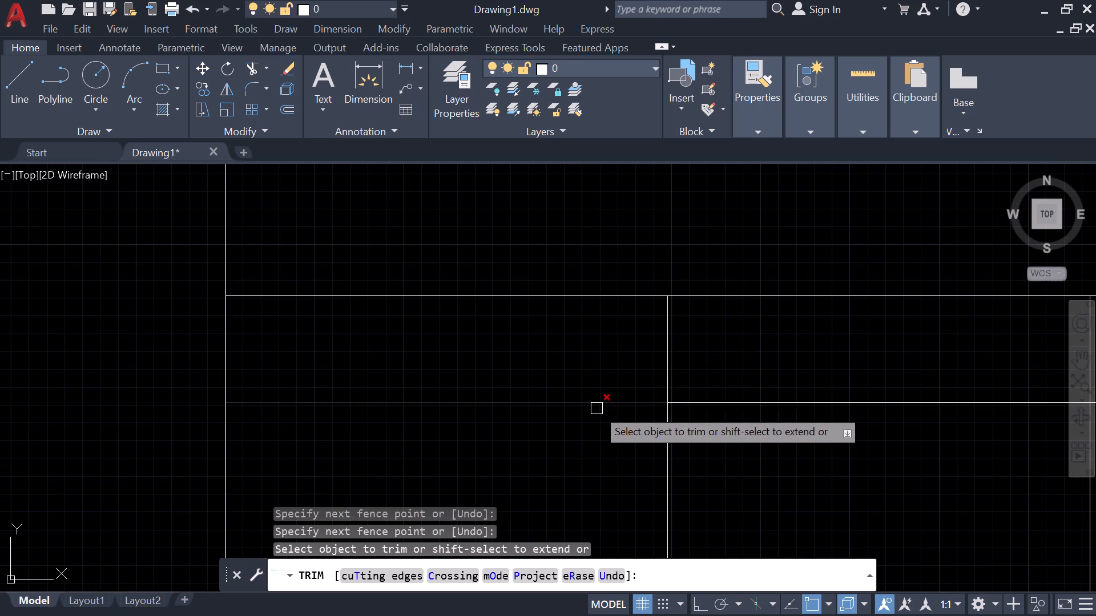
pyautogui.moveTo(570, 364); pyautogui.dragTo(932, 353)
pyautogui.scroll(-3, 932, 353)
pyautogui.moveTo(902, 353); pyautogui.dragTo(624, 366, button='middle')
pyautogui.moveTo(634, 367); pyautogui.dragTo(719, 364)
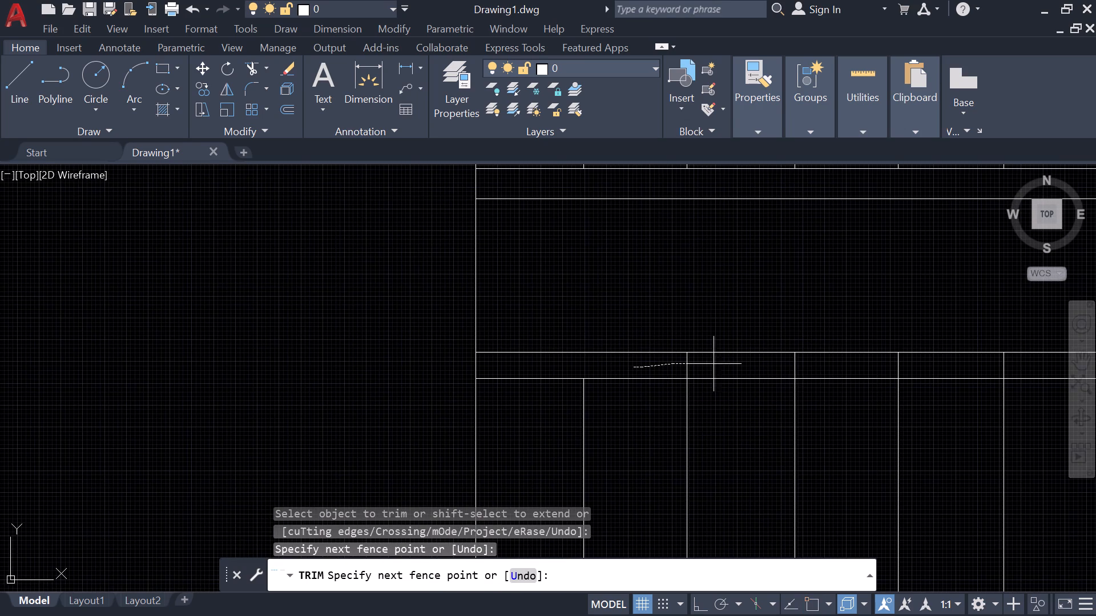
pyautogui.moveTo(719, 364); pyautogui.dragTo(1038, 364)
pyautogui.moveTo(1024, 372); pyautogui.dragTo(624, 404, button='middle')
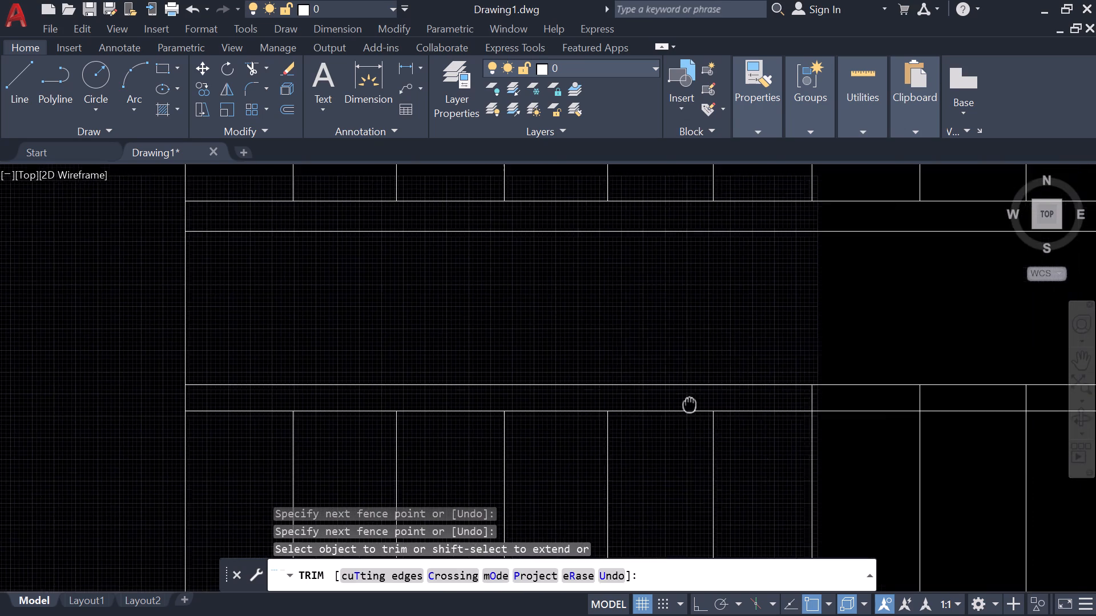
pyautogui.moveTo(624, 404); pyautogui.dragTo(397, 396, button='middle')
pyautogui.scroll(1, 397, 396)
pyautogui.moveTo(430, 394); pyautogui.dragTo(929, 387)
pyautogui.scroll(-2, 903, 398)
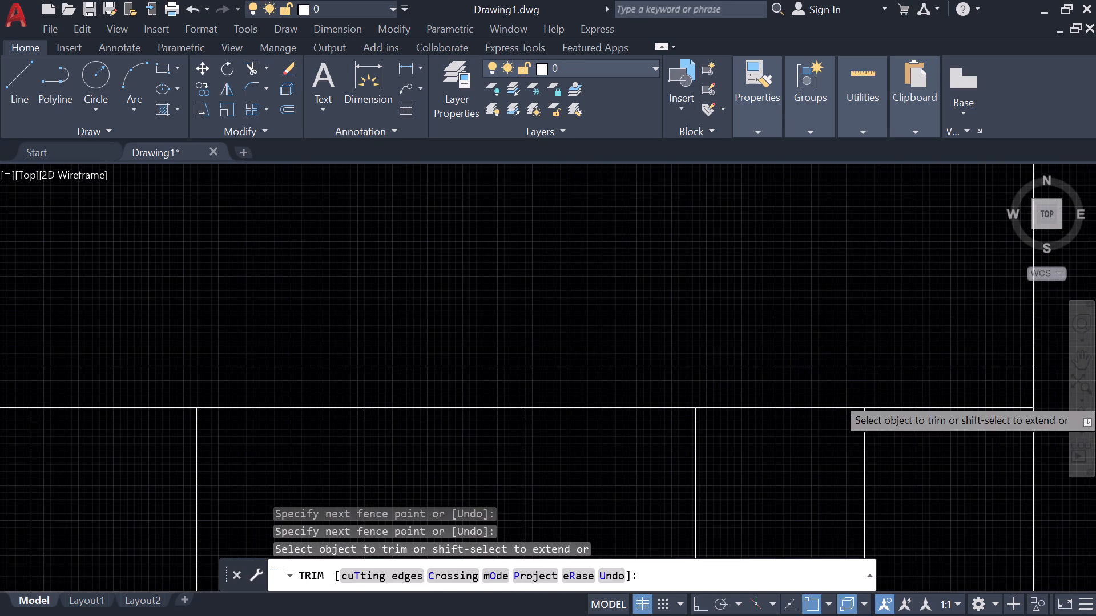
pyautogui.scroll(-1, 897, 400)
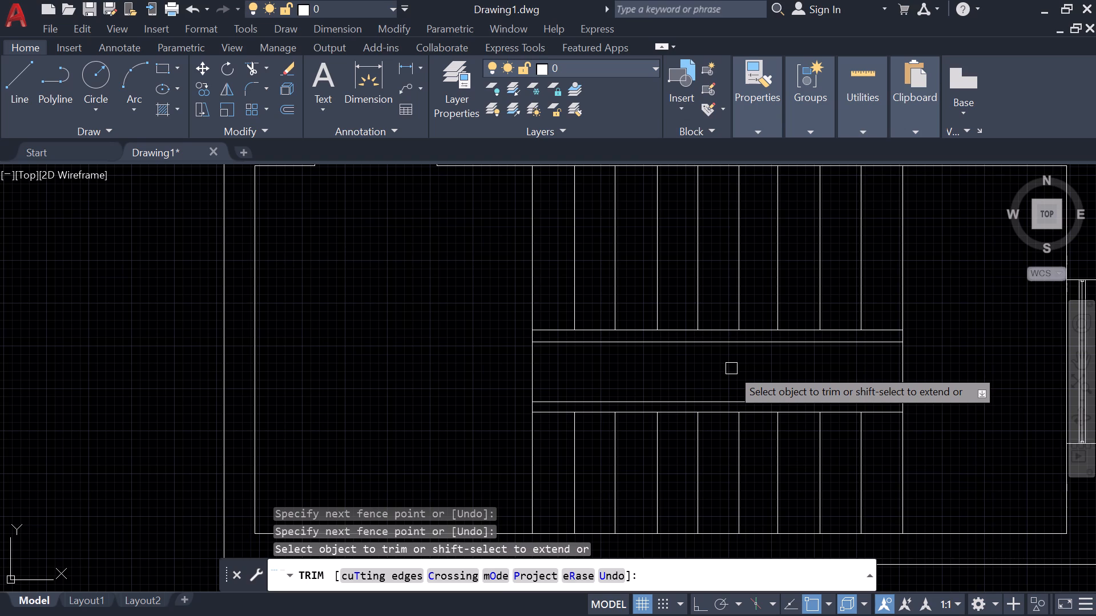
pyautogui.press('Escape')
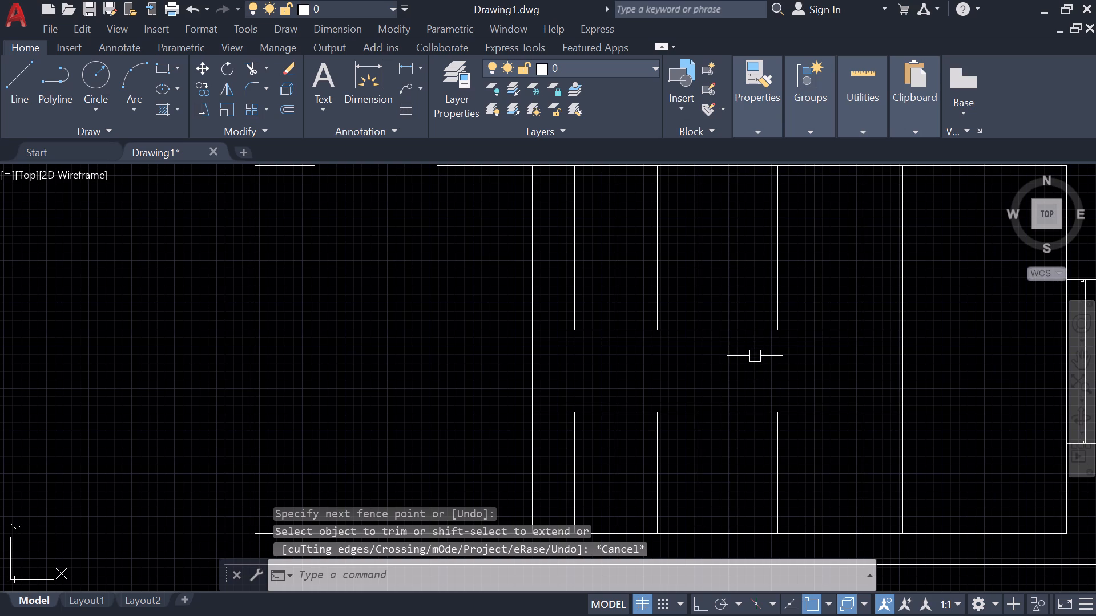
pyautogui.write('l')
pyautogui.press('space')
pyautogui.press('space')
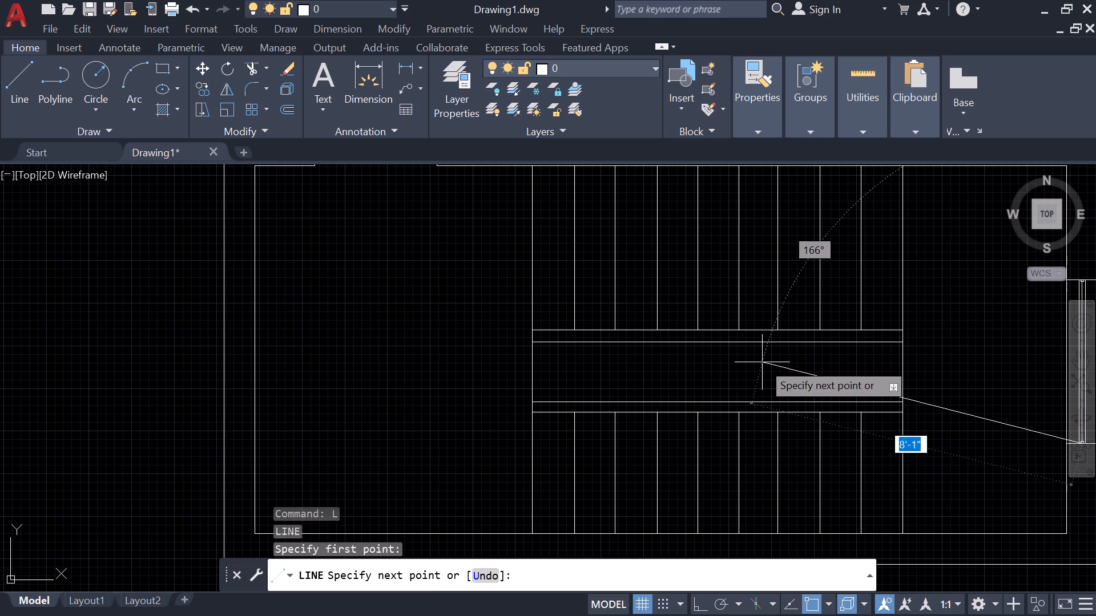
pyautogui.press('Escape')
# Draw a rectangle about 8'-9" by 6" inside the central band, just below its upper strip.
pyautogui.press('`')
pyautogui.write('rec')
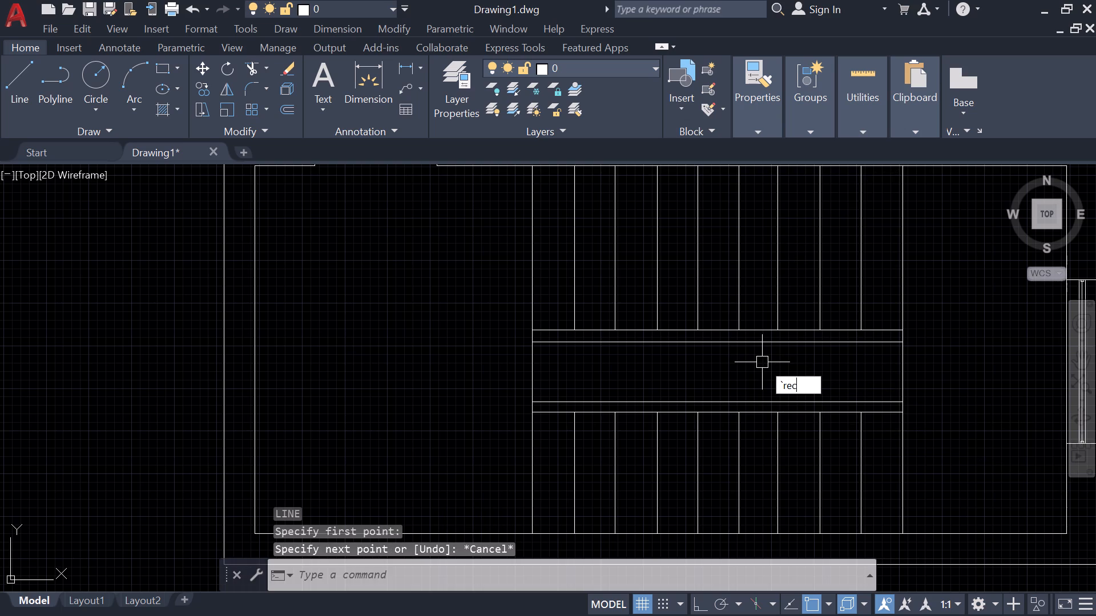
pyautogui.press('space')
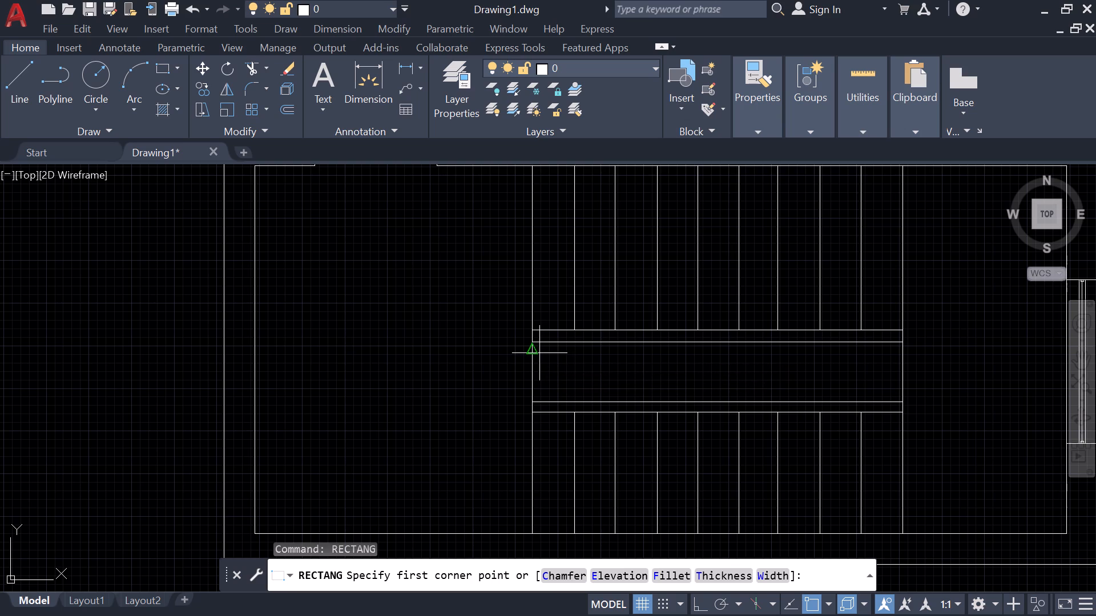
pyautogui.scroll(3, 539, 353)
pyautogui.click(536, 351)
pyautogui.scroll(-1, 761, 415)
pyautogui.moveTo(795, 432); pyautogui.dragTo(597, 372, button='middle')
pyautogui.moveTo(884, 370); pyautogui.dragTo(865, 370, button='middle')
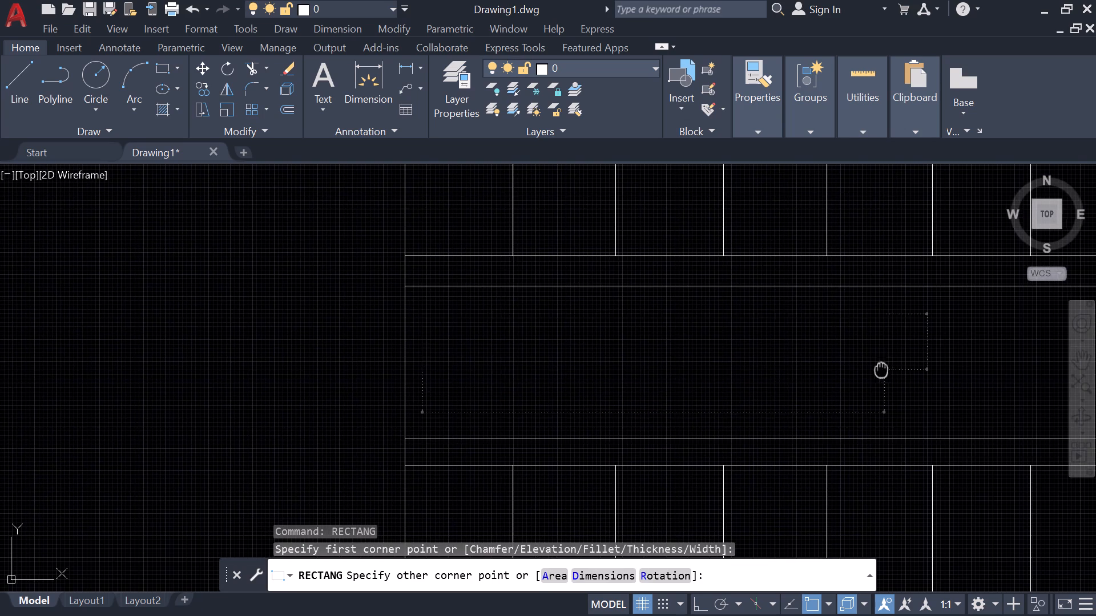
pyautogui.moveTo(865, 370); pyautogui.dragTo(616, 325, button='middle')
pyautogui.moveTo(997, 325); pyautogui.dragTo(660, 366, button='middle')
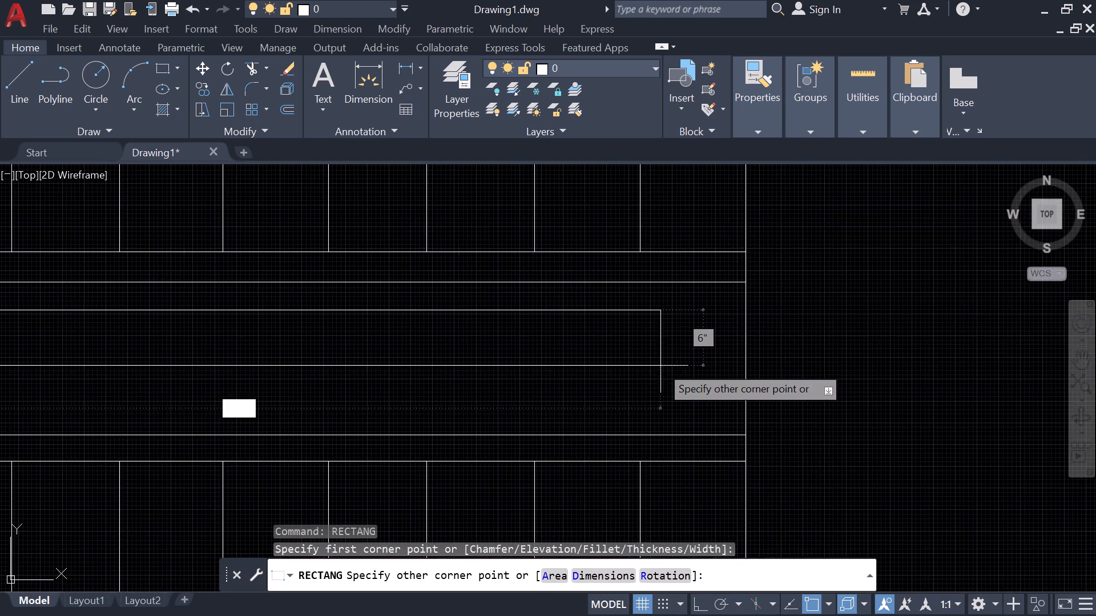
pyautogui.scroll(-1, 662, 366)
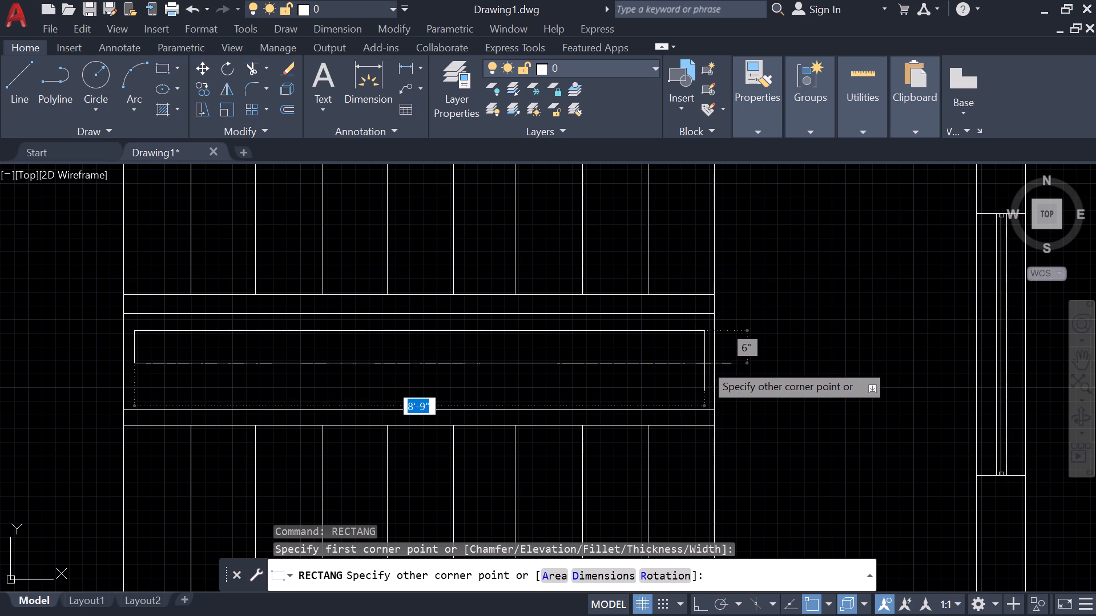
pyautogui.click(704, 363)
# Draw a second rectangle about 9'-4" by 10" around the first, extending slightly past both ends of the band.
pyautogui.write('rec')
pyautogui.press('space')
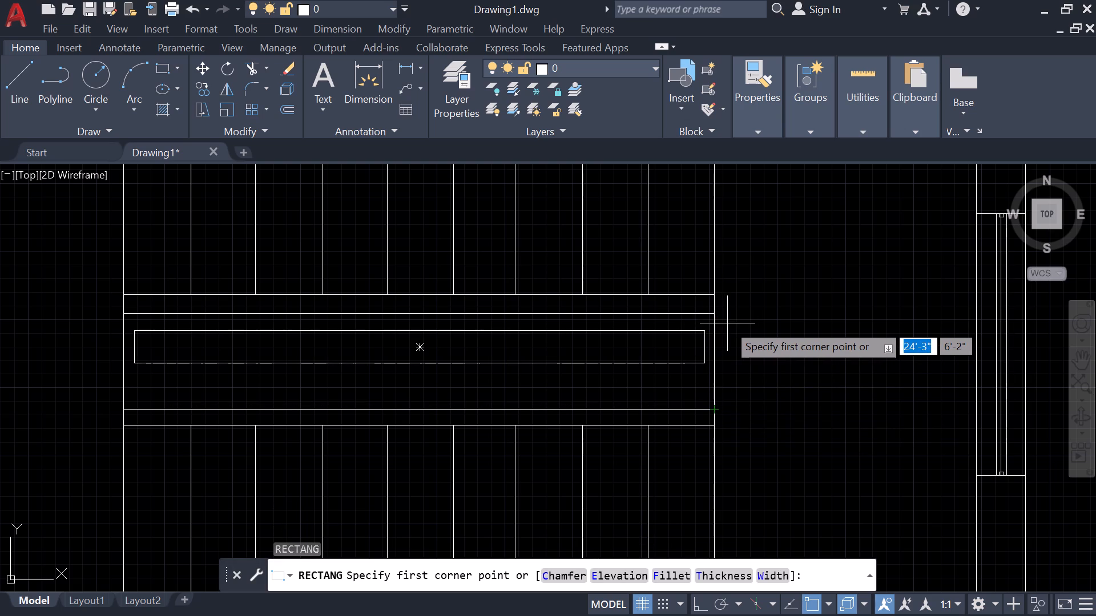
pyautogui.click(727, 323)
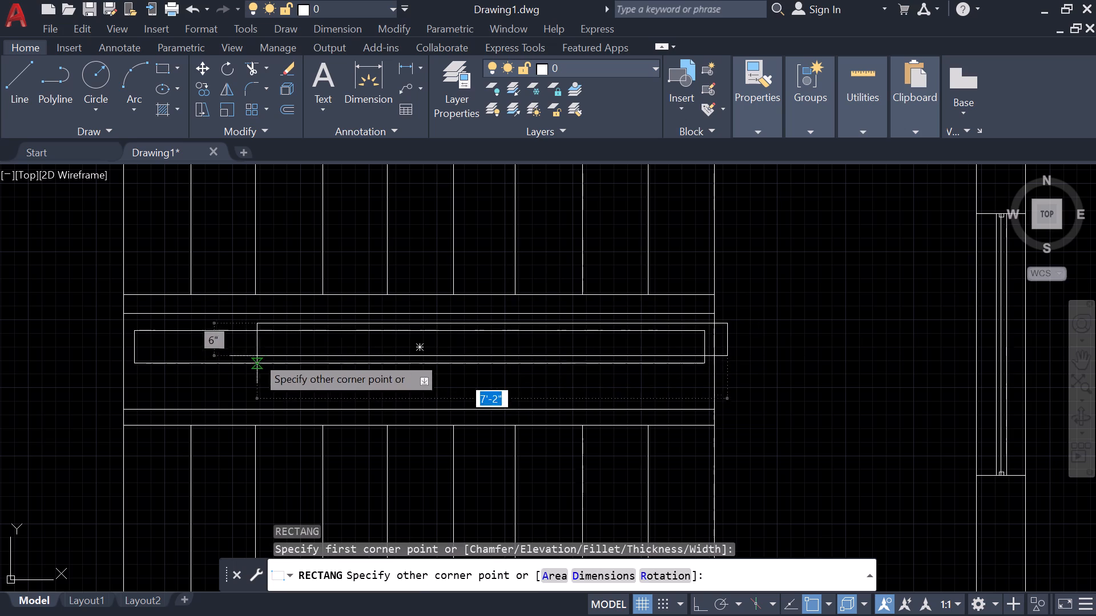
pyautogui.click(114, 375)
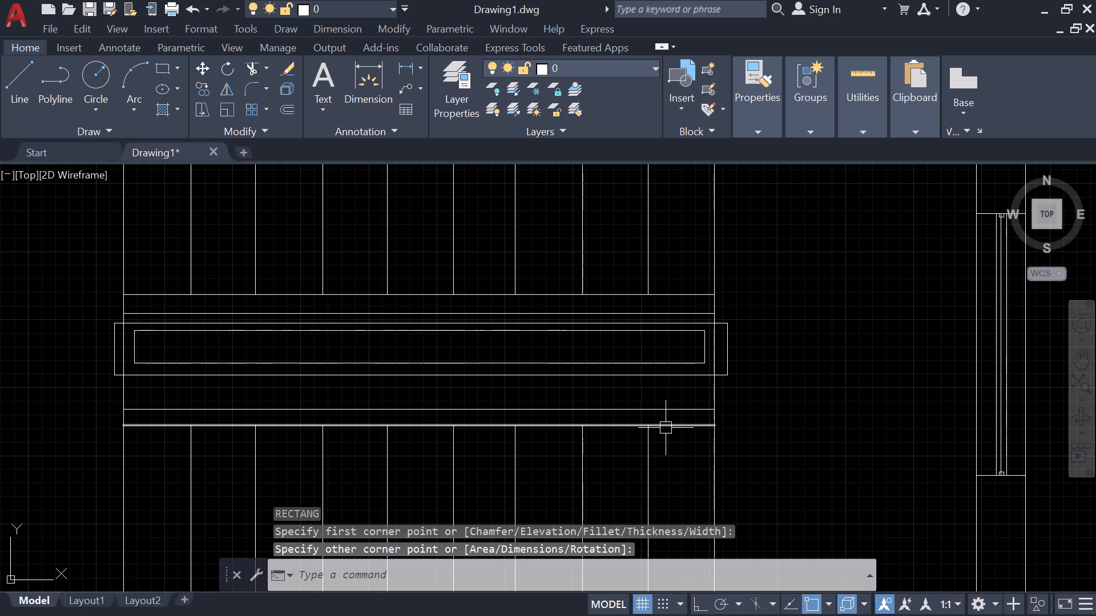
# Move the band's lower inner horizontal line up to just below the outer rectangle.
pyautogui.click(670, 411)
pyautogui.moveTo(607, 411); pyautogui.dragTo(607, 391)
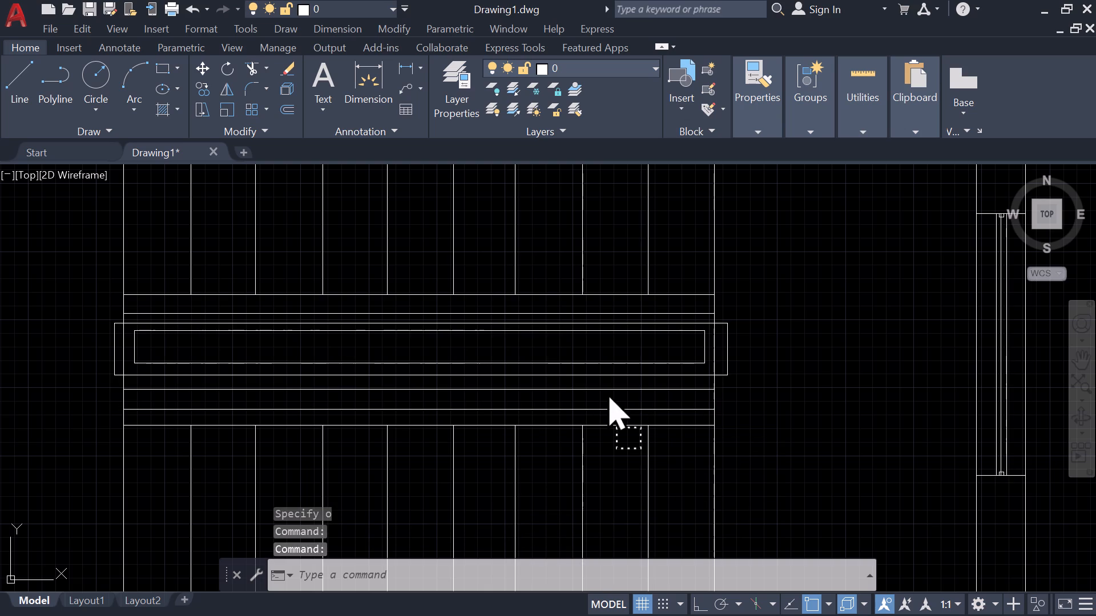
pyautogui.moveTo(607, 391); pyautogui.dragTo(606, 391)
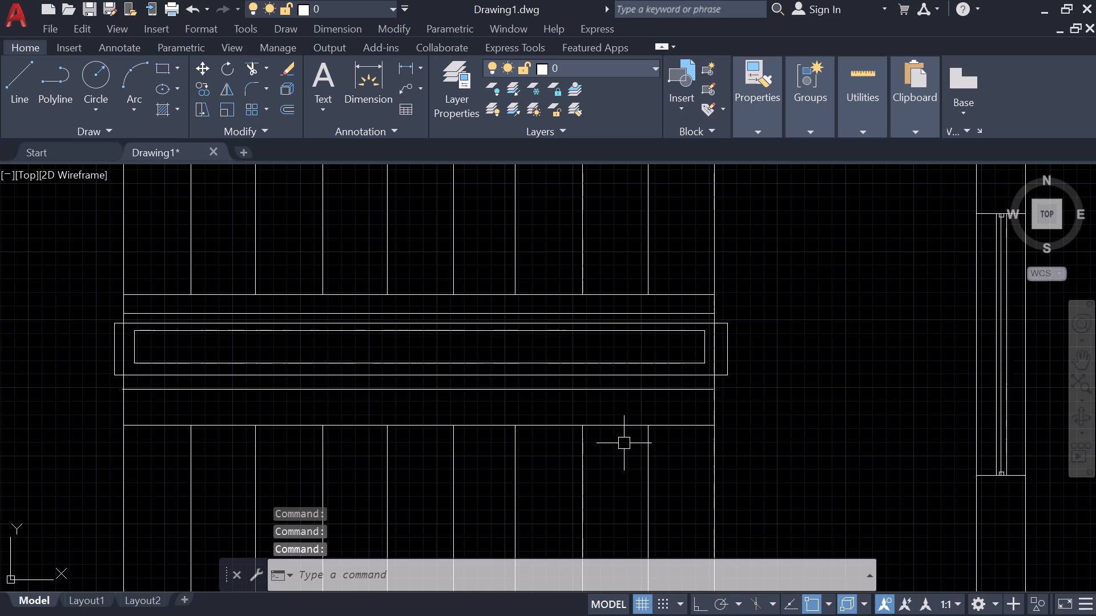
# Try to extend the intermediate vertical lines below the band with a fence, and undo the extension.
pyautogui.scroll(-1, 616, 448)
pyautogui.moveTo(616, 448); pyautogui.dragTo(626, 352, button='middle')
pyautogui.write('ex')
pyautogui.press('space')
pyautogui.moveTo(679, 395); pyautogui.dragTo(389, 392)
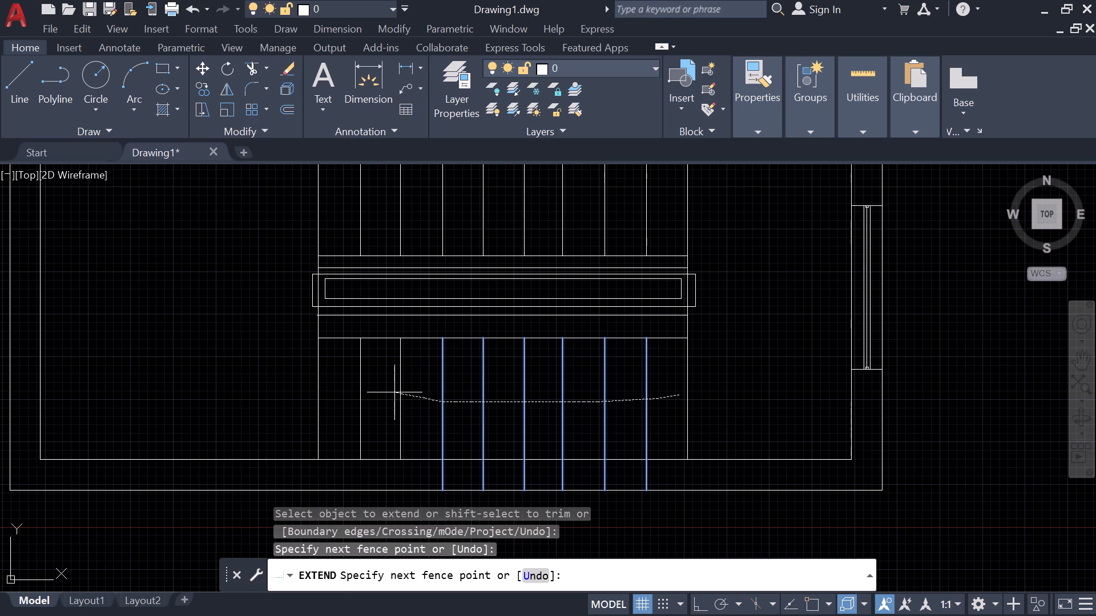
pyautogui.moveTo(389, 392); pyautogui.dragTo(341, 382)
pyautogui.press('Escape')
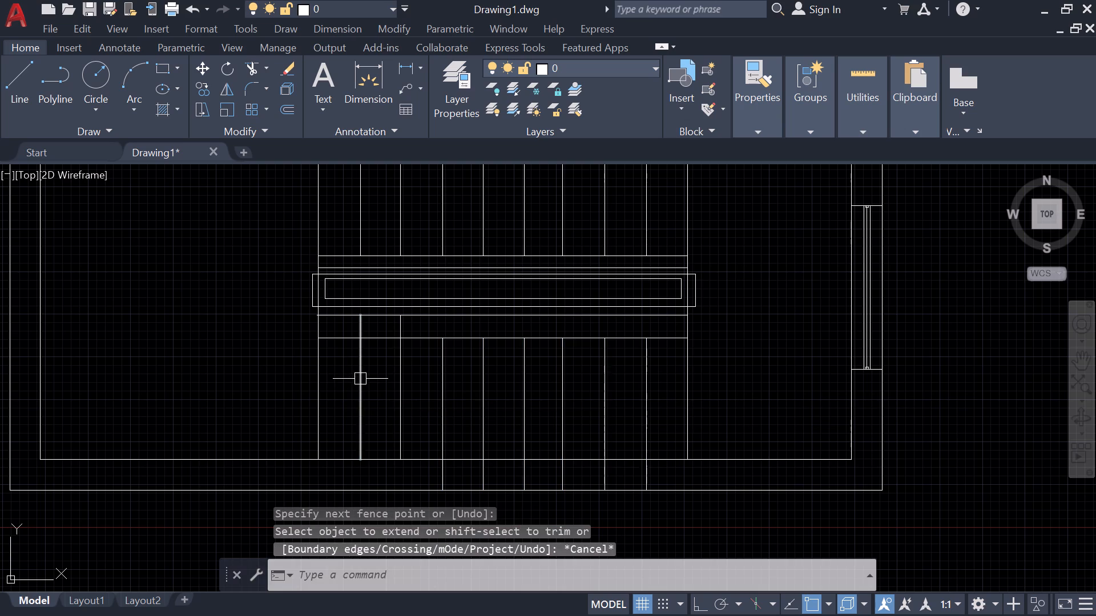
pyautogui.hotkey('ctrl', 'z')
# Extend the eight intermediate vertical lines below the band up to the horizontal line just beneath the outer rectangle.
pyautogui.write('ex')
pyautogui.press('space')
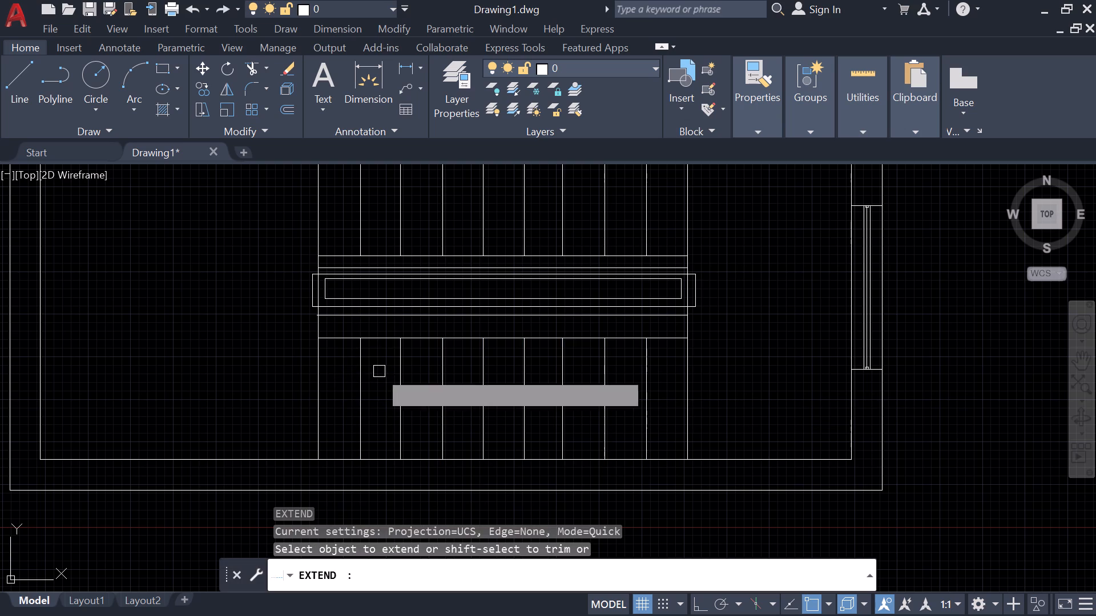
pyautogui.moveTo(343, 369); pyautogui.dragTo(486, 356)
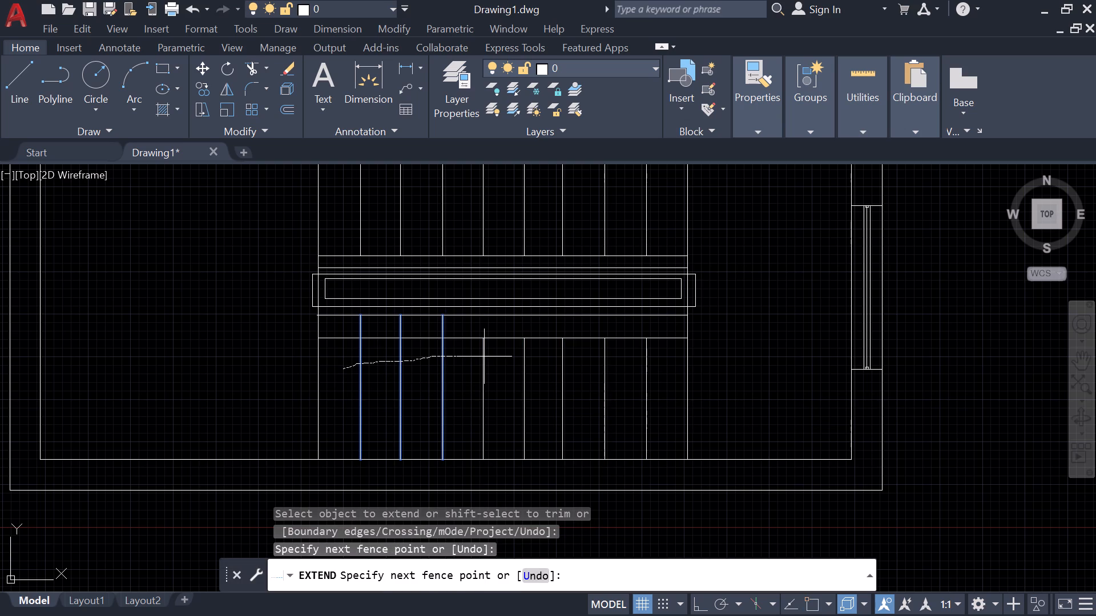
pyautogui.moveTo(486, 356); pyautogui.dragTo(661, 358)
pyautogui.press('Escape')
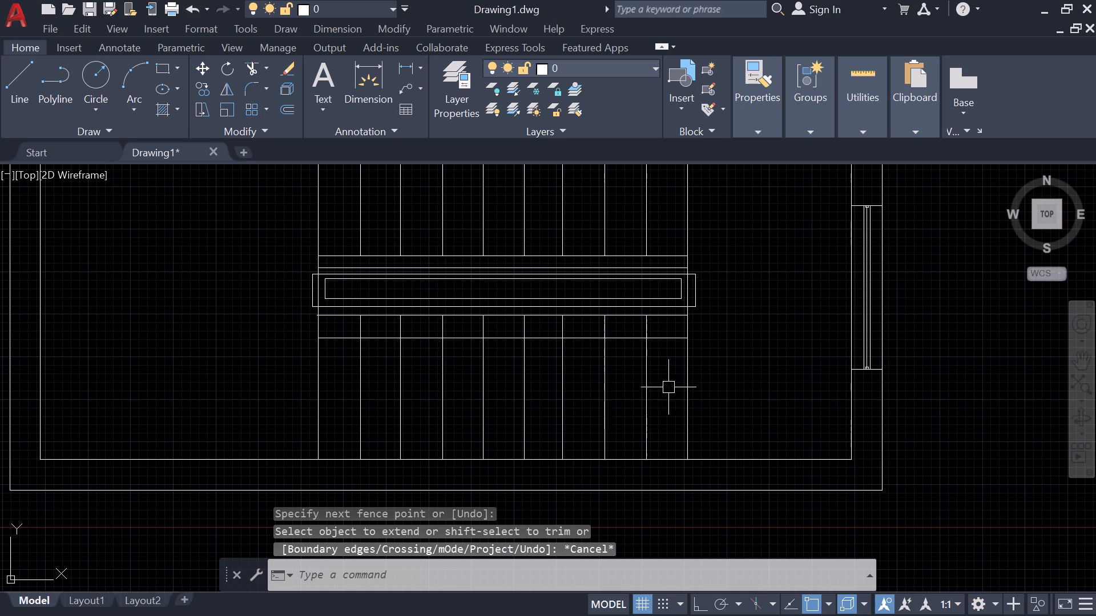
# Trim away every segment of the leftover horizontal line crossing the vertical lines below the central band.
pyautogui.press('r')
pyautogui.press('Escape')
pyautogui.press('t')
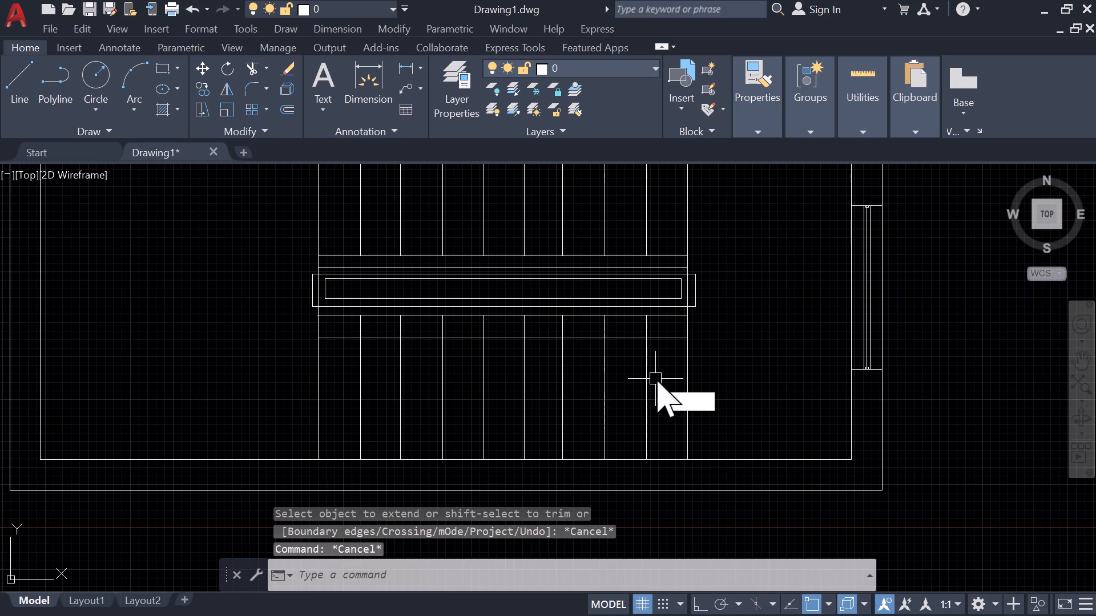
pyautogui.press('r')
pyautogui.press('space')
pyautogui.click(659, 338)
pyautogui.click(634, 338)
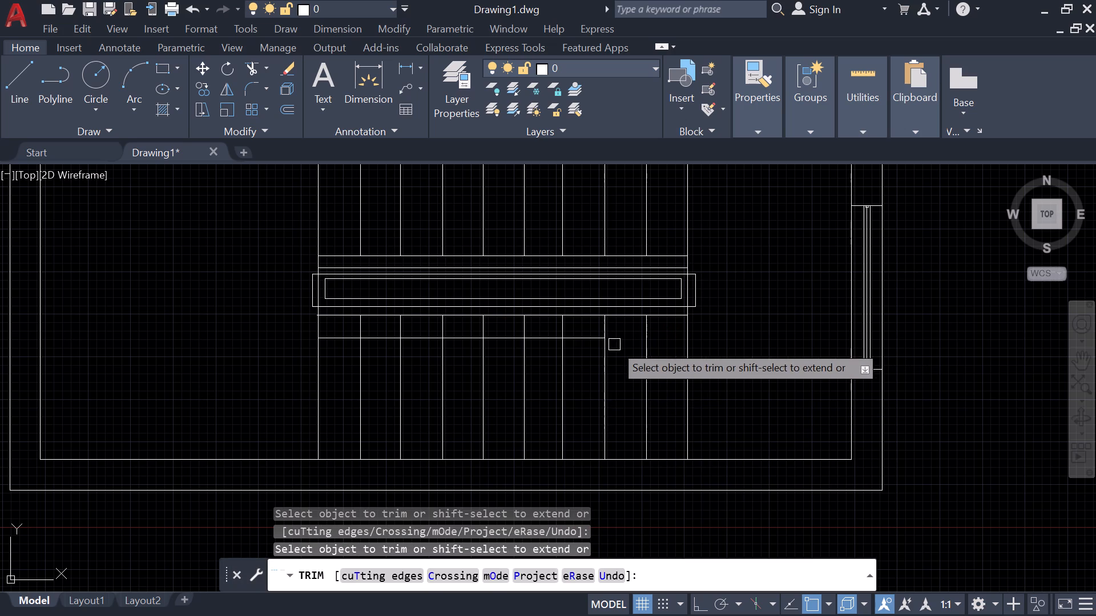
pyautogui.click(590, 341)
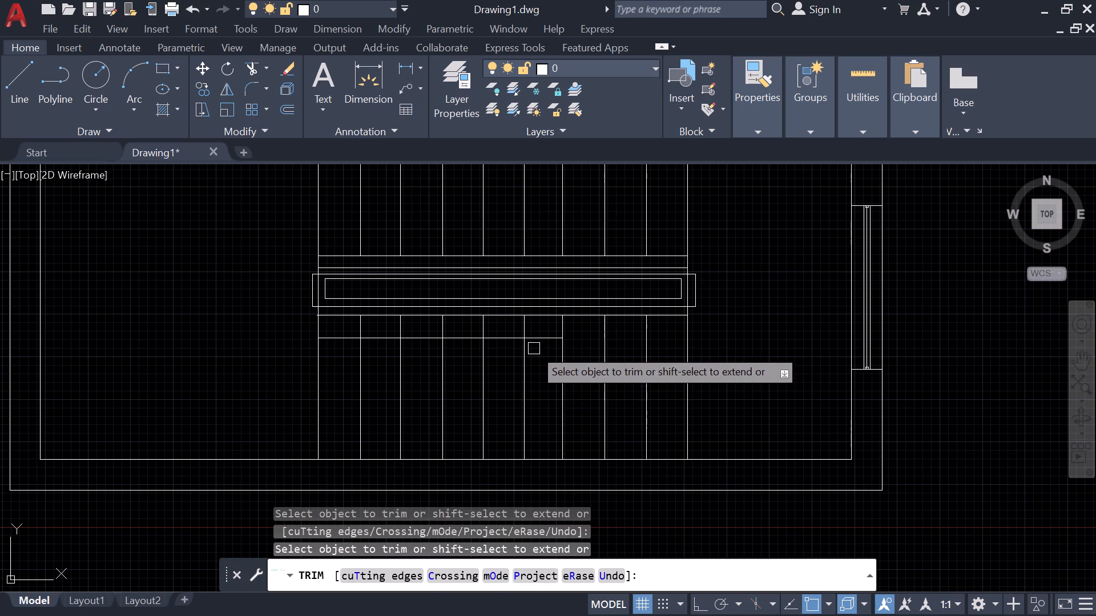
pyautogui.scroll(3, 541, 336)
pyautogui.moveTo(554, 375); pyautogui.dragTo(545, 300)
pyautogui.moveTo(400, 385); pyautogui.dragTo(428, 273)
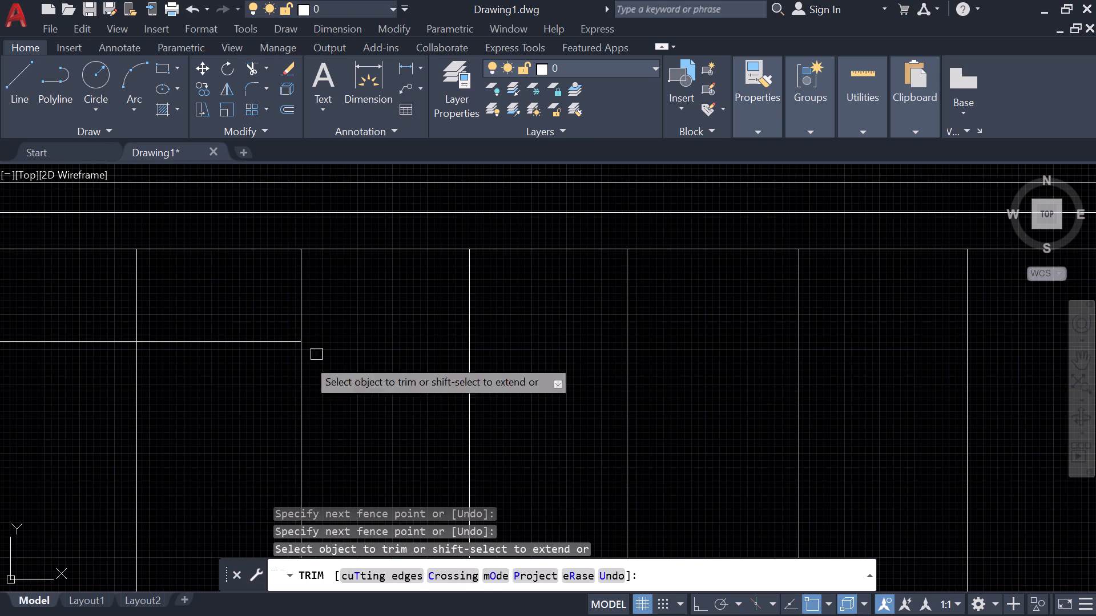
pyautogui.moveTo(194, 384); pyautogui.dragTo(245, 294)
pyautogui.scroll(-1, 187, 359)
pyautogui.moveTo(190, 359); pyautogui.dragTo(579, 275, button='middle')
pyautogui.moveTo(494, 308); pyautogui.dragTo(489, 224)
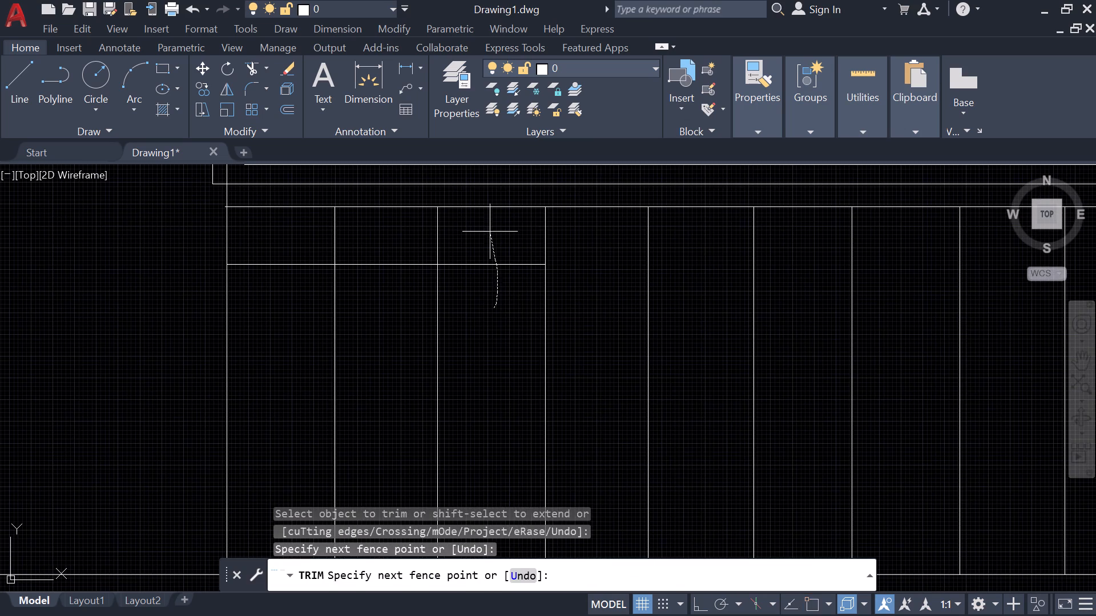
pyautogui.moveTo(489, 224); pyautogui.dragTo(487, 222)
pyautogui.moveTo(332, 297); pyautogui.dragTo(365, 279)
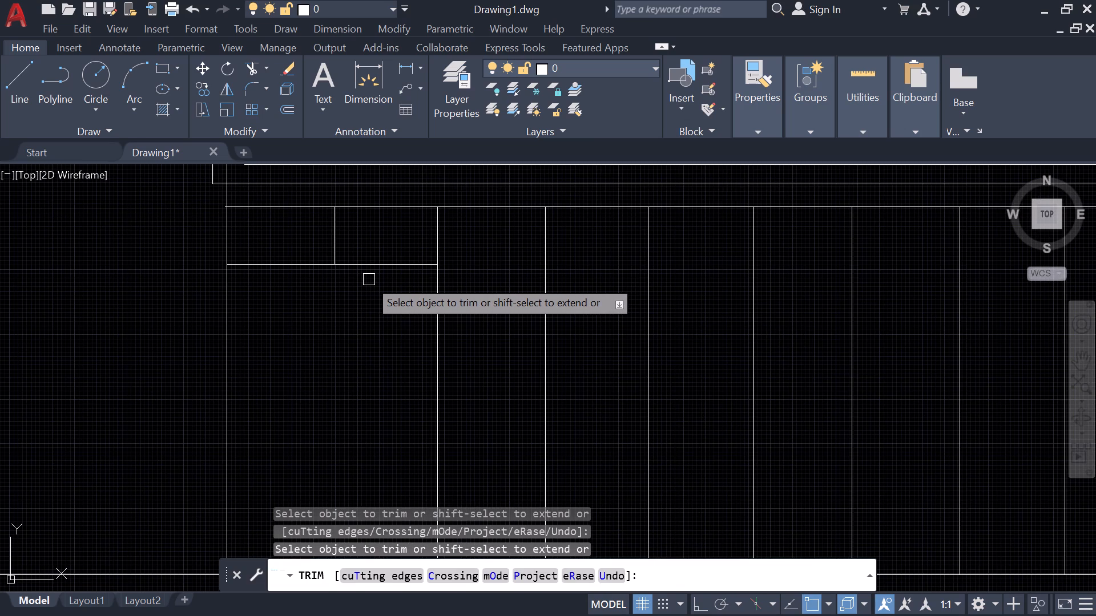
pyautogui.hotkey('ctrl', 'z')
pyautogui.moveTo(394, 295); pyautogui.dragTo(377, 268)
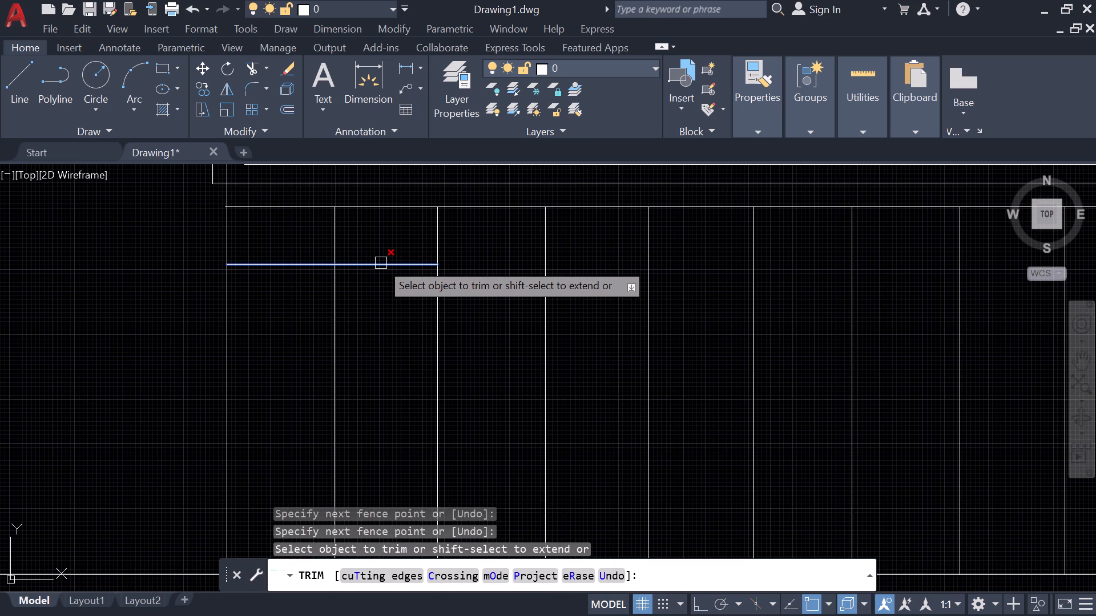
pyautogui.moveTo(381, 261); pyautogui.dragTo(395, 295)
pyautogui.click(275, 262)
pyautogui.scroll(-3, 285, 266)
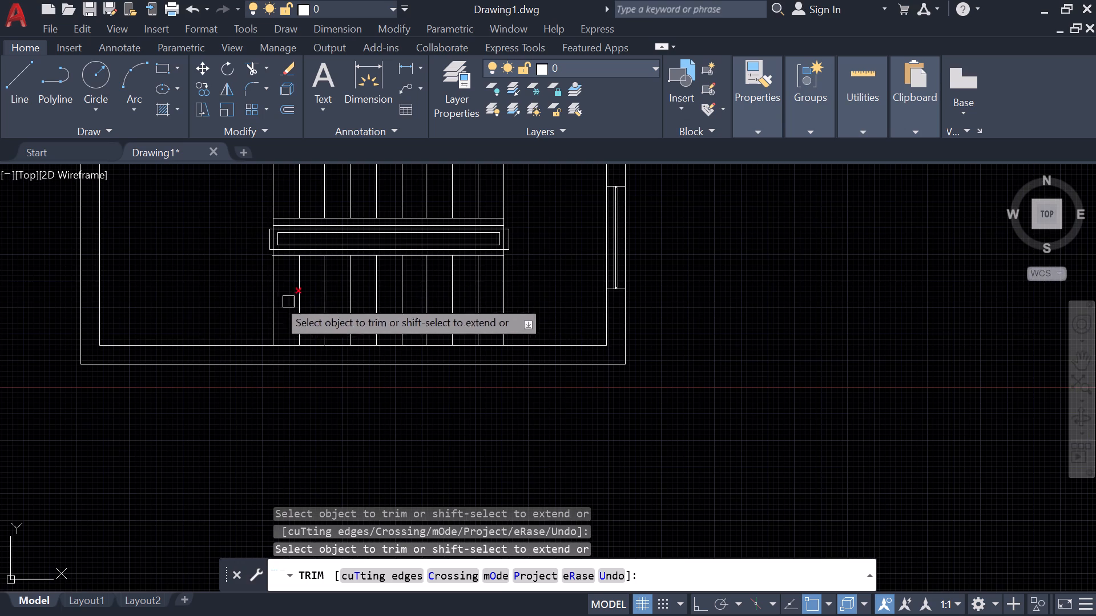
pyautogui.press('Escape')
# Erase the horizontal line directly above the outer rectangle of the central band.
pyautogui.moveTo(186, 271); pyautogui.dragTo(256, 318, button='middle')
pyautogui.moveTo(271, 347); pyautogui.dragTo(275, 367, button='middle')
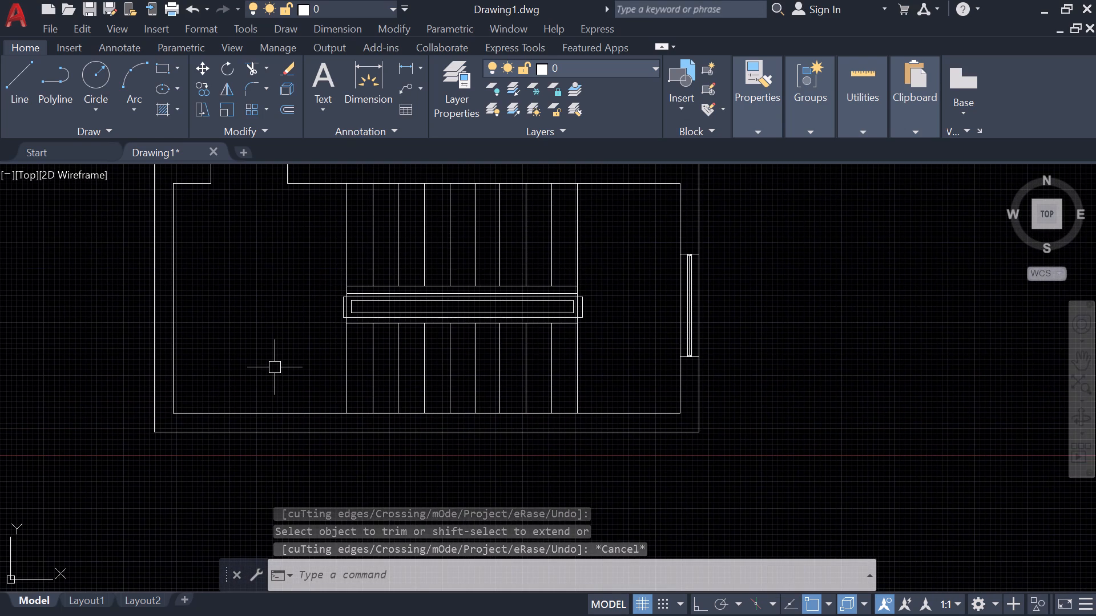
pyautogui.scroll(2, 410, 315)
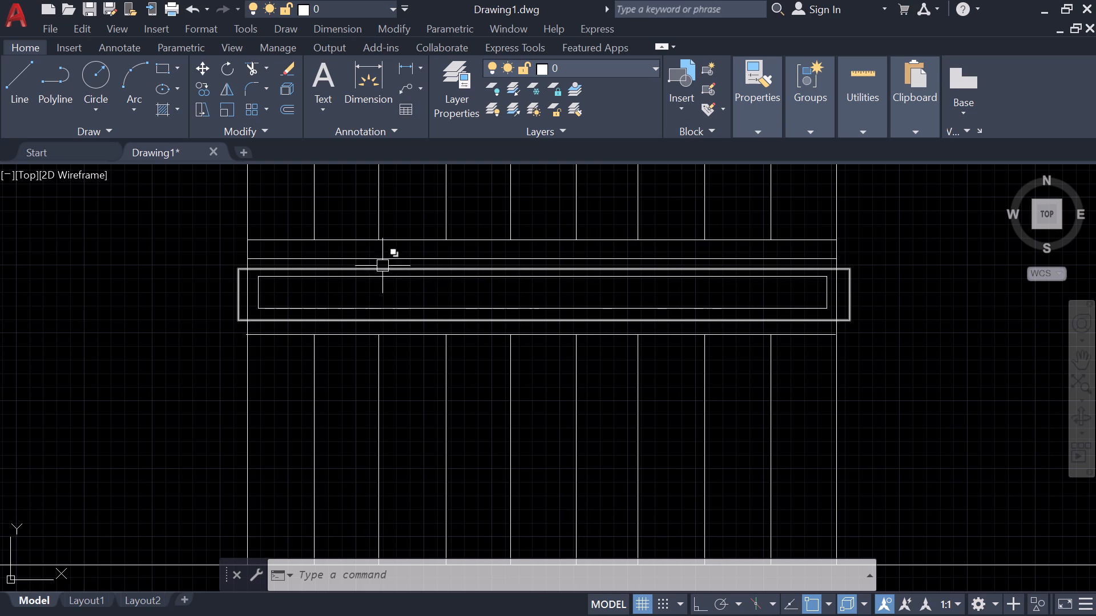
pyautogui.click(387, 271)
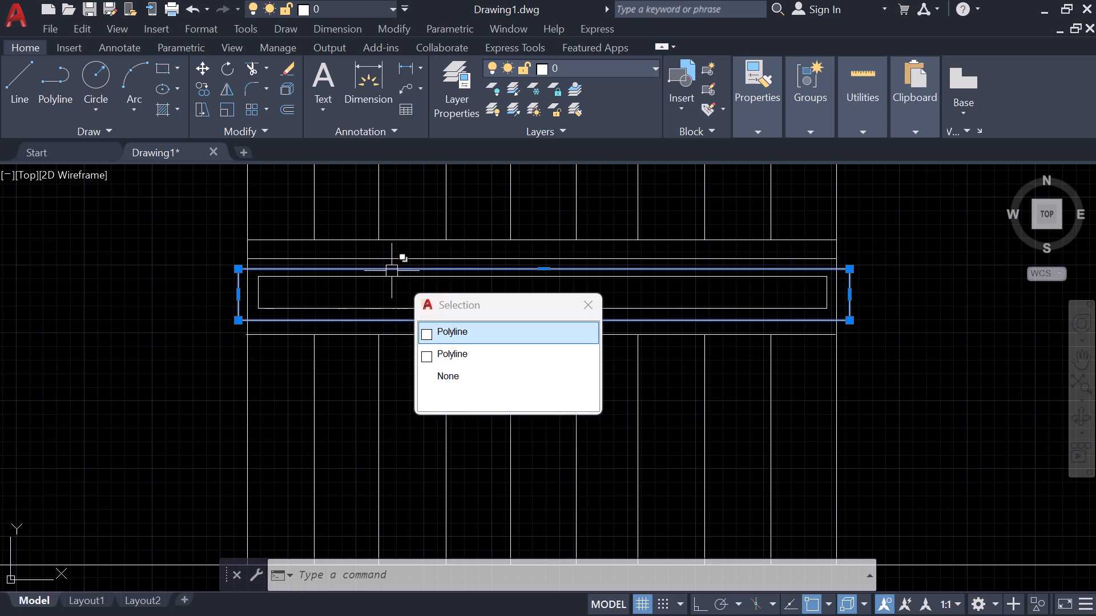
pyautogui.click(392, 271)
pyautogui.press('Escape')
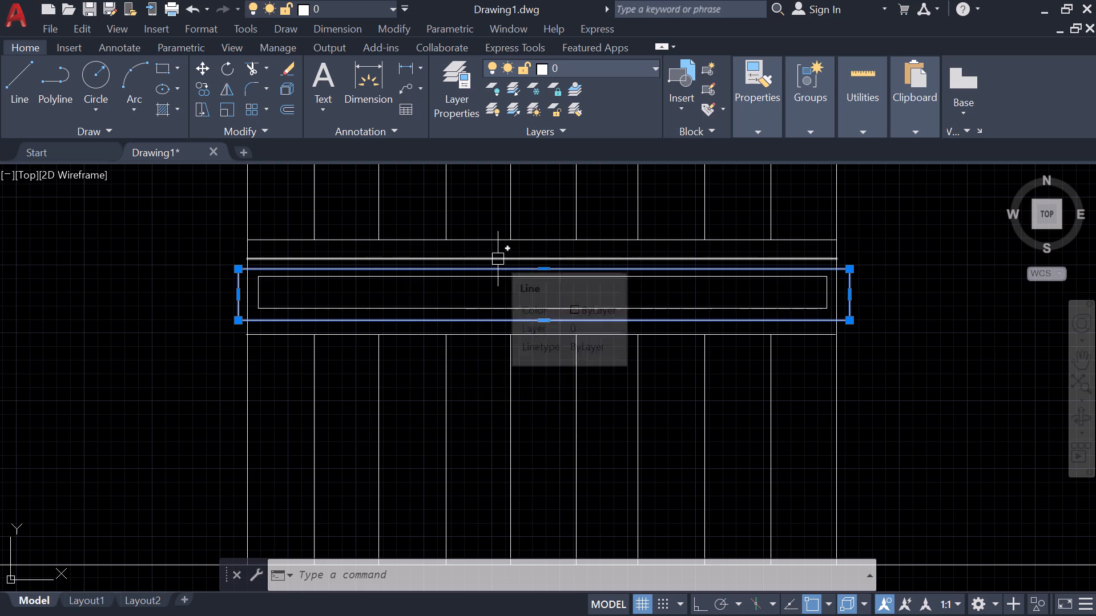
pyautogui.click(543, 259)
pyautogui.press('Escape')
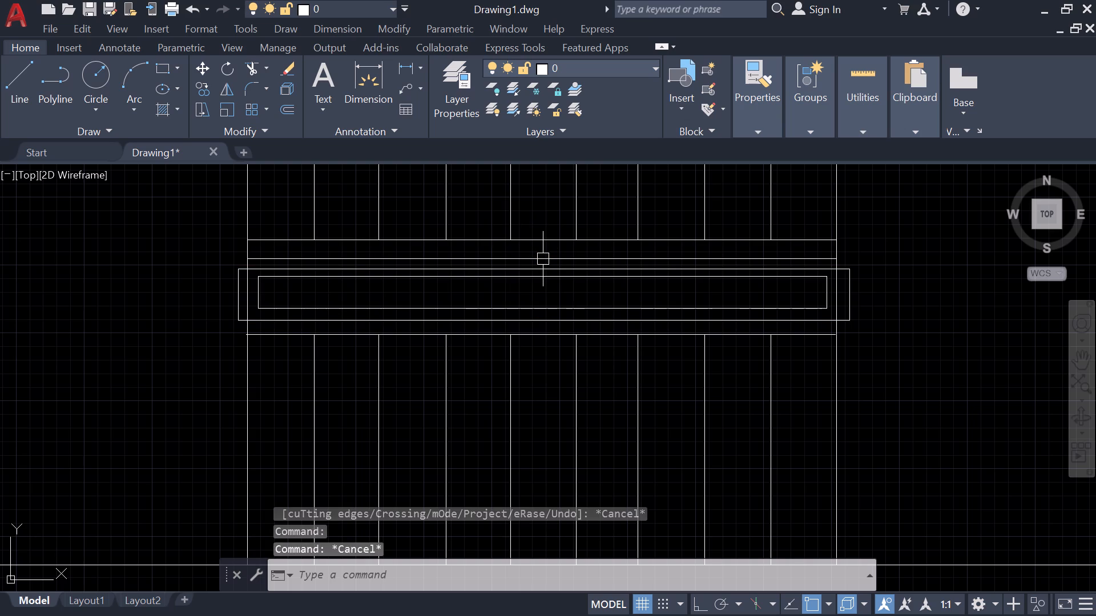
pyautogui.click(543, 259)
pyautogui.write('e')
pyautogui.press('space')
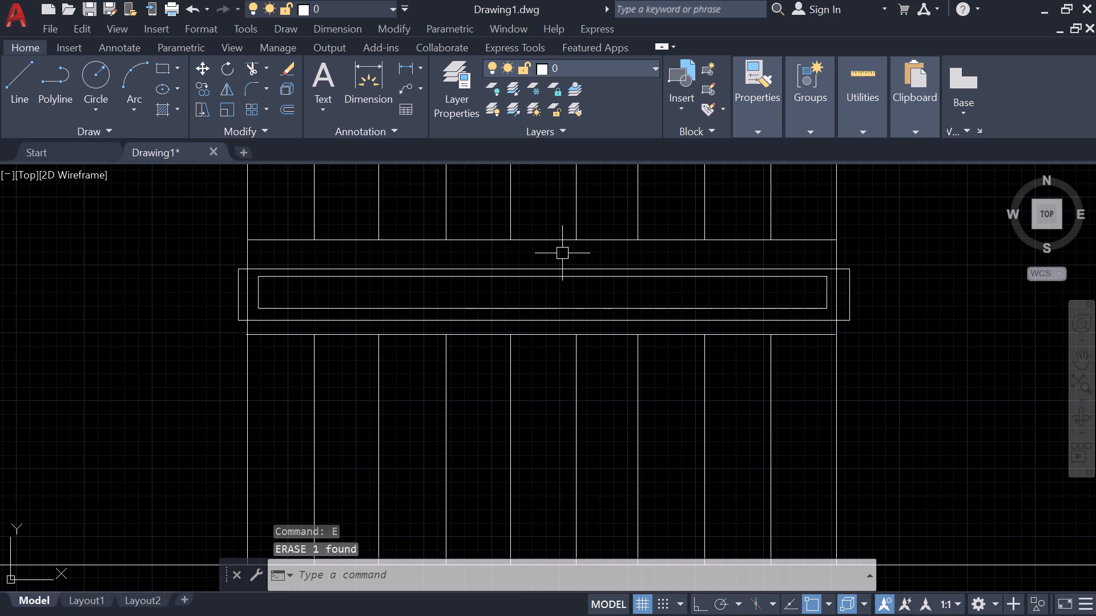
# Move the horizontal line at the lower ends of the upper vertical lines down toward the outer rectangle.
pyautogui.moveTo(569, 245); pyautogui.dragTo(569, 259)
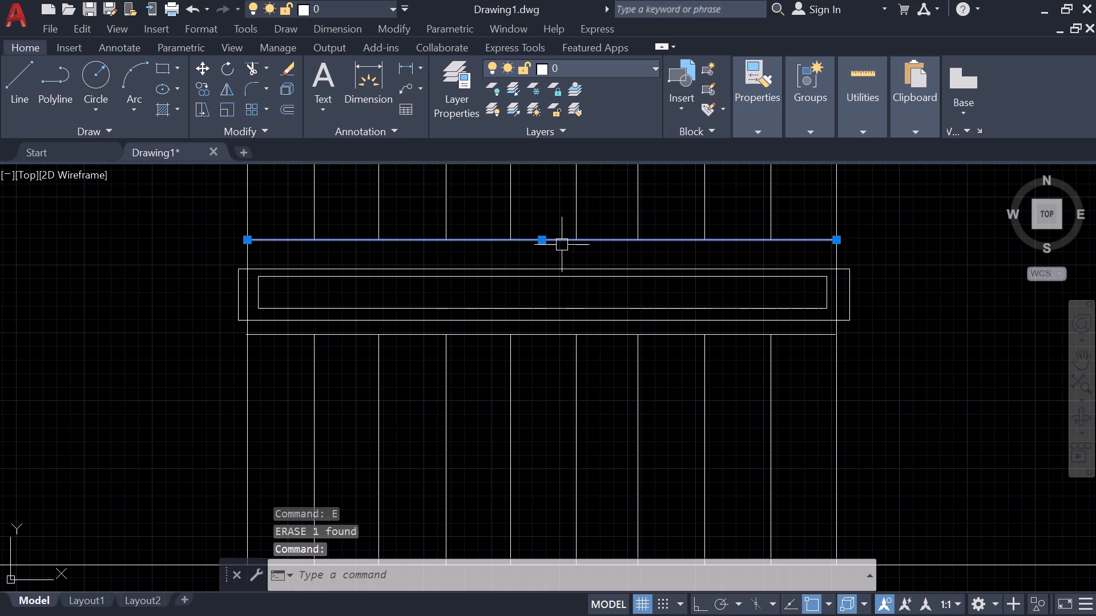
pyautogui.moveTo(563, 242); pyautogui.dragTo(569, 253)
pyautogui.press('Escape')
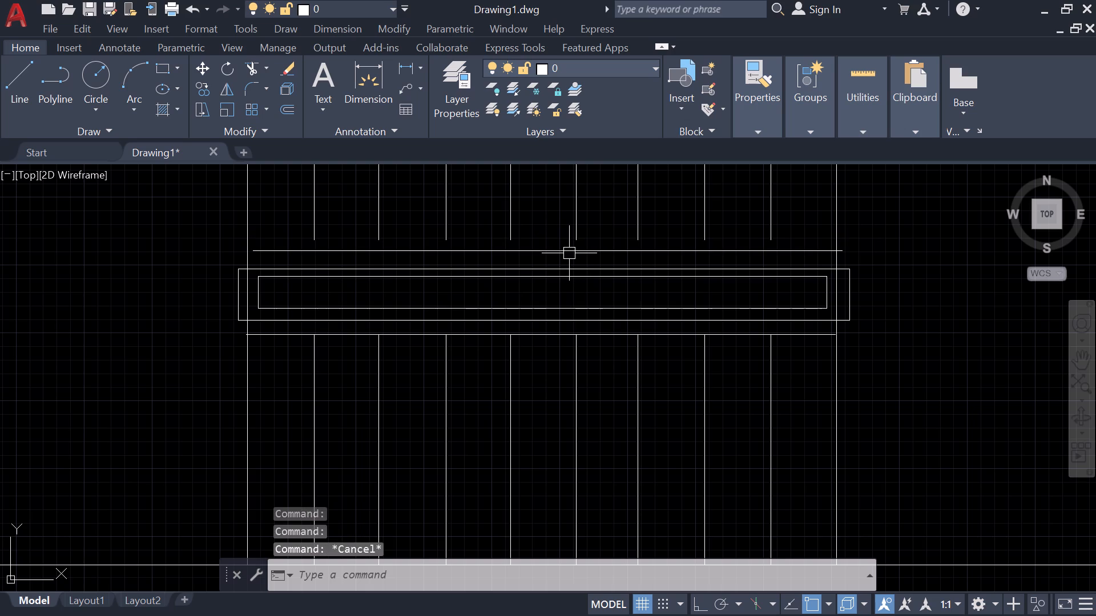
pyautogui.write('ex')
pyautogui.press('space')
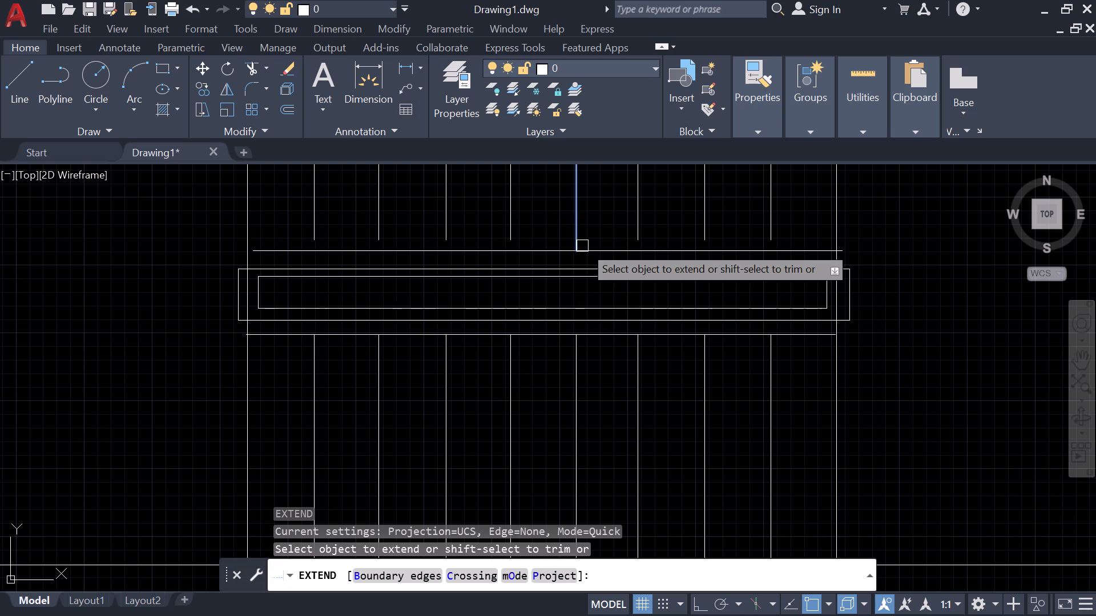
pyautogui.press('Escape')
# Shift the lowered horizontal line slightly left so its ends sit closer to the two outermost vertical lines.
pyautogui.click(702, 254)
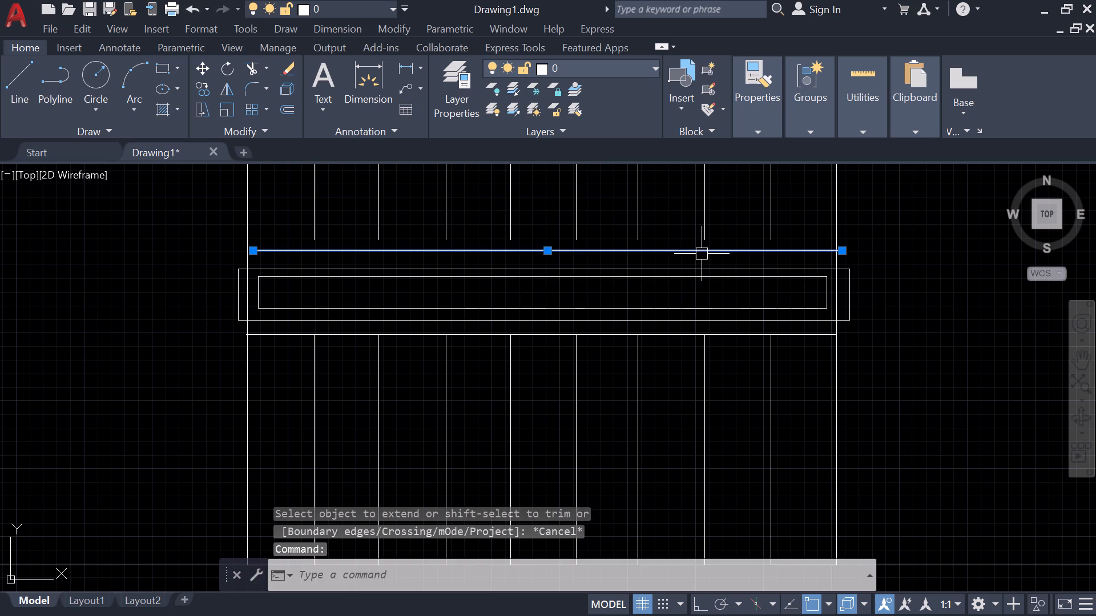
pyautogui.click(698, 253)
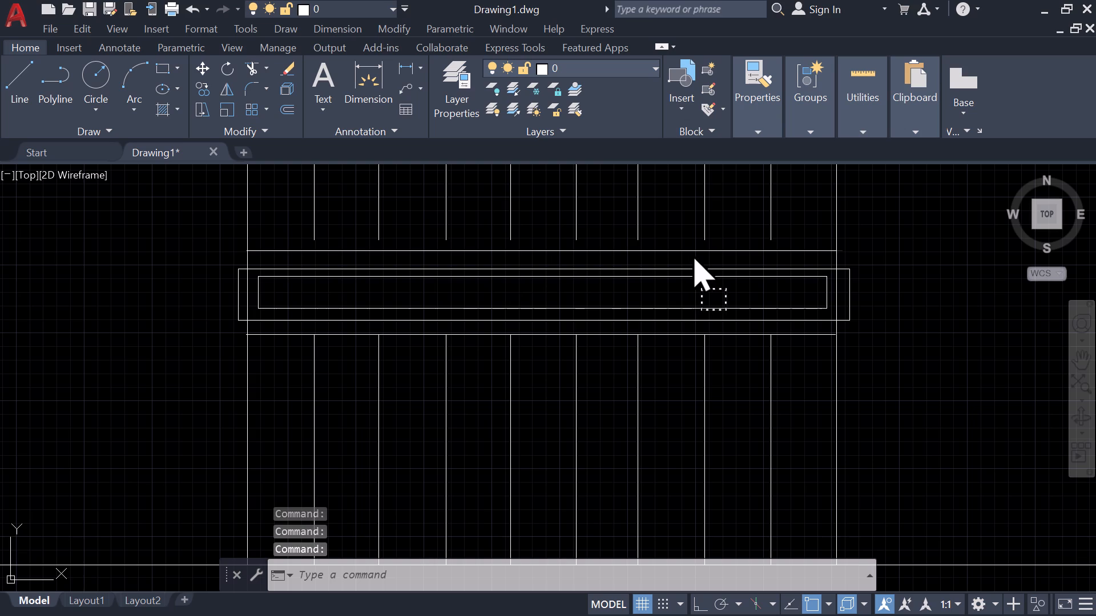
pyautogui.press('Escape')
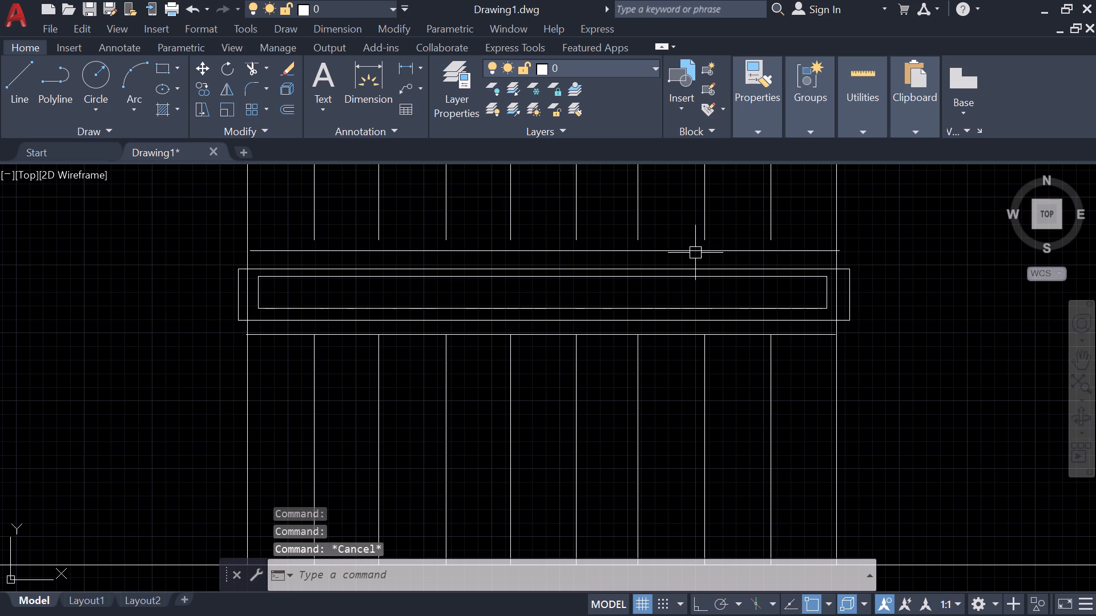
# Extend the eight intermediate vertical lines above the band down to the lowered horizontal line with a fence.
pyautogui.write('ex')
pyautogui.press('space')
pyautogui.moveTo(792, 192); pyautogui.dragTo(731, 204)
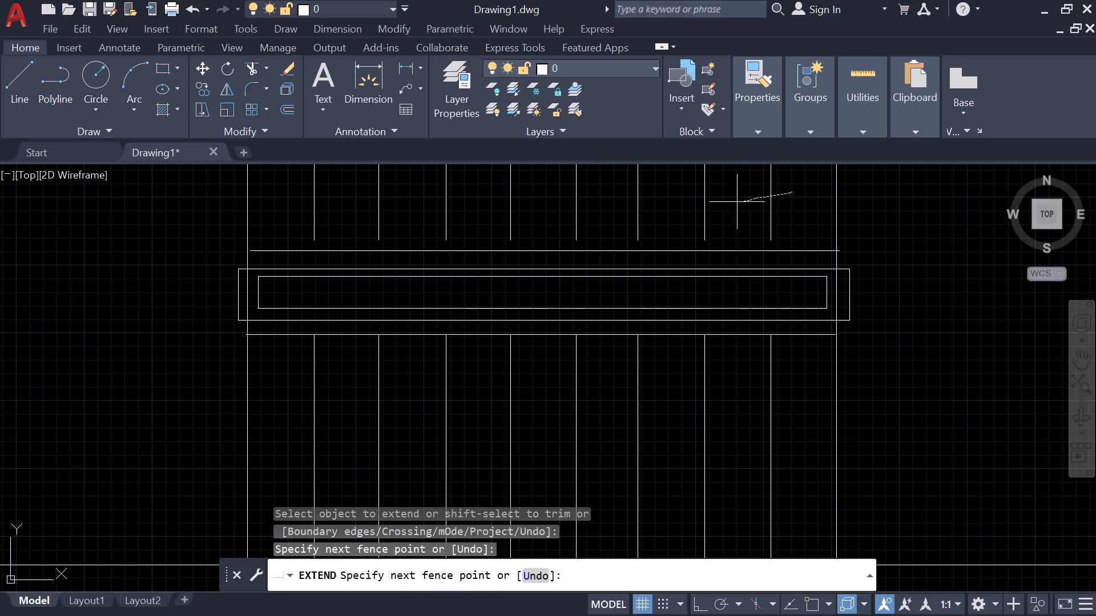
pyautogui.moveTo(731, 204); pyautogui.dragTo(295, 224)
pyautogui.scroll(-1, 503, 229)
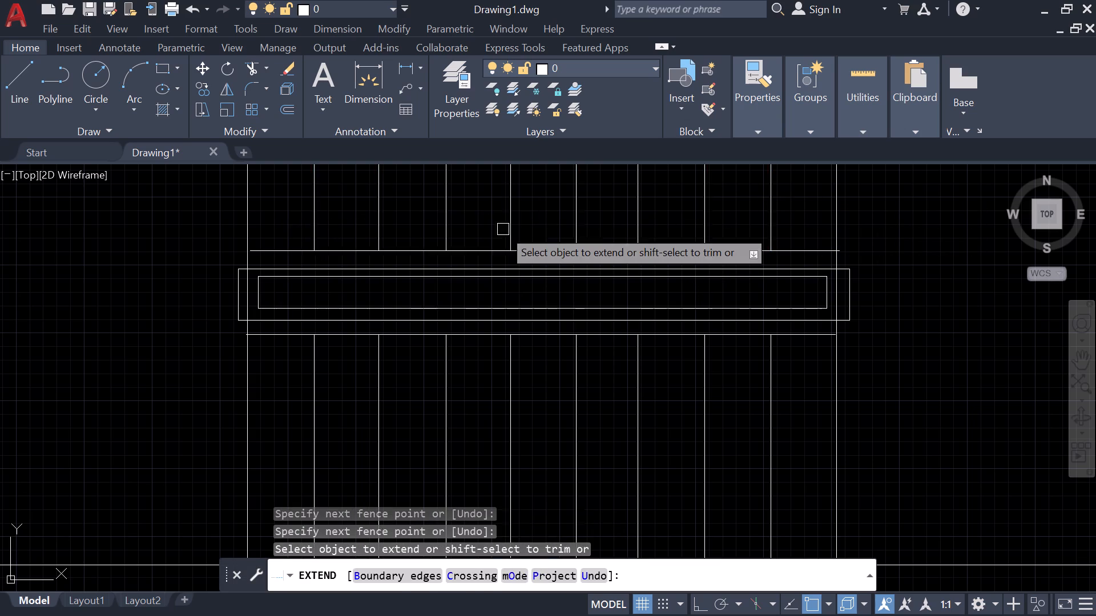
pyautogui.scroll(-1, 503, 229)
pyautogui.press('Escape')
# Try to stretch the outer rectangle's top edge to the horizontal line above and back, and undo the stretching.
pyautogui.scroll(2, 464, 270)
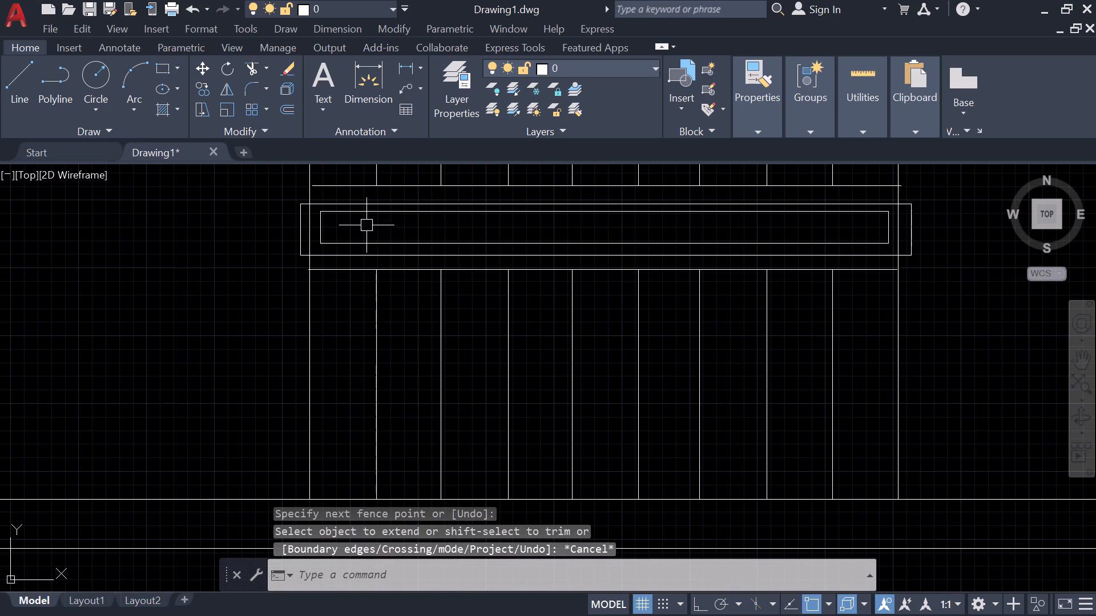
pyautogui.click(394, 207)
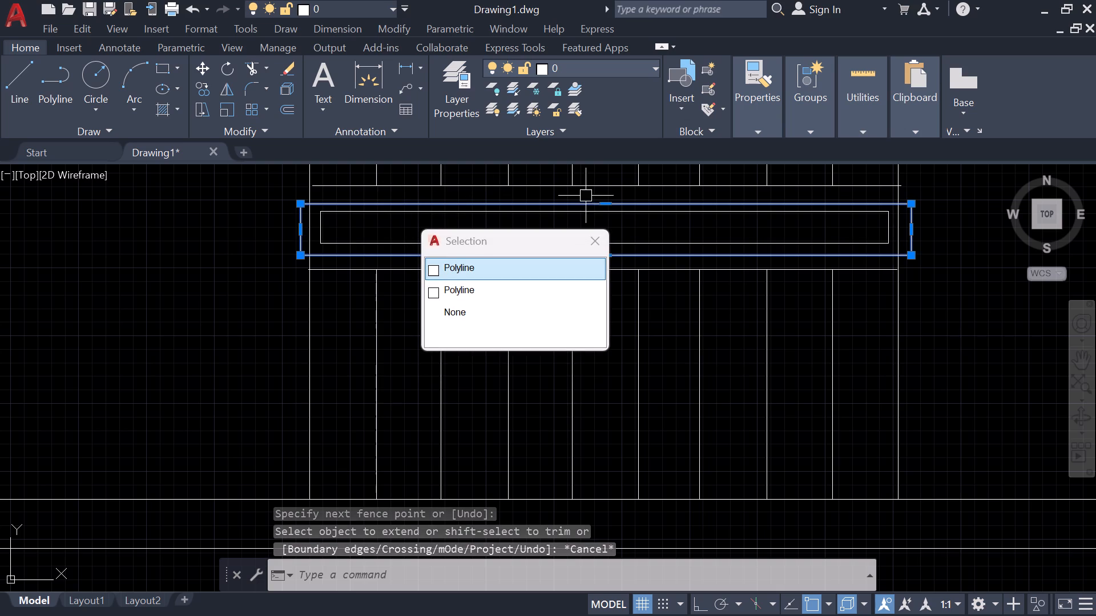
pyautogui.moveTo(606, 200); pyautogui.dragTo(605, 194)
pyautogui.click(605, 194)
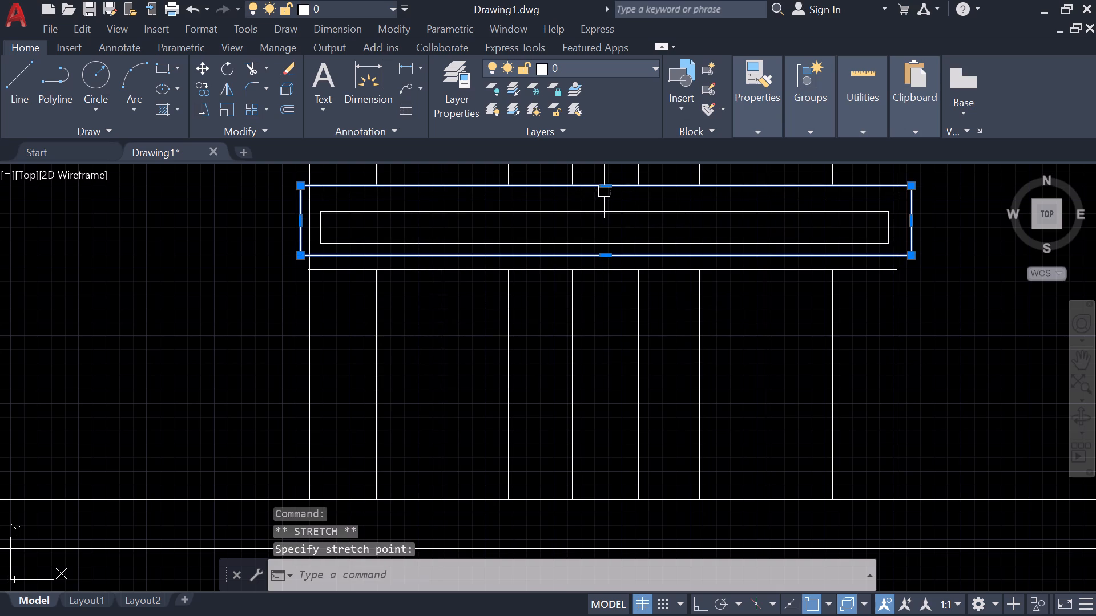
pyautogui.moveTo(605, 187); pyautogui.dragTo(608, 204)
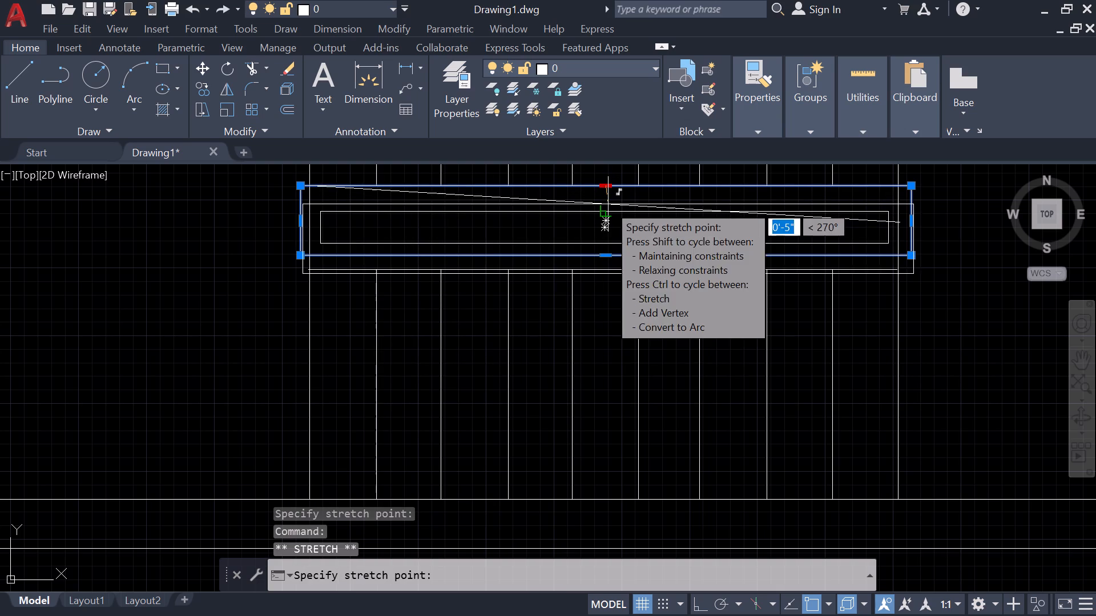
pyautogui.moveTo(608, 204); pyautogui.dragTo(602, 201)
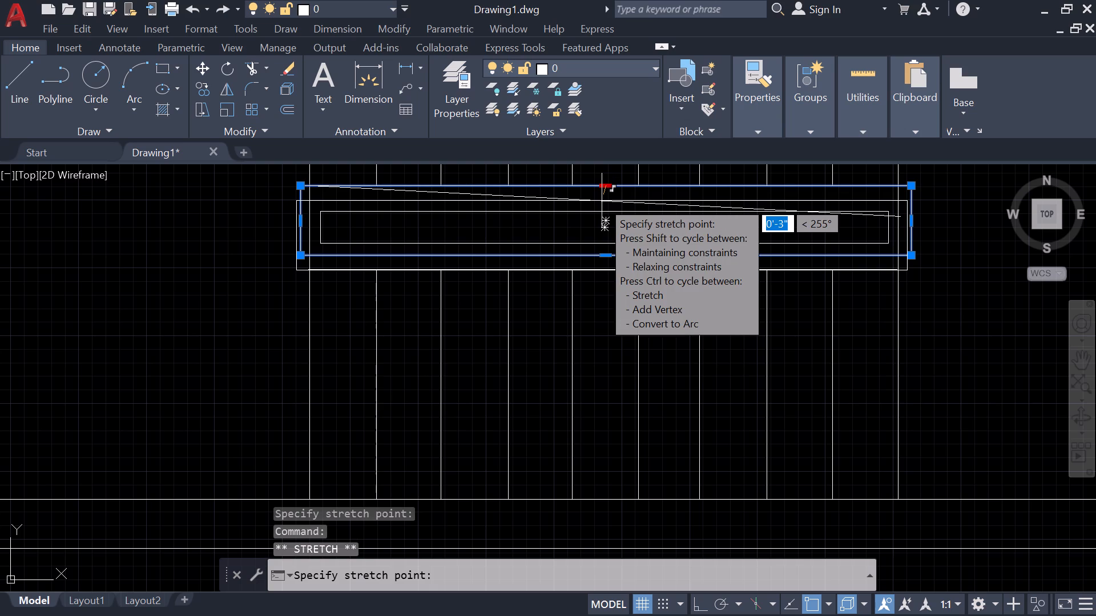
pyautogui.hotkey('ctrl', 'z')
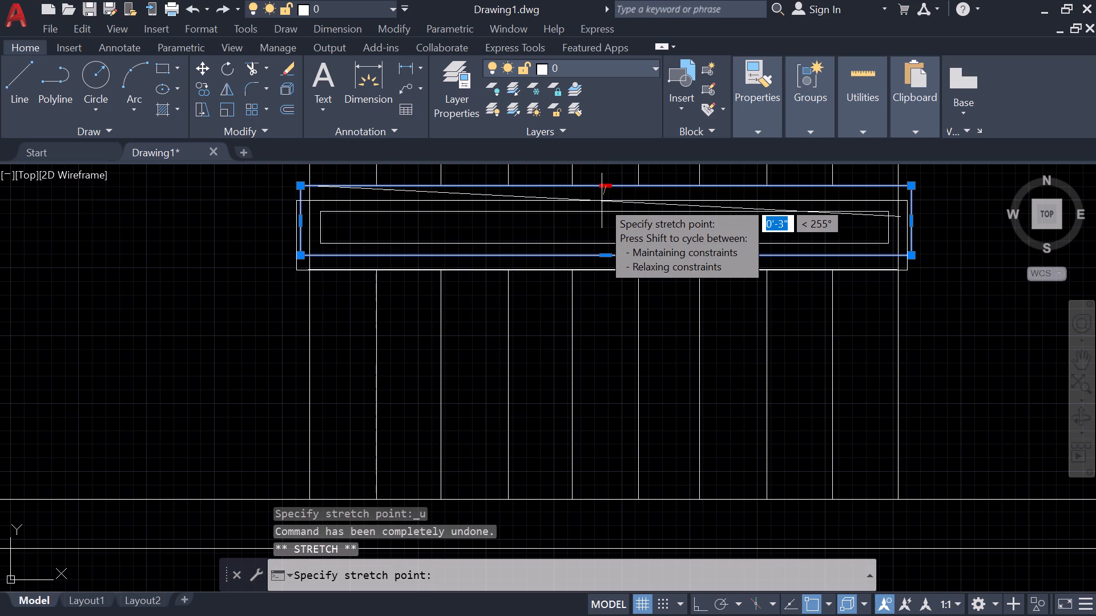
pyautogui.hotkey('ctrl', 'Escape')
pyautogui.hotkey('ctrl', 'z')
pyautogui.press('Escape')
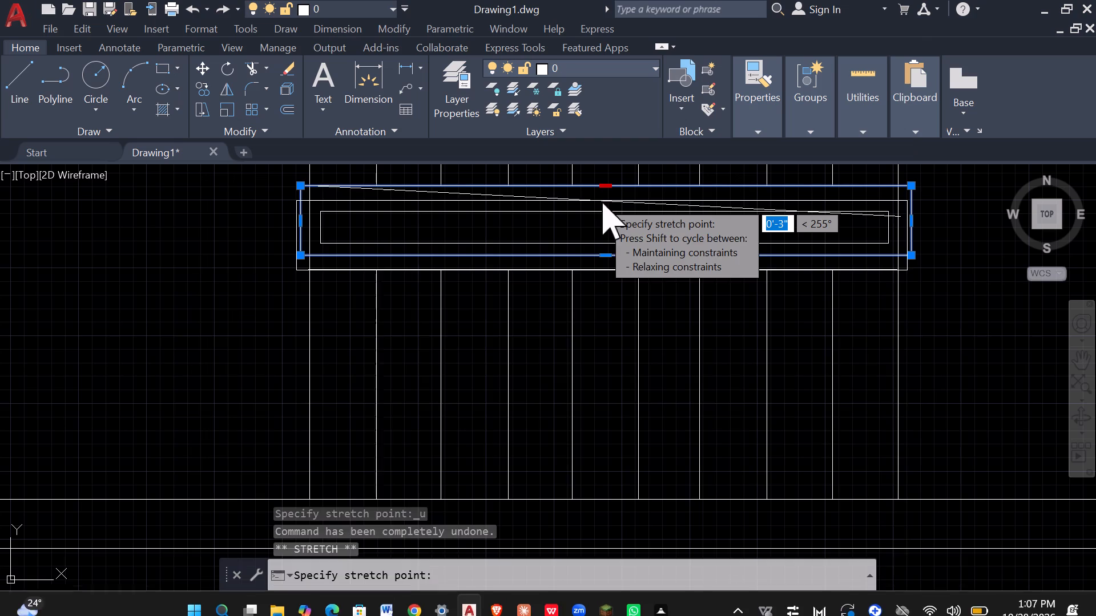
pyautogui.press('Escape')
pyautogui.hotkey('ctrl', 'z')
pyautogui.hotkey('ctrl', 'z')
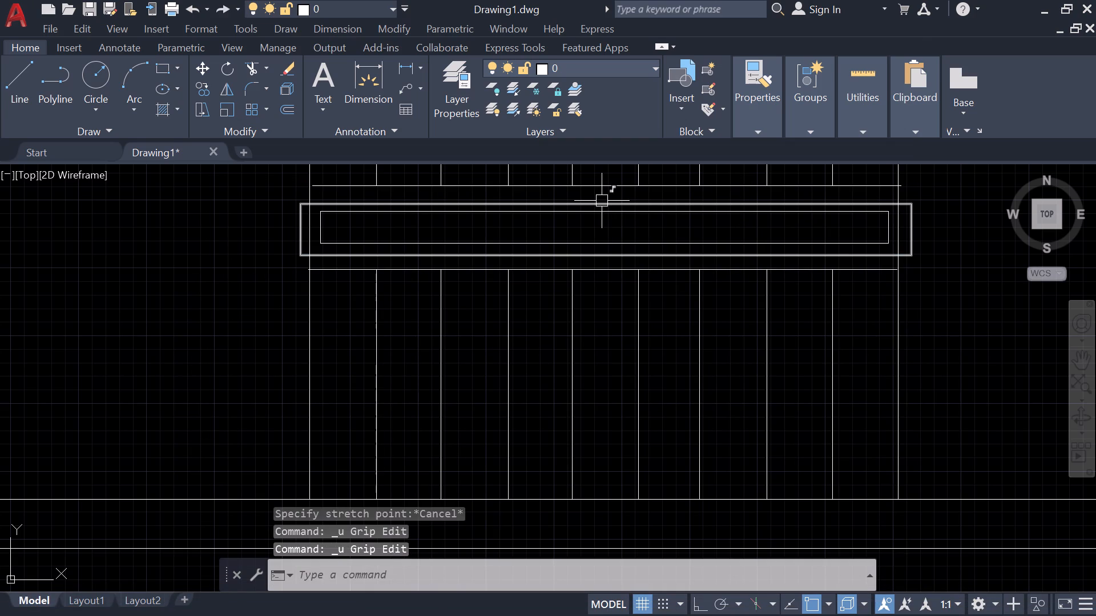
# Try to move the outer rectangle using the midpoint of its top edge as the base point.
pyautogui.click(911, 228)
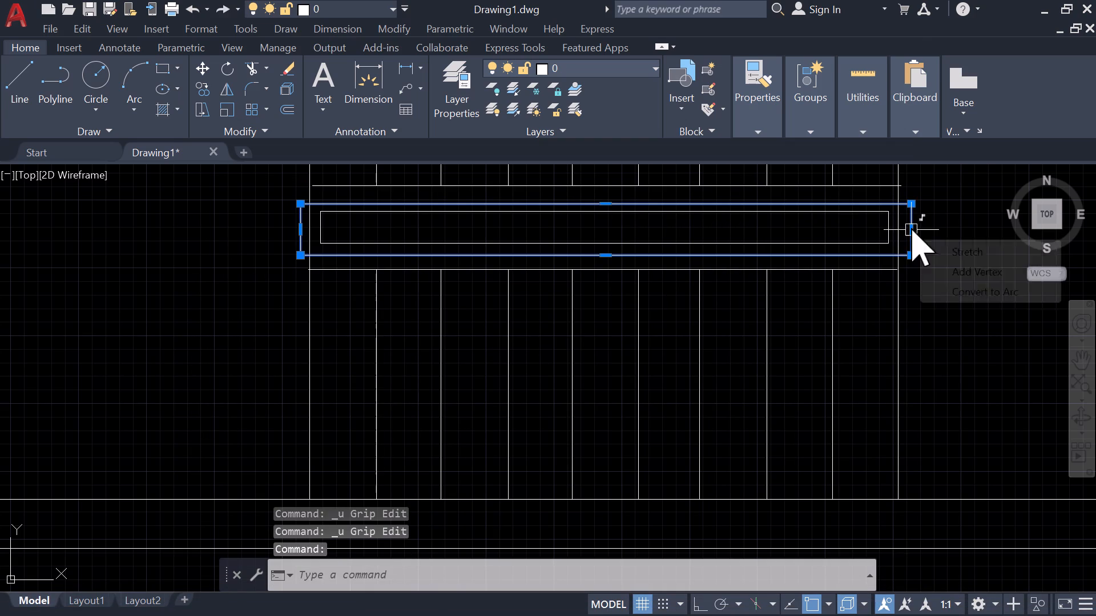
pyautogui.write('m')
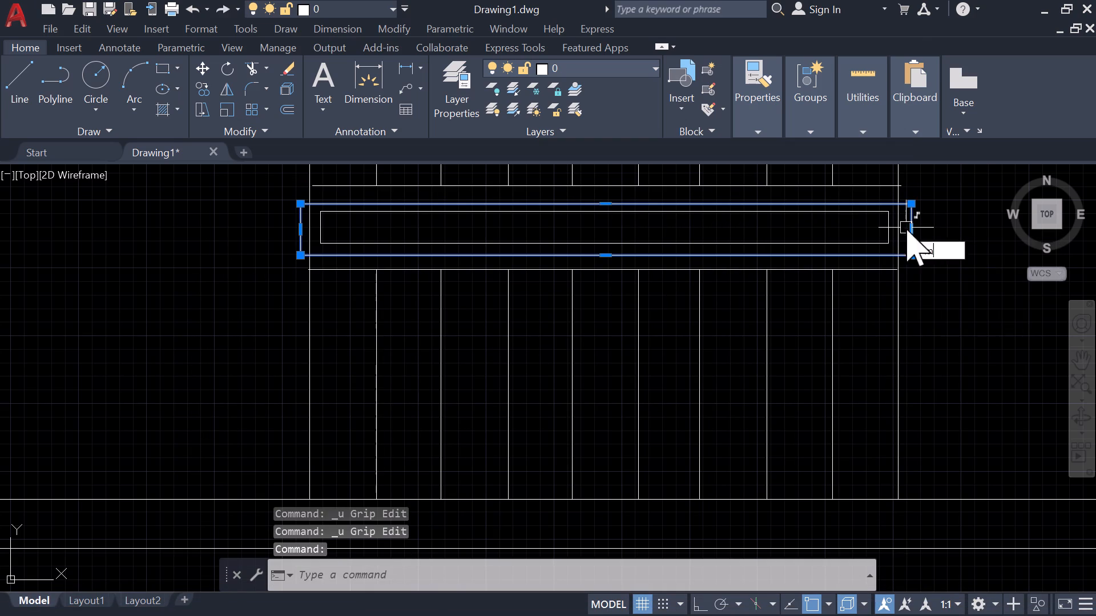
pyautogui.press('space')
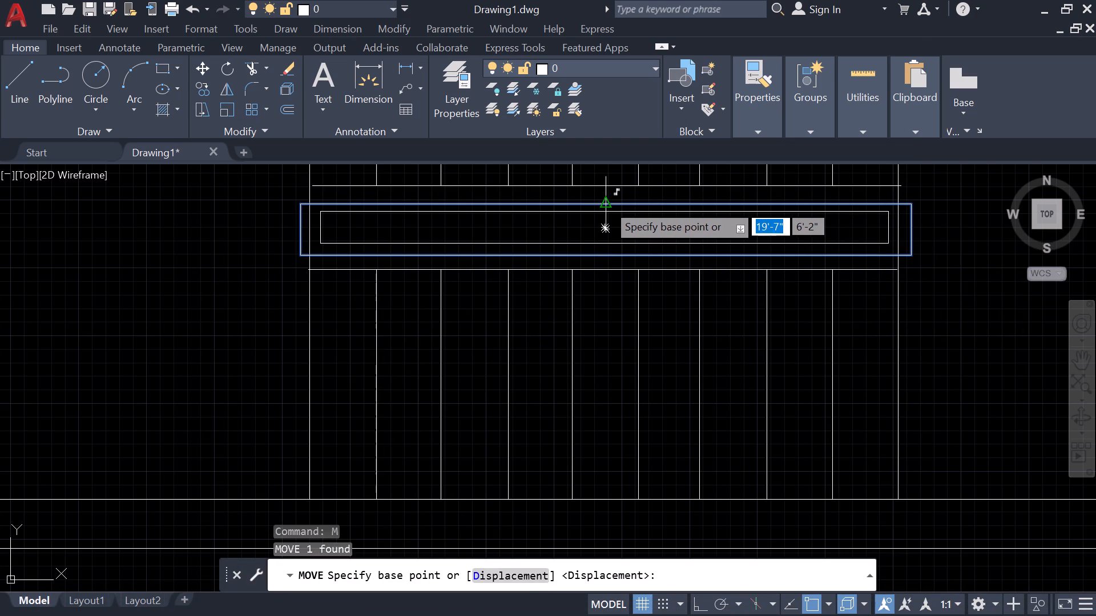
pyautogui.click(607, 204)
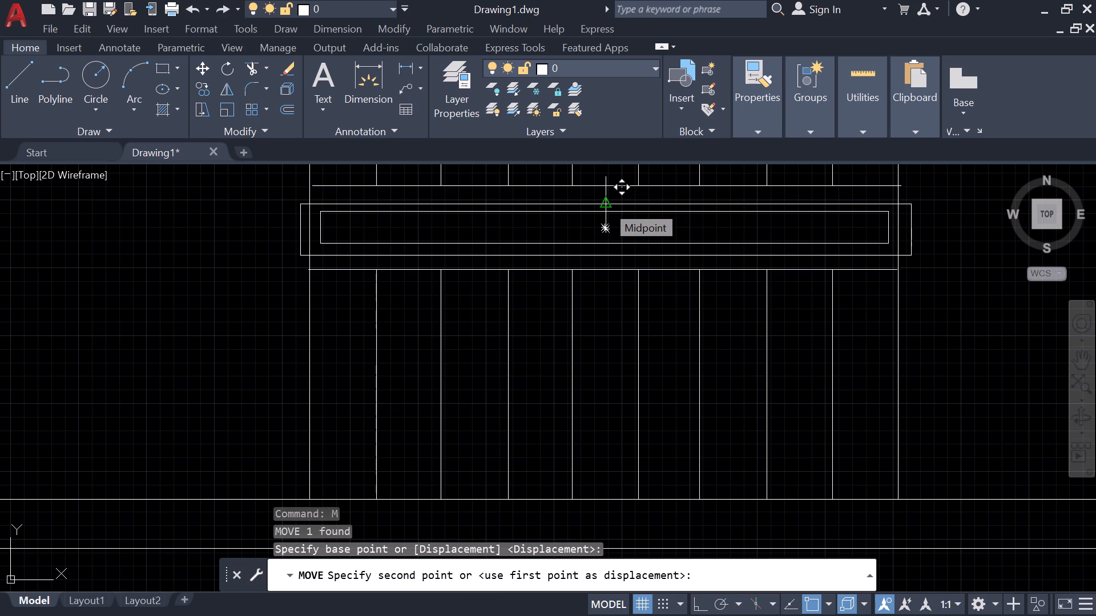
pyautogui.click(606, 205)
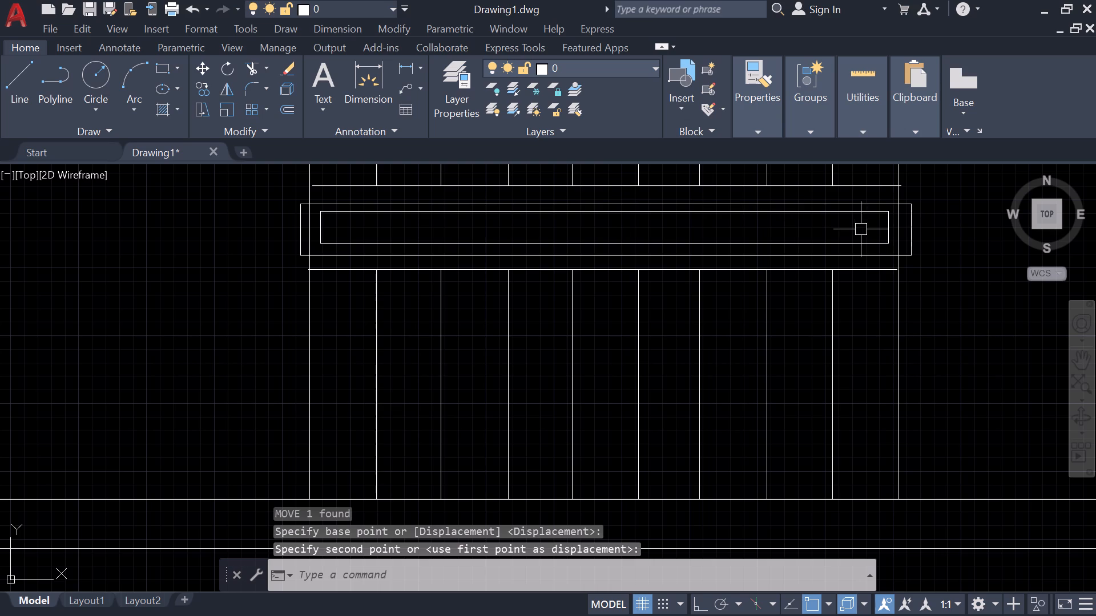
# Stretch the outer rectangle's top edge upward so it sits just below the horizontal line above the band.
pyautogui.click(833, 204)
pyautogui.moveTo(610, 203); pyautogui.dragTo(610, 189)
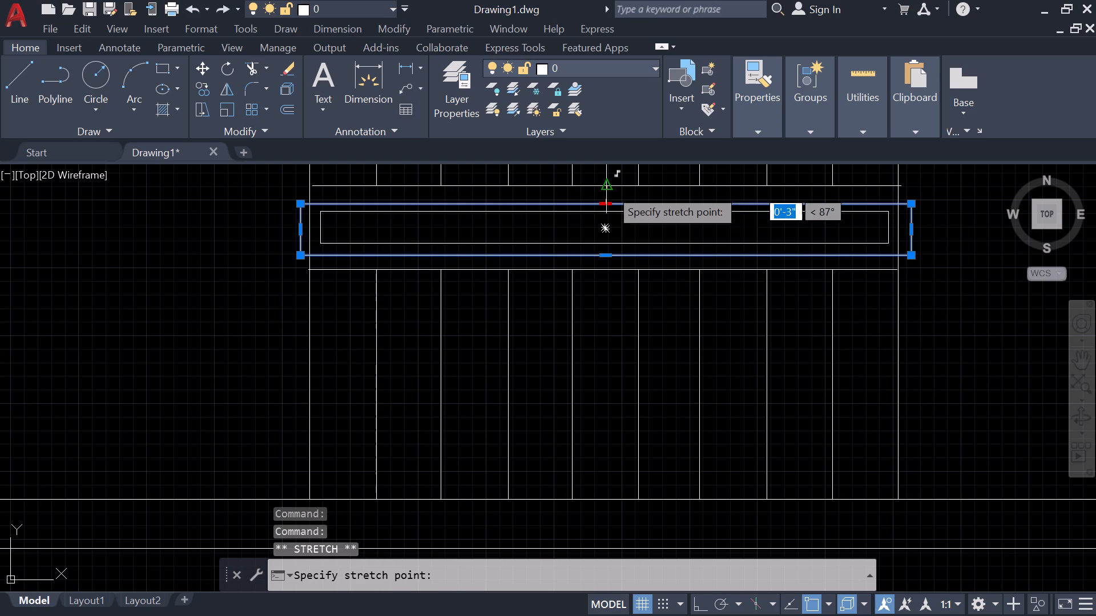
pyautogui.moveTo(610, 189); pyautogui.dragTo(598, 199)
pyautogui.scroll(1, 598, 199)
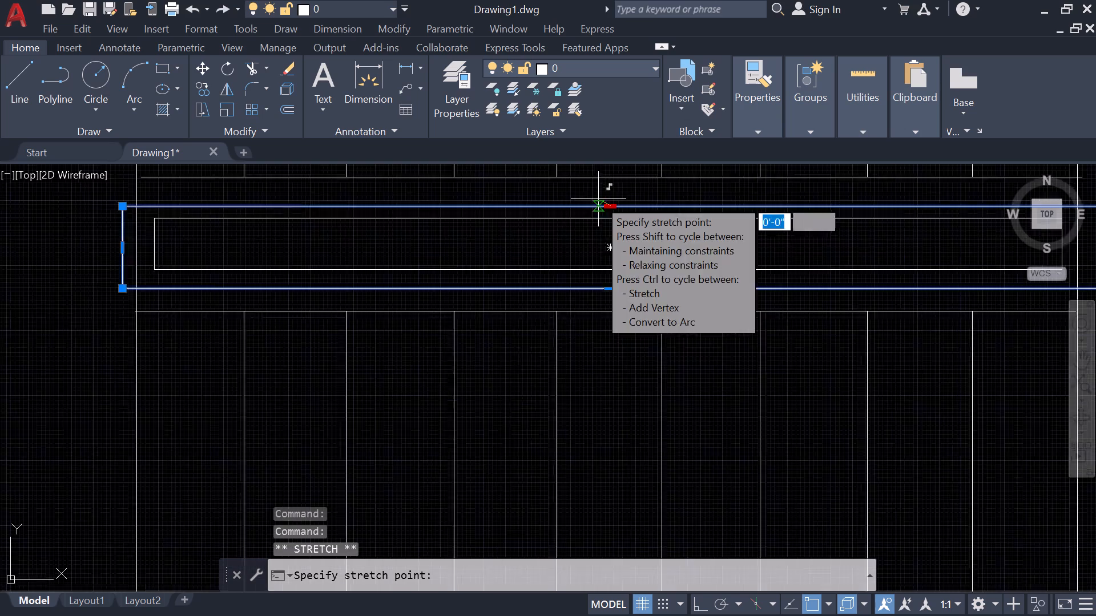
pyautogui.scroll(2, 598, 199)
pyautogui.moveTo(598, 199); pyautogui.dragTo(614, 219)
pyautogui.moveTo(630, 175); pyautogui.dragTo(614, 219, button='right')
pyautogui.moveTo(630, 175); pyautogui.dragTo(614, 219, button='middle')
pyautogui.click(614, 219)
pyautogui.scroll(-2, 614, 224)
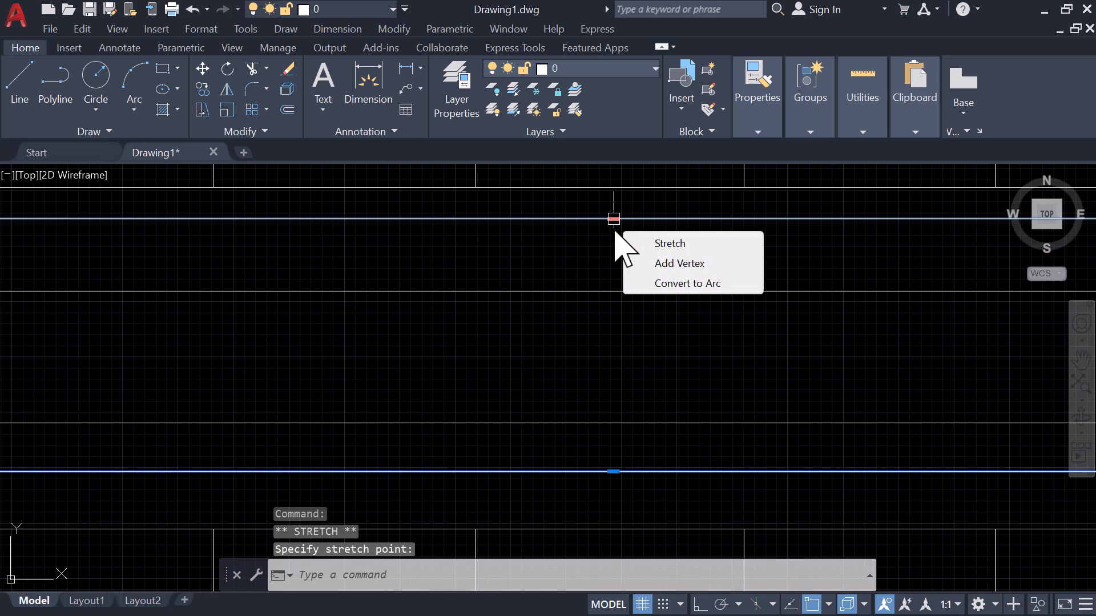
pyautogui.scroll(-4, 615, 248)
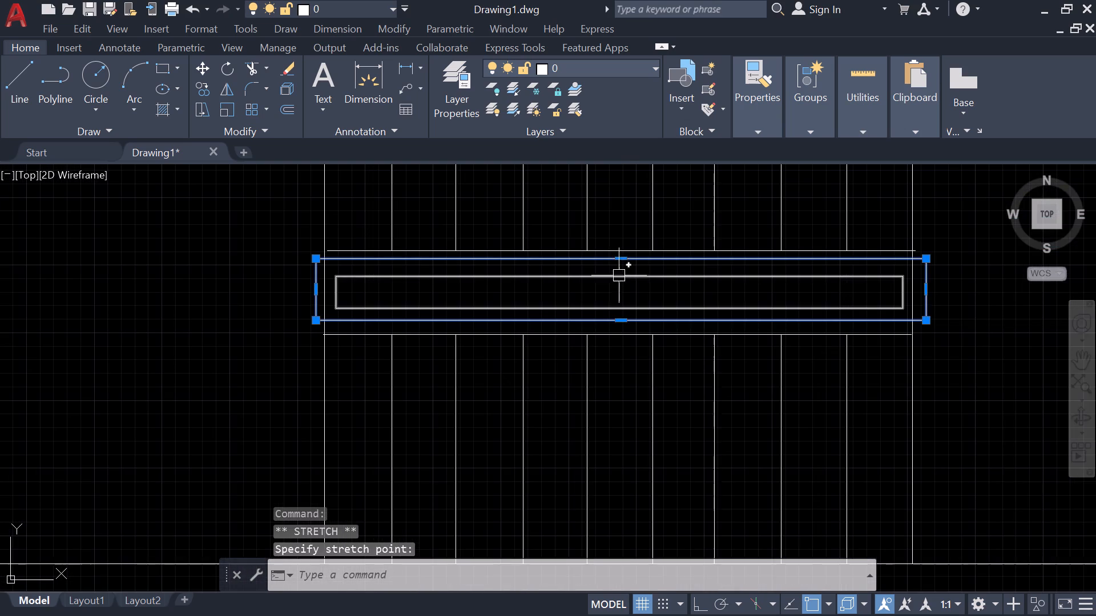
pyautogui.press('Escape')
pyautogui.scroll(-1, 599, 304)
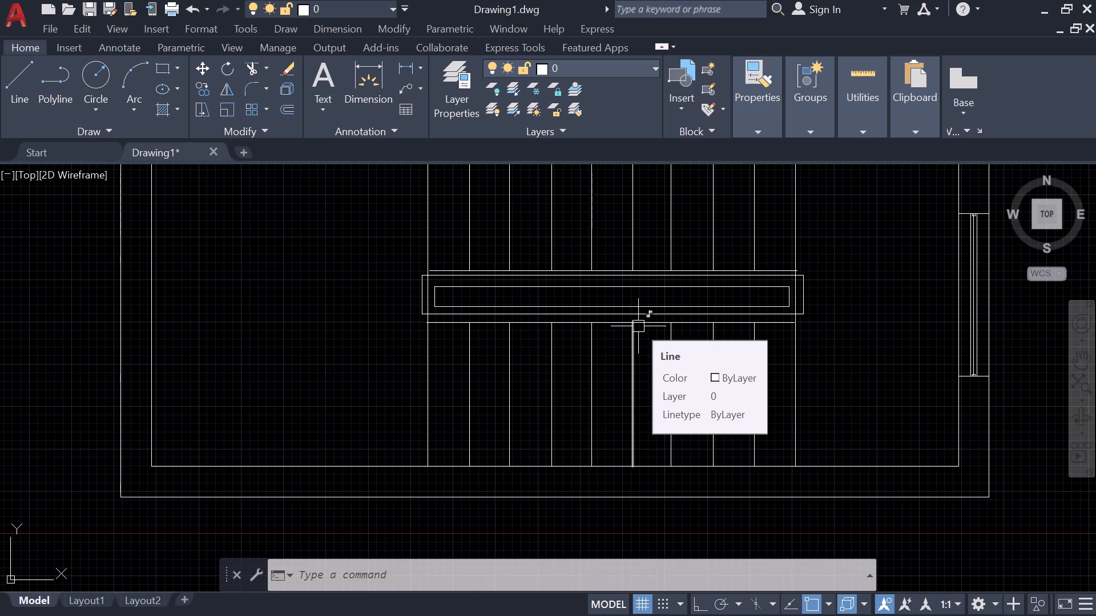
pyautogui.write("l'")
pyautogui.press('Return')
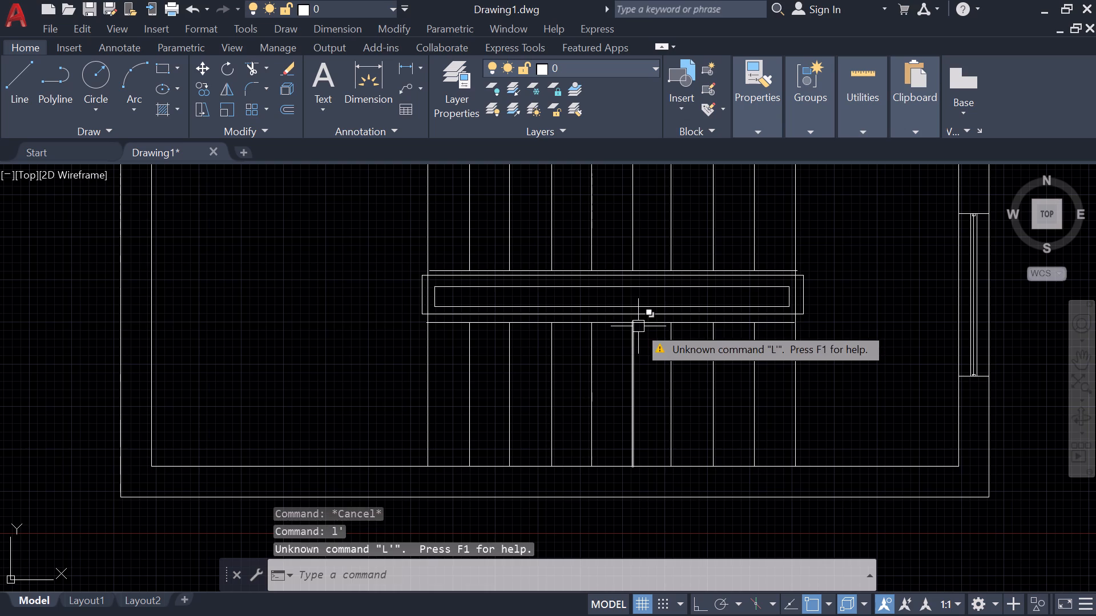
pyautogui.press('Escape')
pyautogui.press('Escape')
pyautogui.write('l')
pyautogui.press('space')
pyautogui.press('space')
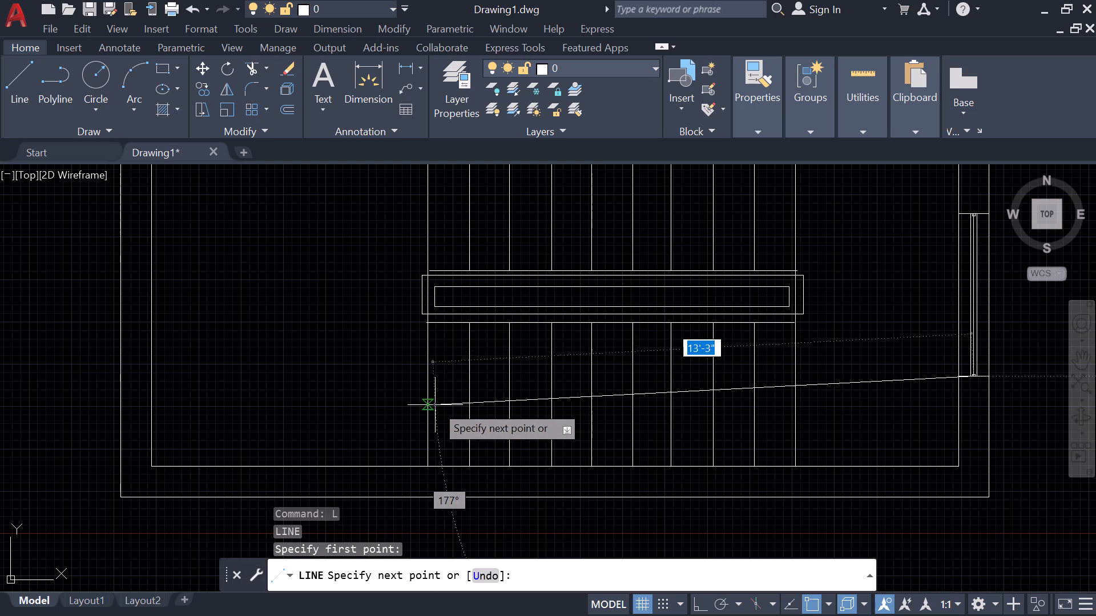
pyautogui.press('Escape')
# Draw an orthogonal U-shaped path from the lower flight's leftmost line midpoint, about 11' across, around the band and back to the upper flight's leftmost line.
pyautogui.write('l')
pyautogui.press('space')
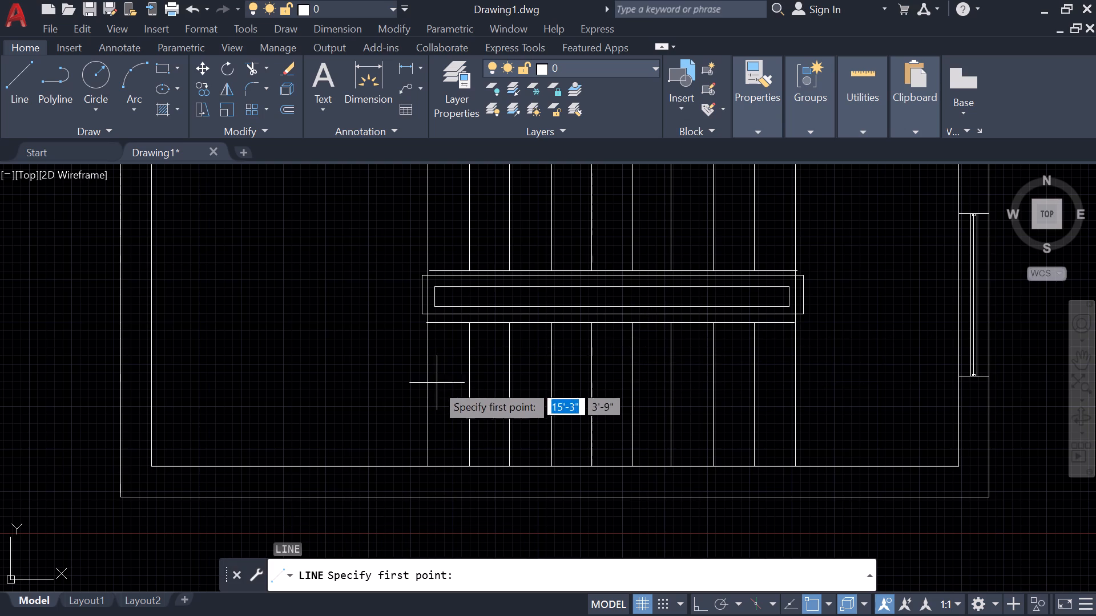
pyautogui.click(431, 394)
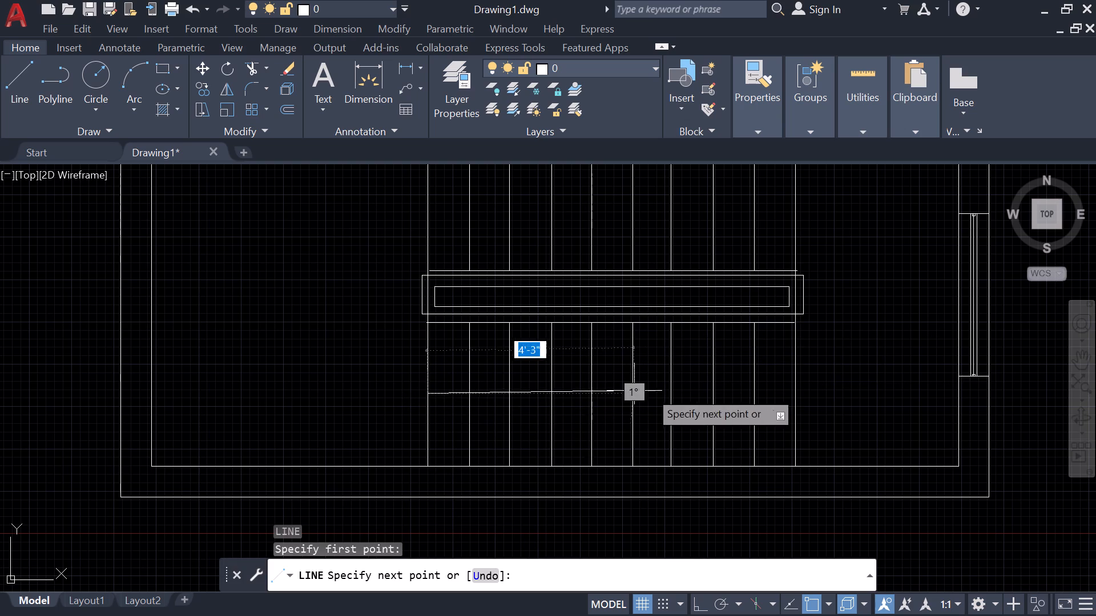
pyautogui.hotkey('shift', 'F8')
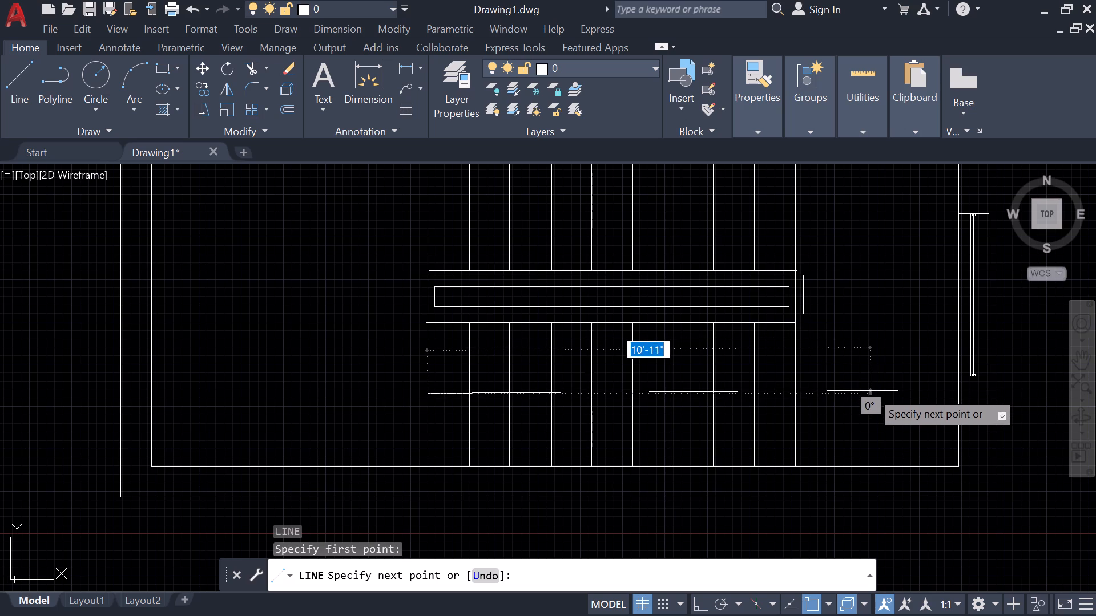
pyautogui.hotkey('shift', 'F8')
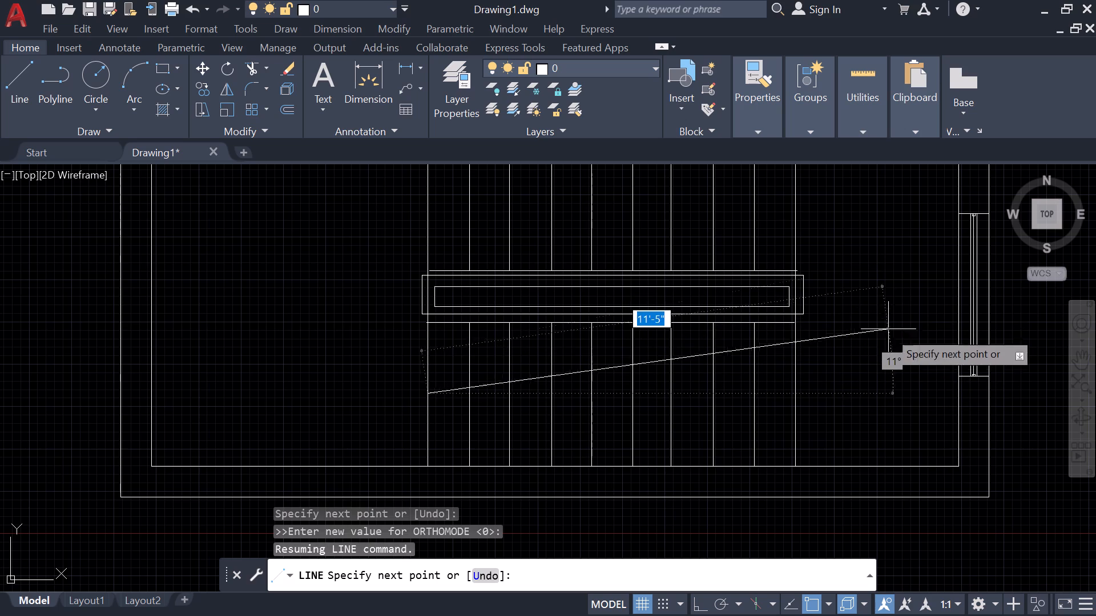
pyautogui.hotkey('shift', 'F8')
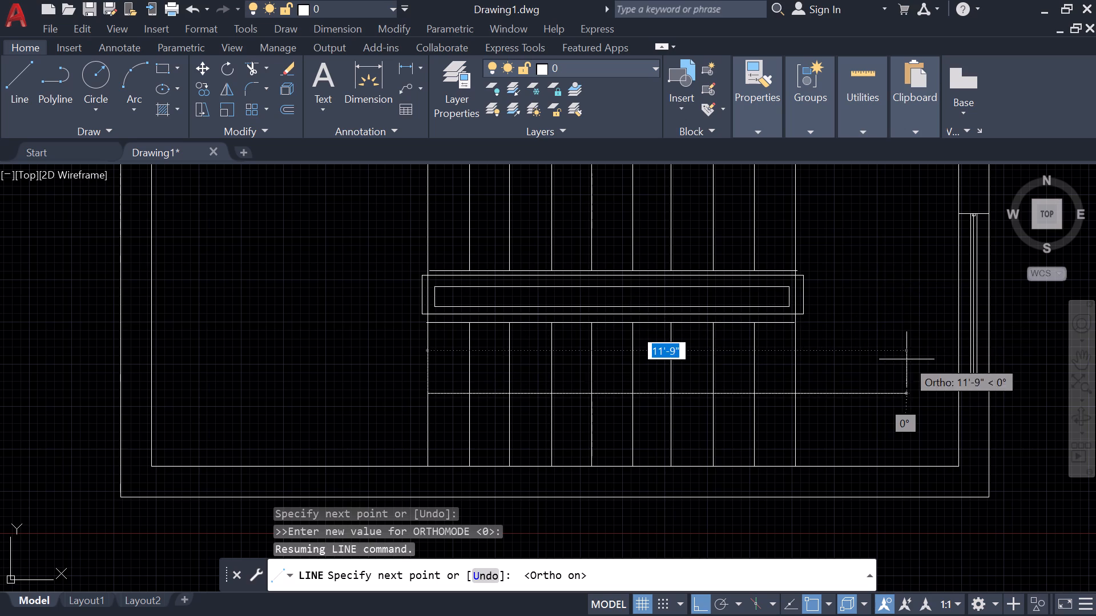
pyautogui.click(889, 379)
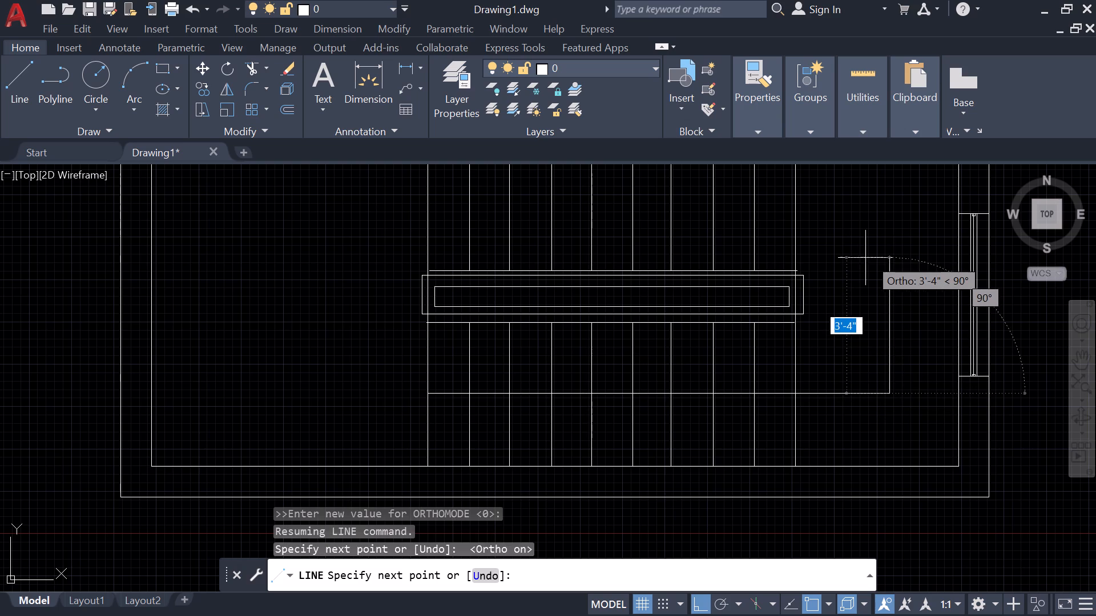
pyautogui.moveTo(868, 219); pyautogui.dragTo(868, 310, button='middle')
pyautogui.click(867, 290)
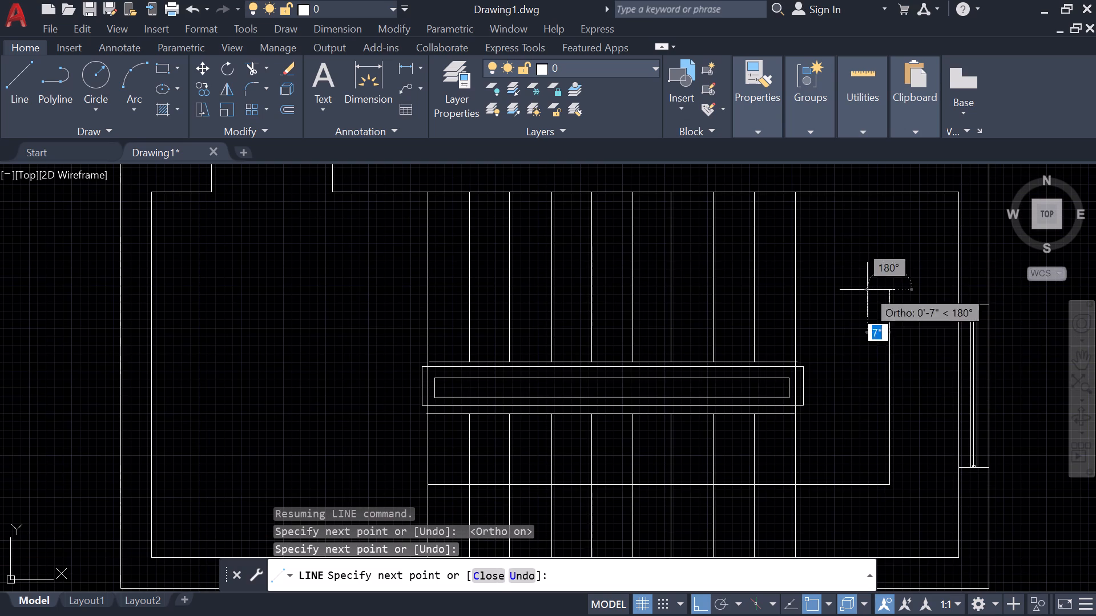
pyautogui.click(431, 289)
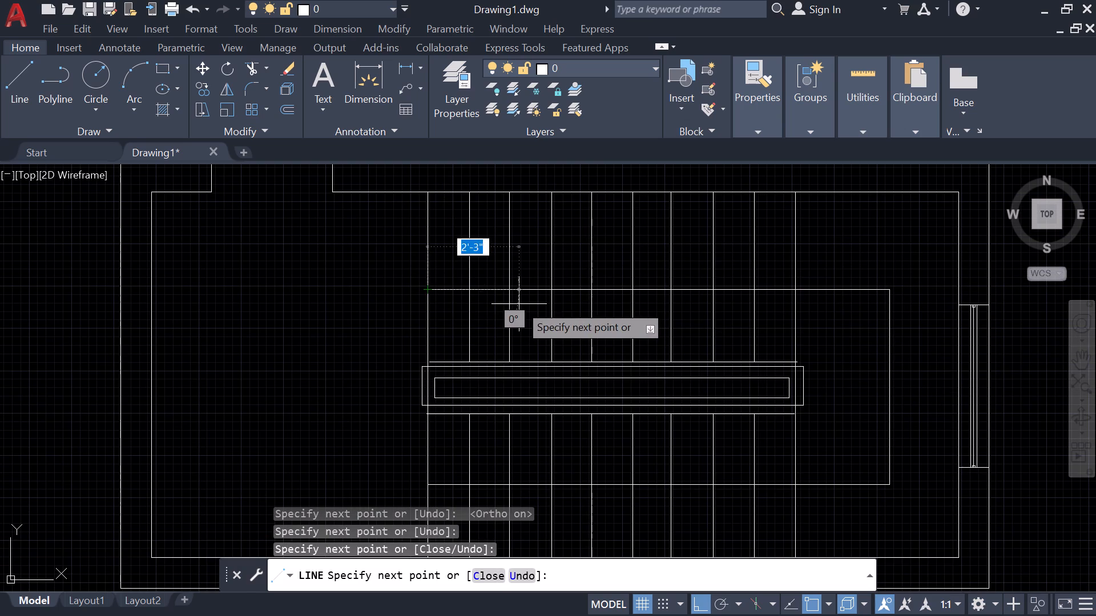
pyautogui.press('Escape')
# Start another line near the end of the U-shaped path on the upper flight.
pyautogui.write('l')
pyautogui.press('space')
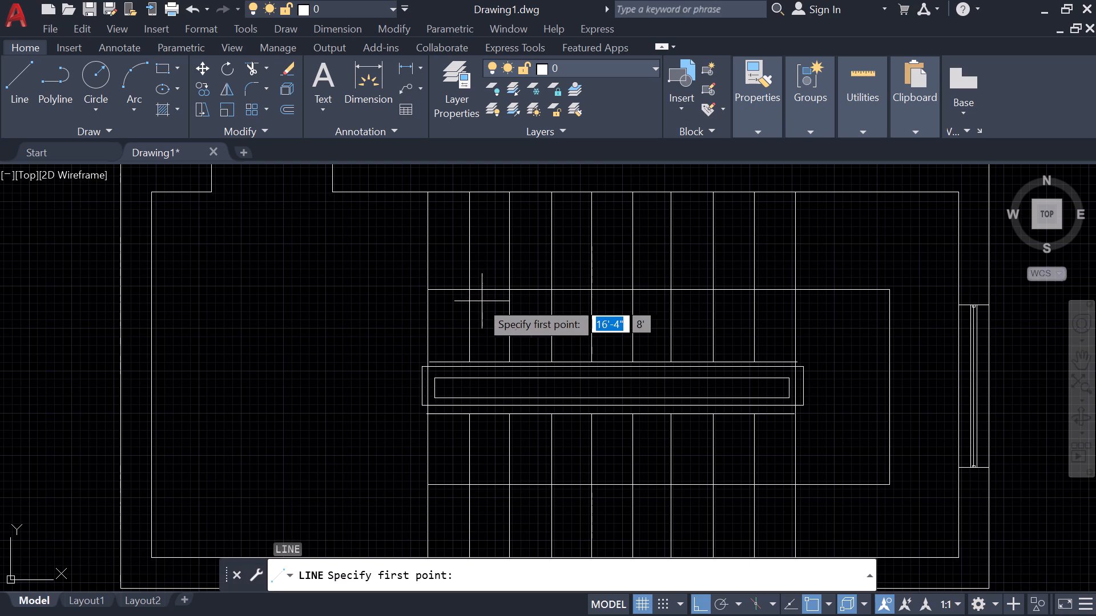
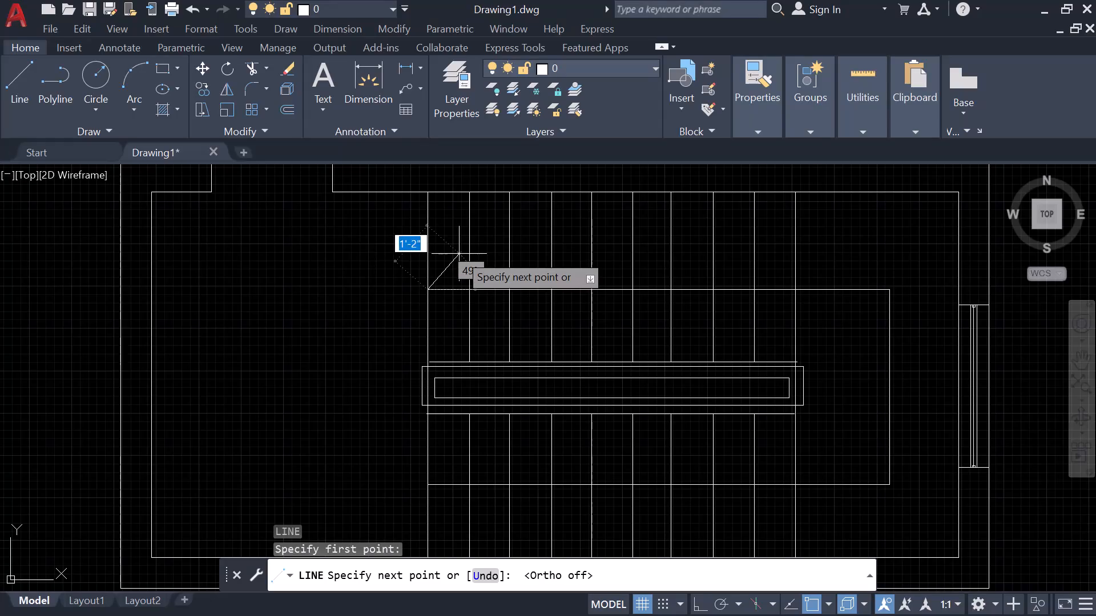
# Finish the slanted line from the U-shaped path's end on the upper flight, forming the upper half of an arrowhead.
pyautogui.scroll(5, 454, 273)
pyautogui.click(454, 273)
pyautogui.press('Escape')
# Mirror the slanted line about the path's upper horizontal line, keeping the original, to complete the arrowhead.
pyautogui.click(468, 299)
pyautogui.click(372, 278)
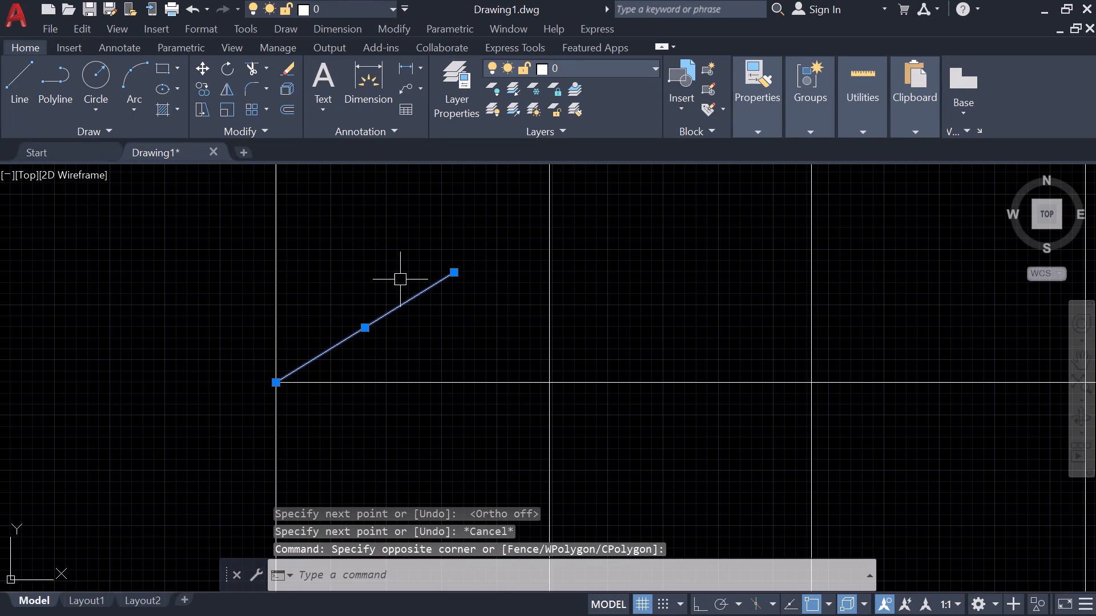
pyautogui.write('mi')
pyautogui.press('space')
pyautogui.press('space')
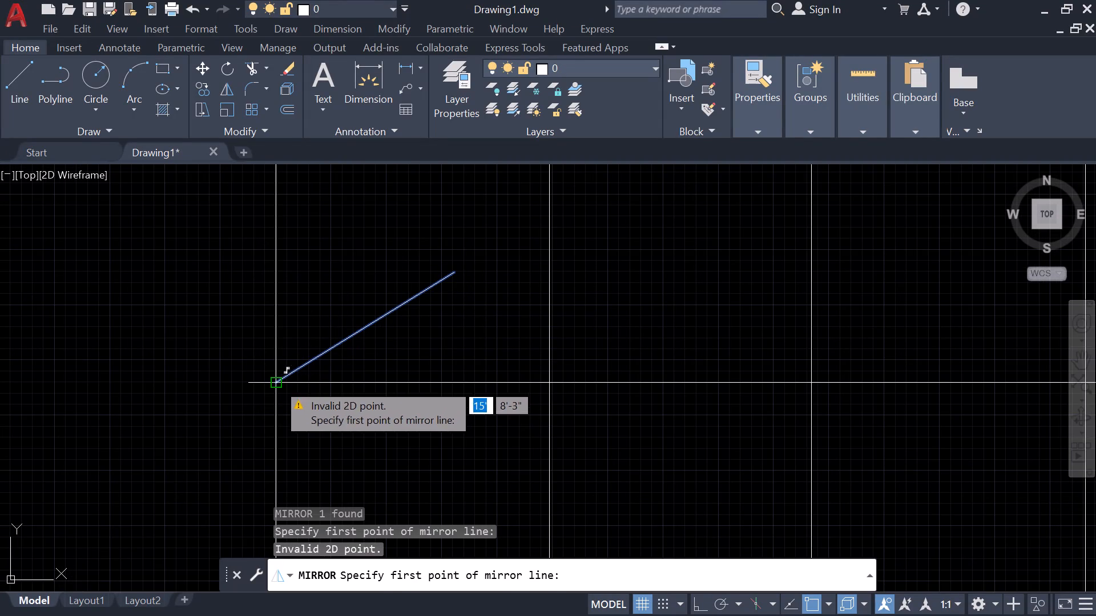
pyautogui.click(277, 383)
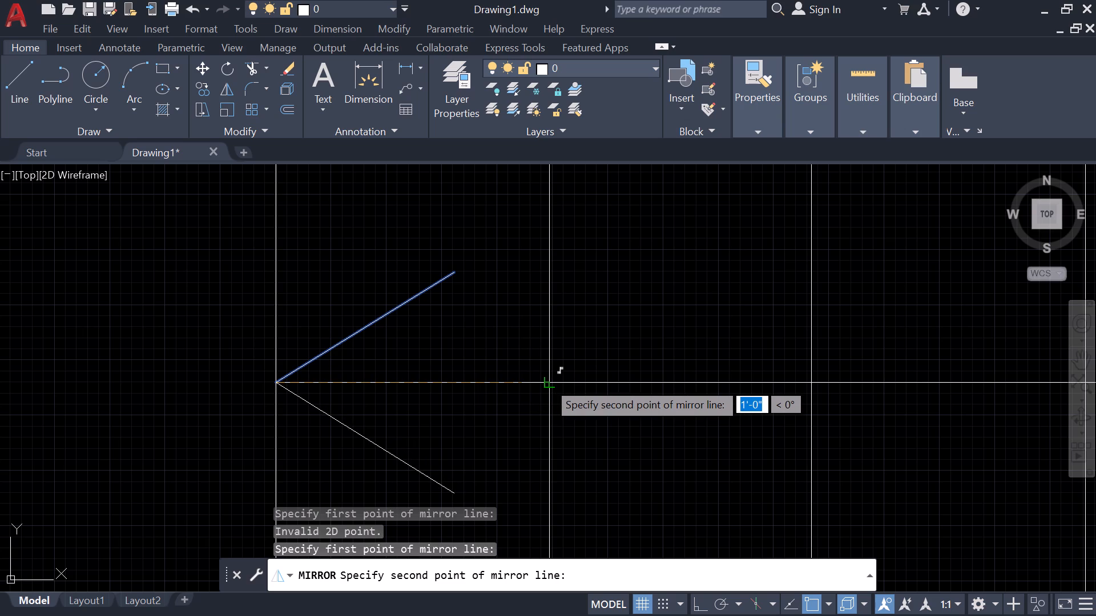
pyautogui.click(549, 382)
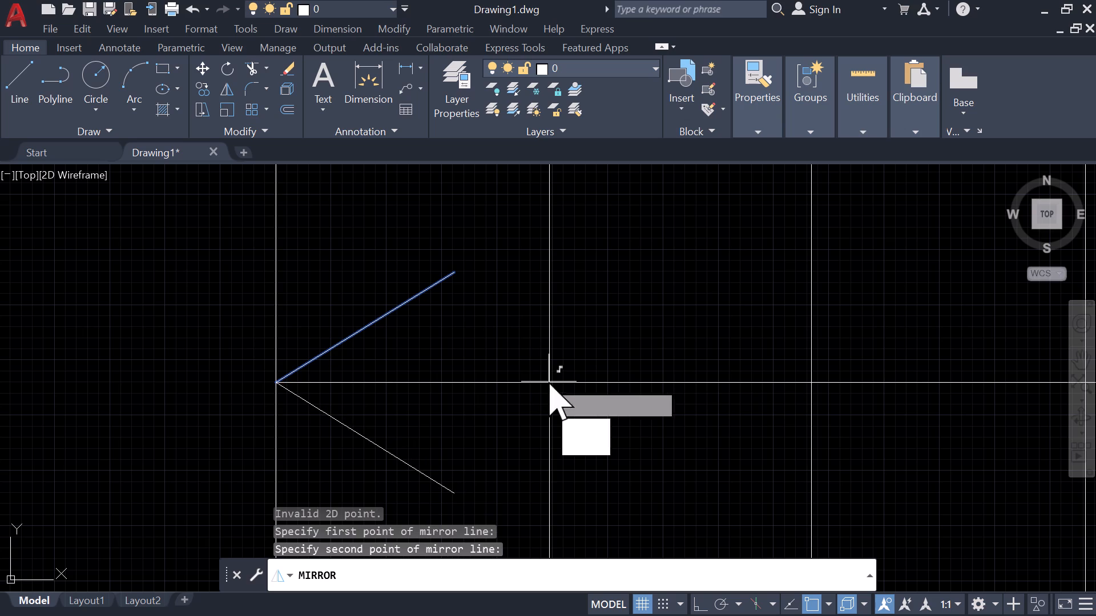
pyautogui.click(586, 439)
pyautogui.press('Escape')
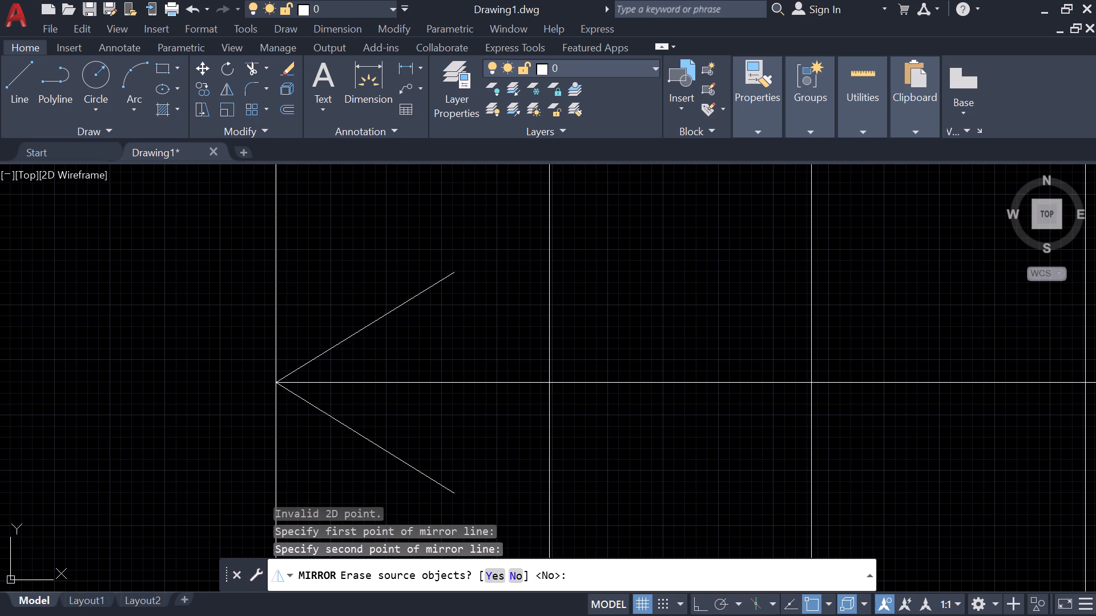
# Draw a horizontal line across the left wall's thickness, from the room's lower-left inside corner to the wall's outer face.
pyautogui.scroll(-3, 540, 382)
pyautogui.scroll(-4, 454, 368)
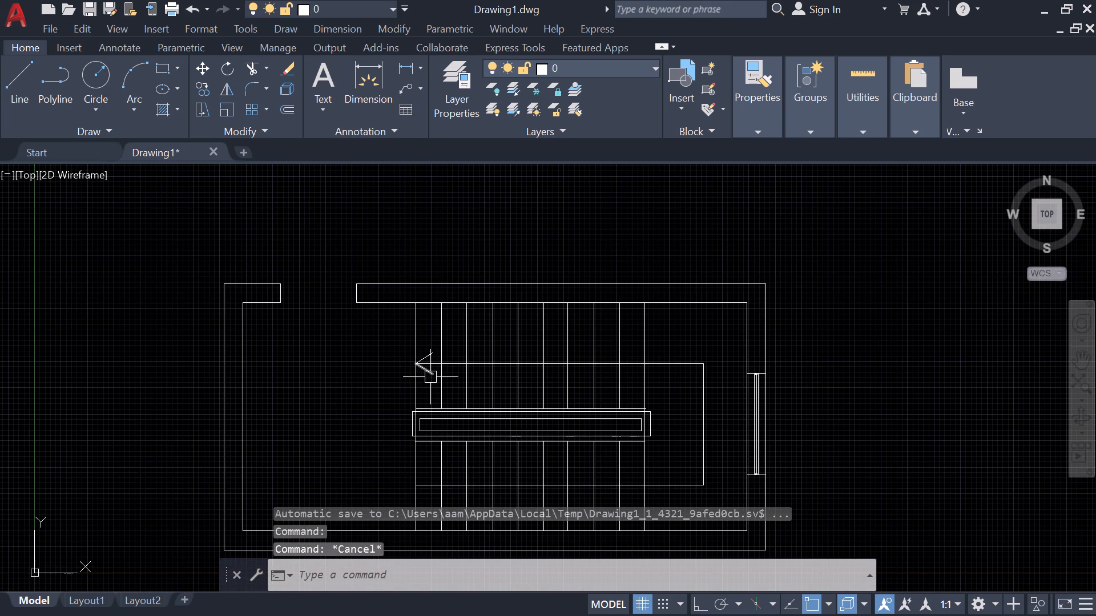
pyautogui.moveTo(430, 378); pyautogui.dragTo(437, 310, button='middle')
pyautogui.scroll(1, 430, 378)
pyautogui.scroll(-1, 437, 310)
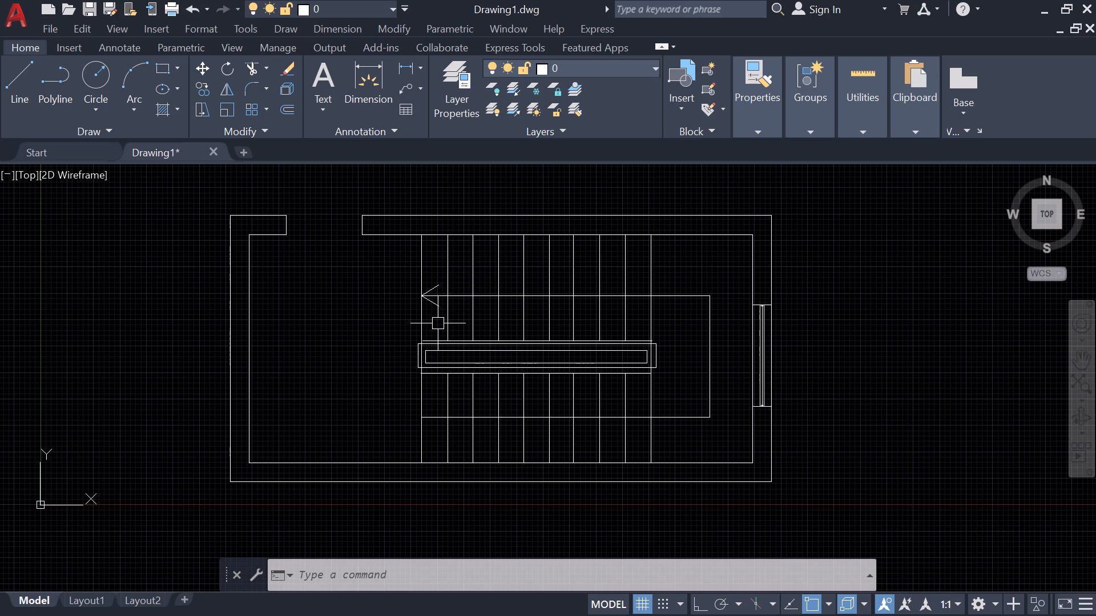
pyautogui.scroll(2, 245, 439)
pyautogui.moveTo(249, 440); pyautogui.dragTo(400, 348, button='middle')
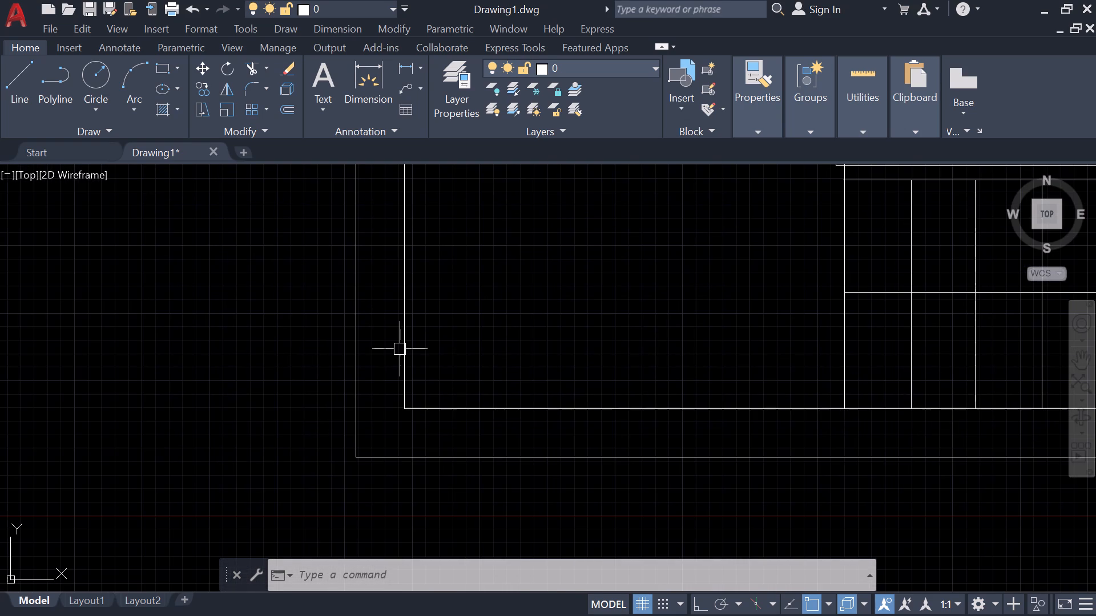
pyautogui.press('l')
pyautogui.press('space')
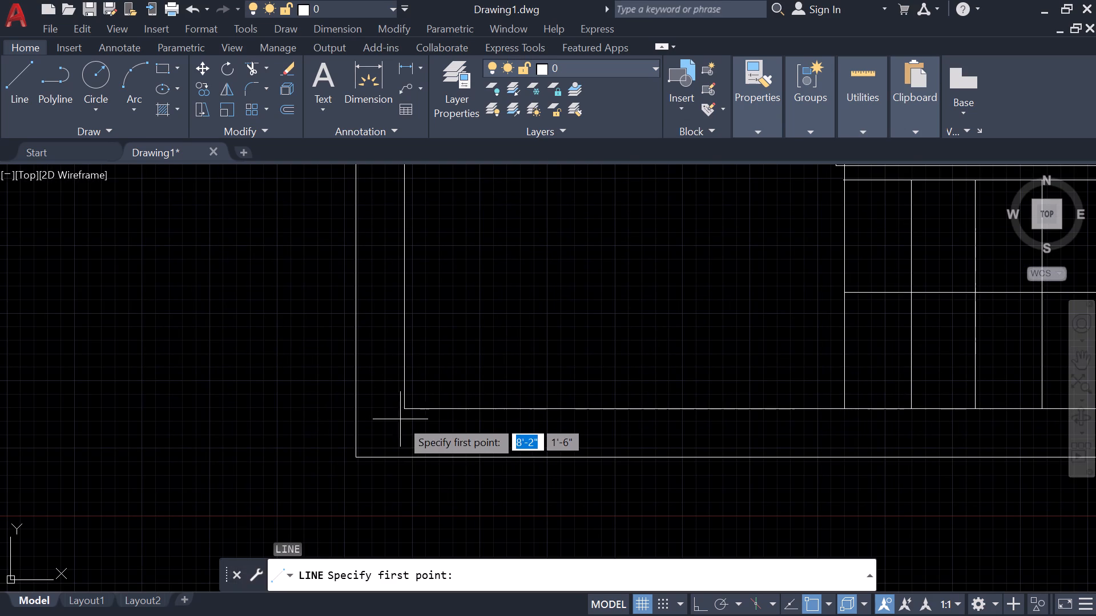
pyautogui.click(407, 406)
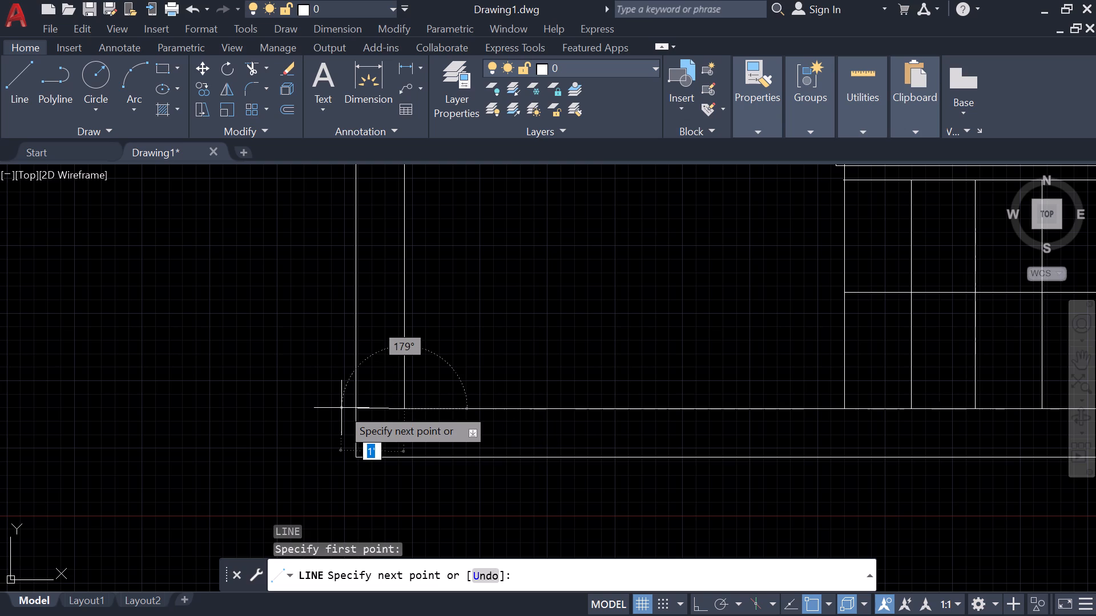
pyautogui.hotkey('shift', 'F8')
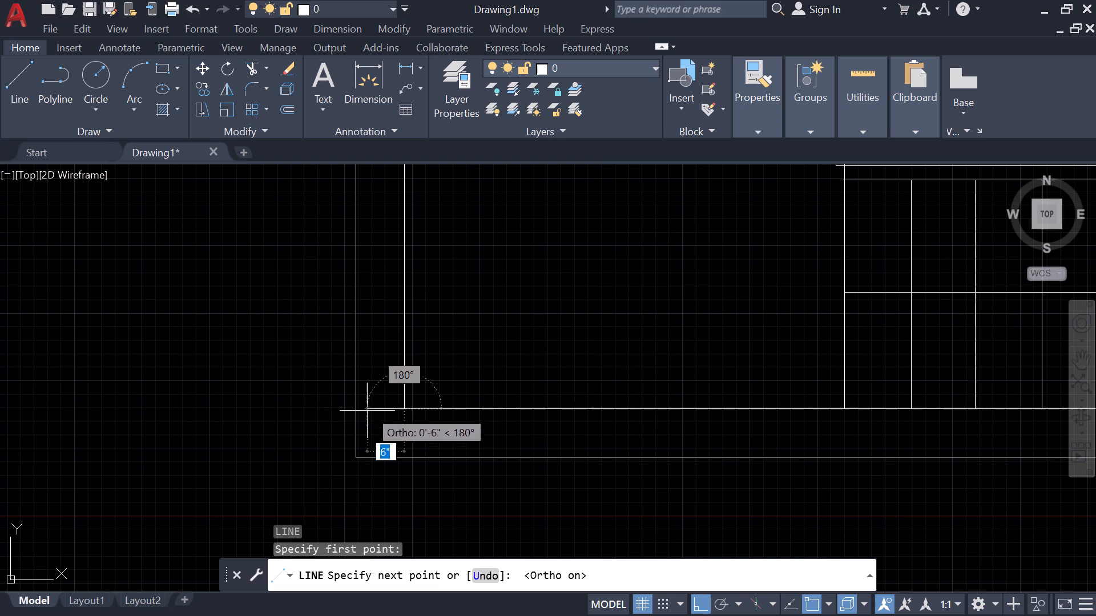
pyautogui.click(356, 411)
pyautogui.press('Escape')
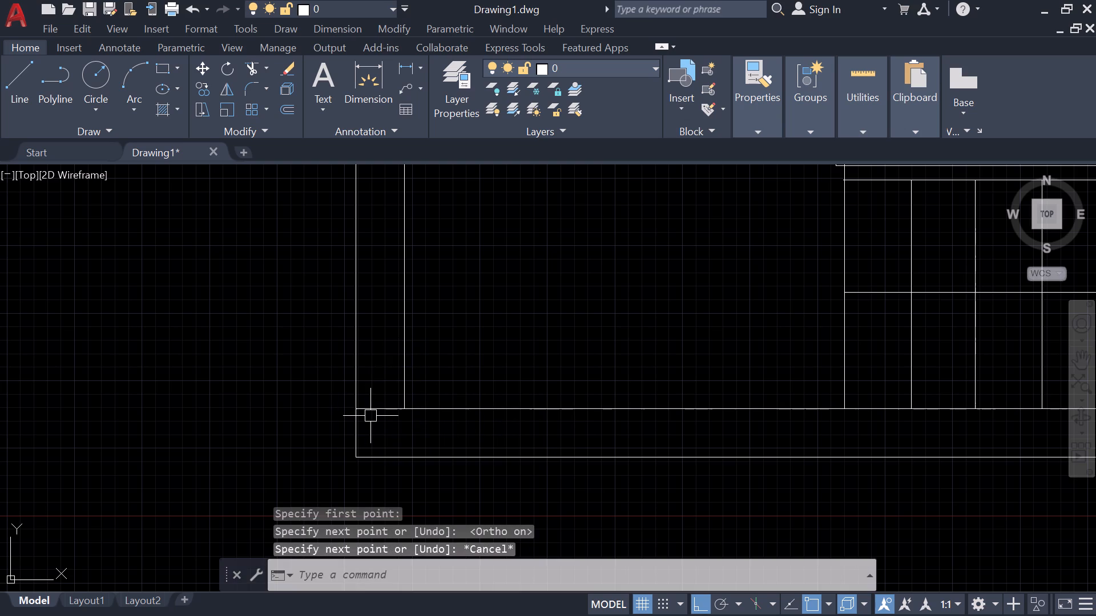
# Offset the short line across the left wall upward by about 2' using a through point.
pyautogui.write('o')
pyautogui.press('space')
pyautogui.press('space')
pyautogui.click(376, 412)
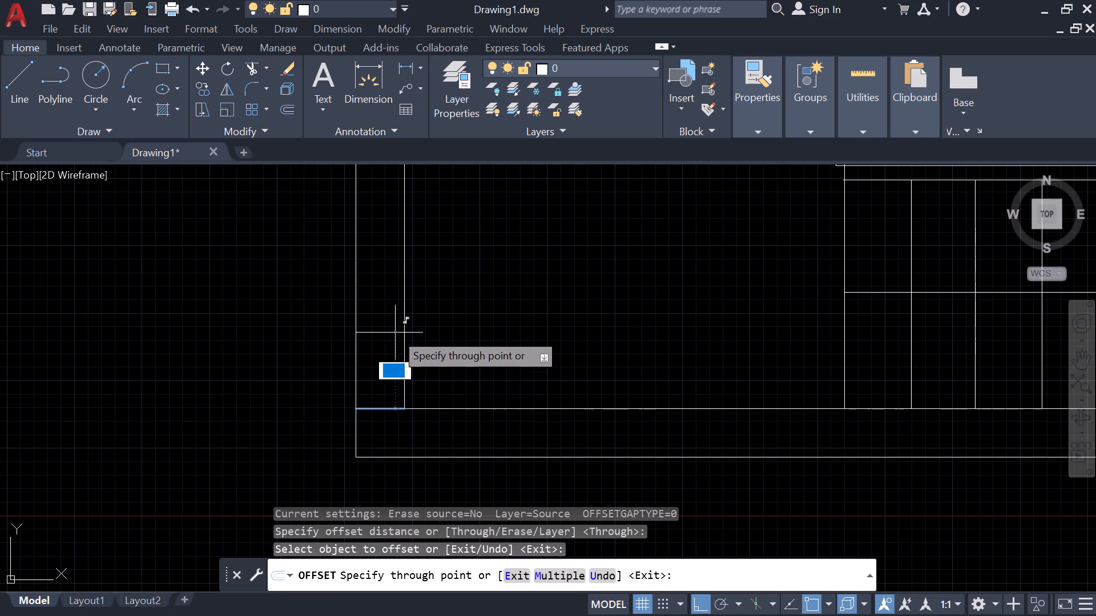
pyautogui.click(390, 277)
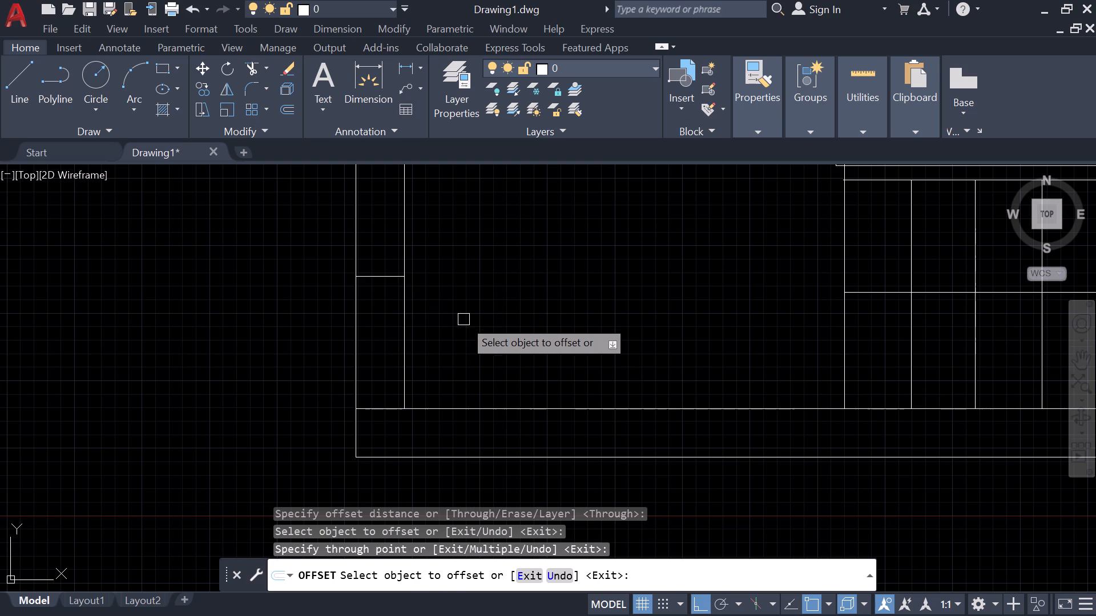
pyautogui.press('Escape')
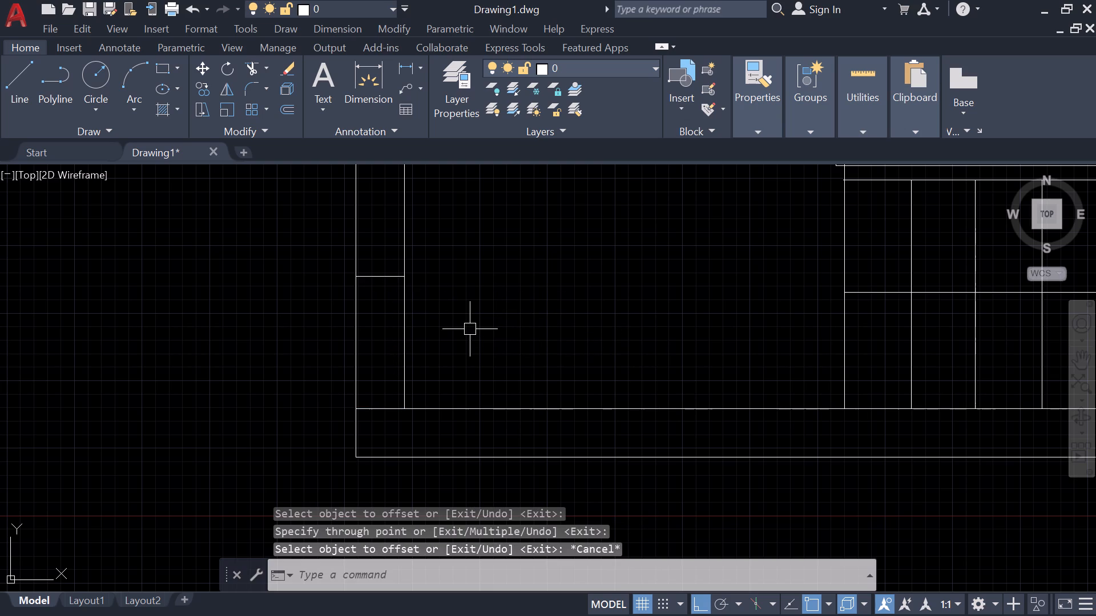
pyautogui.press('l')
pyautogui.press('Escape')
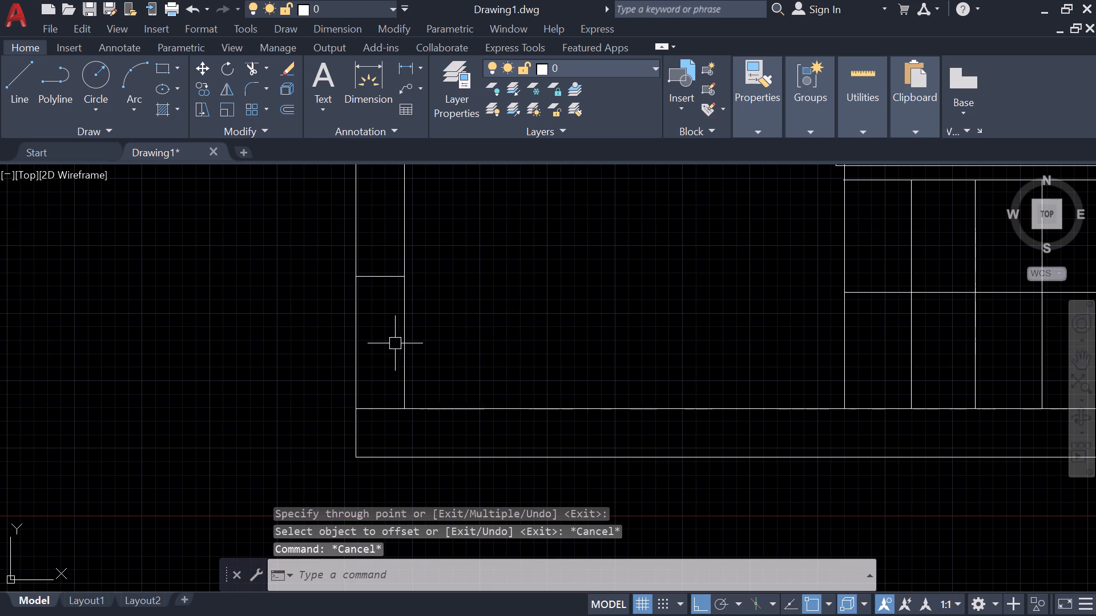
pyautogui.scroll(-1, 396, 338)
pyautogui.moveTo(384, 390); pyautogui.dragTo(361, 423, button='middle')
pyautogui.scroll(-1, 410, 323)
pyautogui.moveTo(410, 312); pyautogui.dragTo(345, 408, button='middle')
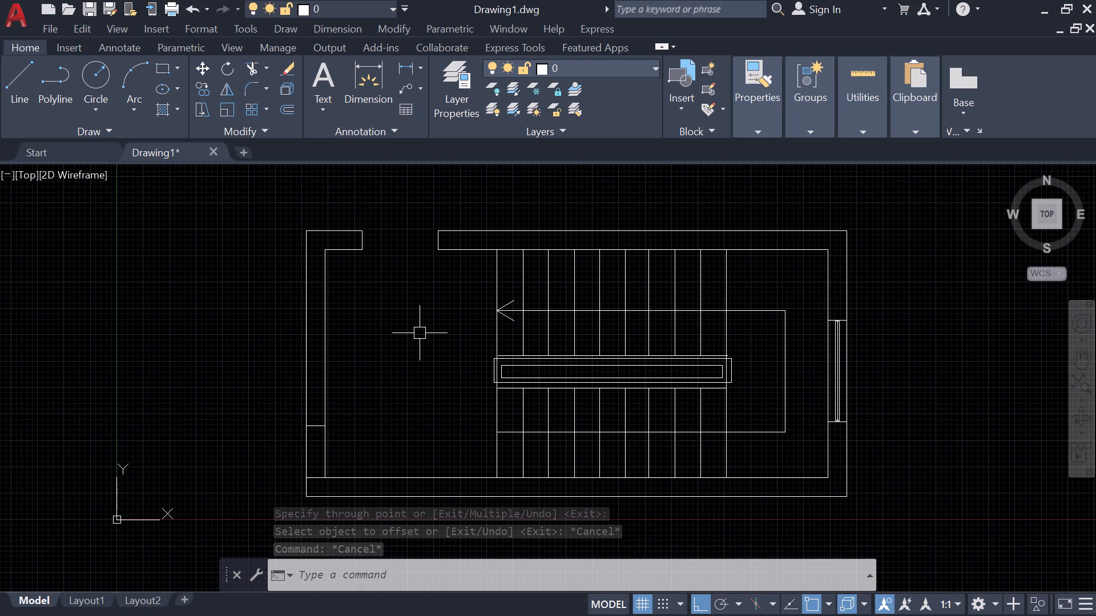
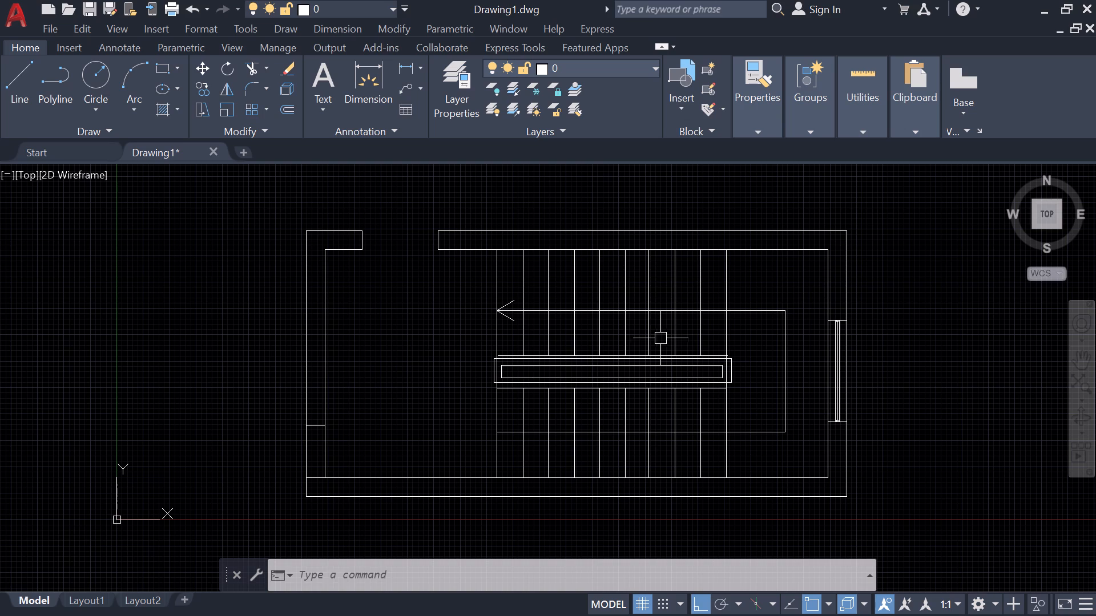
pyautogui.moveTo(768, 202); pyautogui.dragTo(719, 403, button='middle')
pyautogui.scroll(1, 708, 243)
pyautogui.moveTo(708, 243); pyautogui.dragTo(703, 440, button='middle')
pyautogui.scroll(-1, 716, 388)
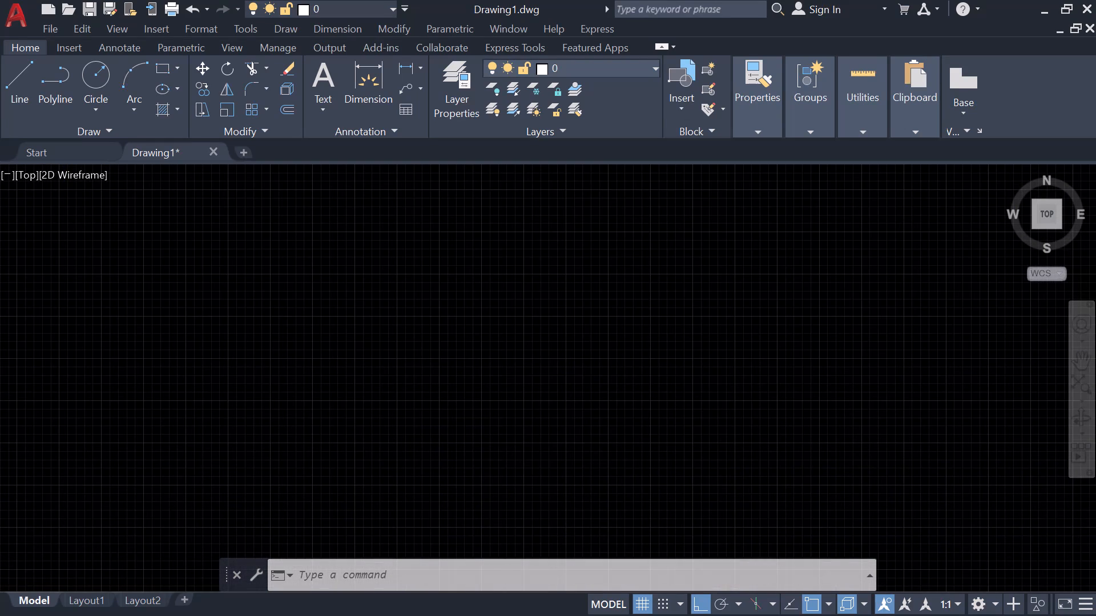
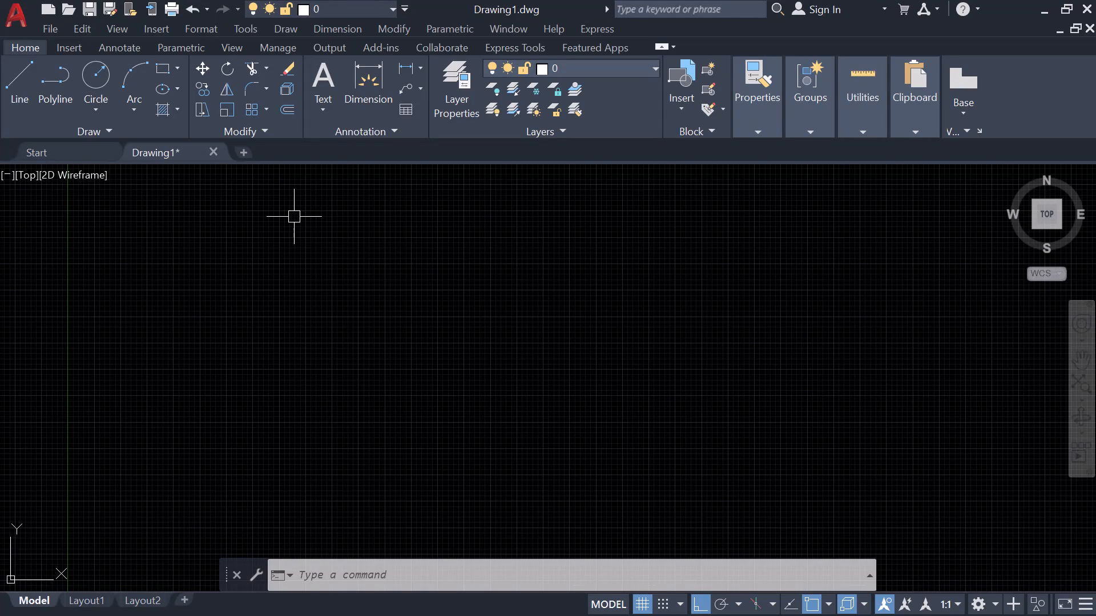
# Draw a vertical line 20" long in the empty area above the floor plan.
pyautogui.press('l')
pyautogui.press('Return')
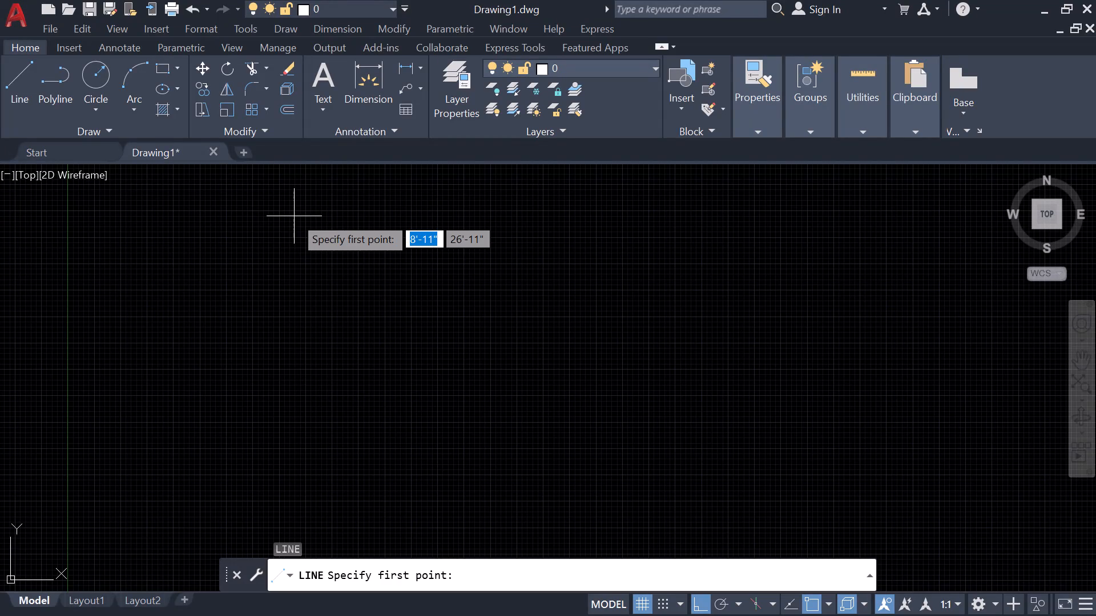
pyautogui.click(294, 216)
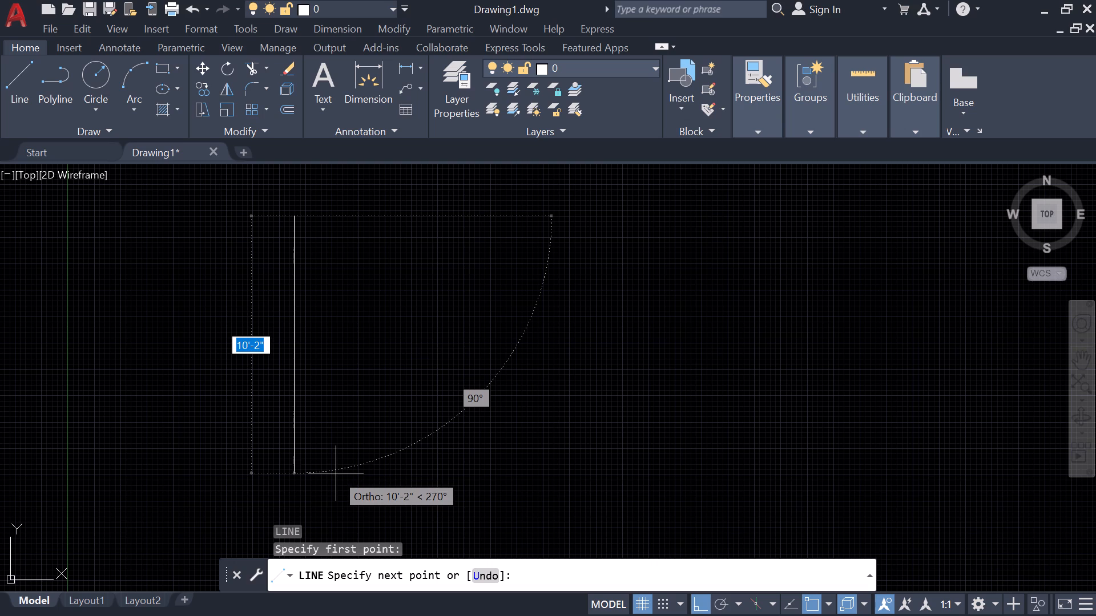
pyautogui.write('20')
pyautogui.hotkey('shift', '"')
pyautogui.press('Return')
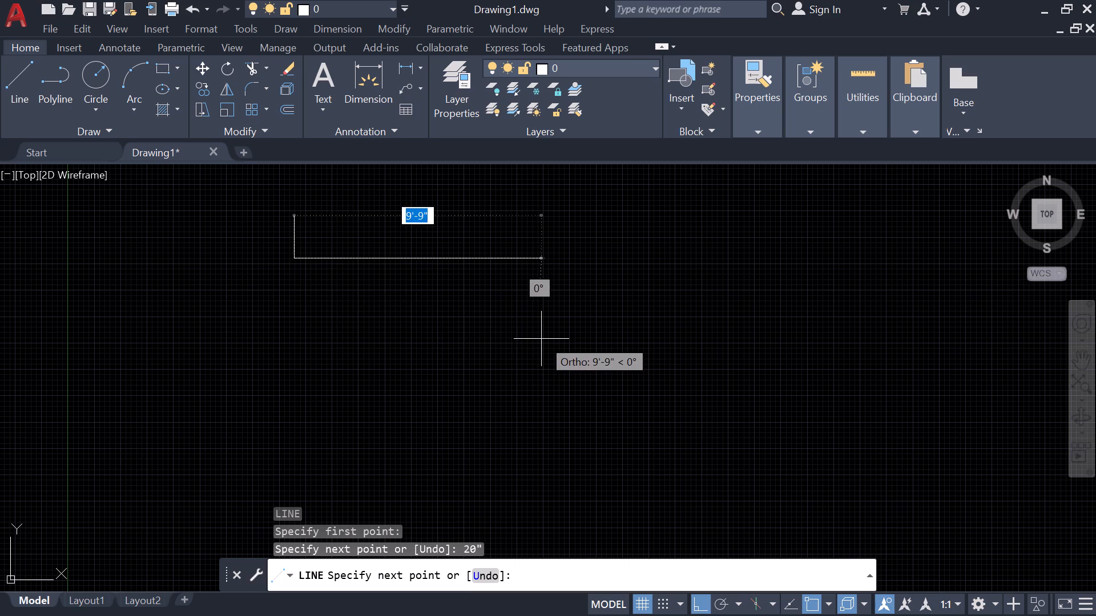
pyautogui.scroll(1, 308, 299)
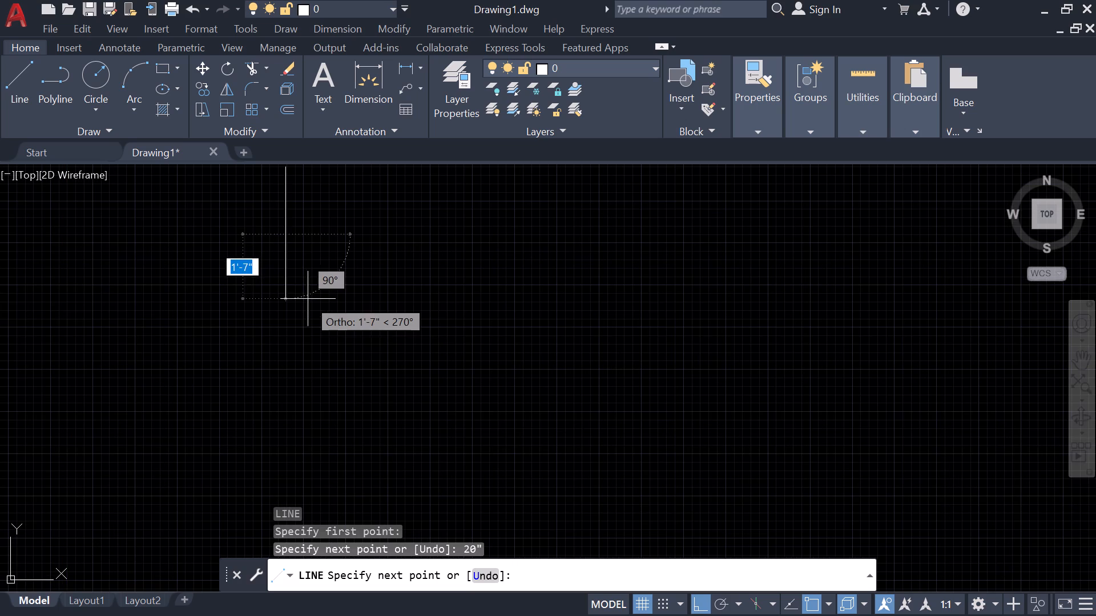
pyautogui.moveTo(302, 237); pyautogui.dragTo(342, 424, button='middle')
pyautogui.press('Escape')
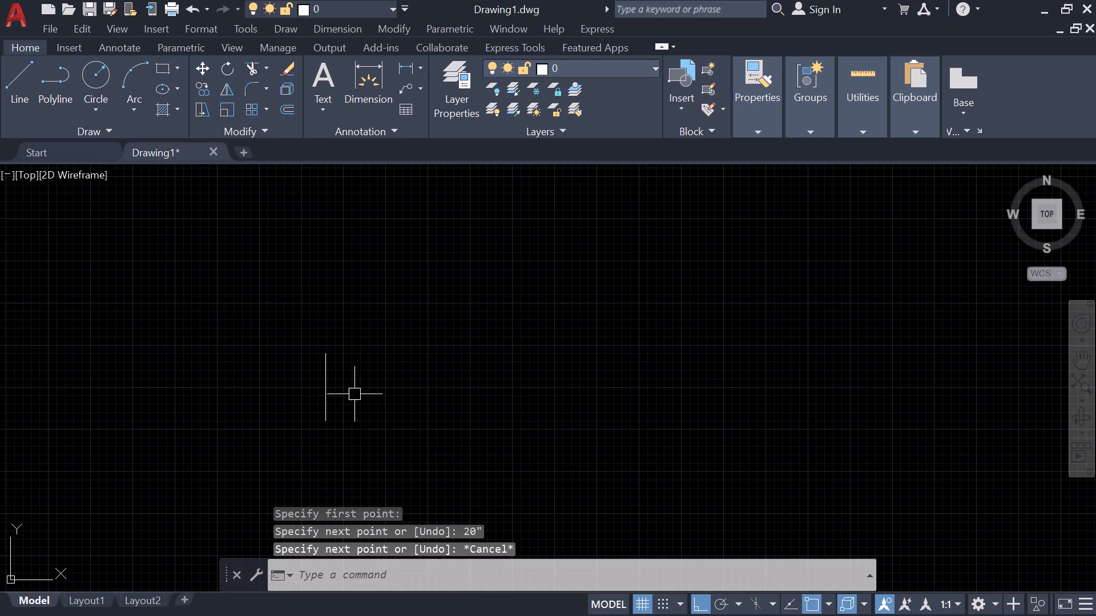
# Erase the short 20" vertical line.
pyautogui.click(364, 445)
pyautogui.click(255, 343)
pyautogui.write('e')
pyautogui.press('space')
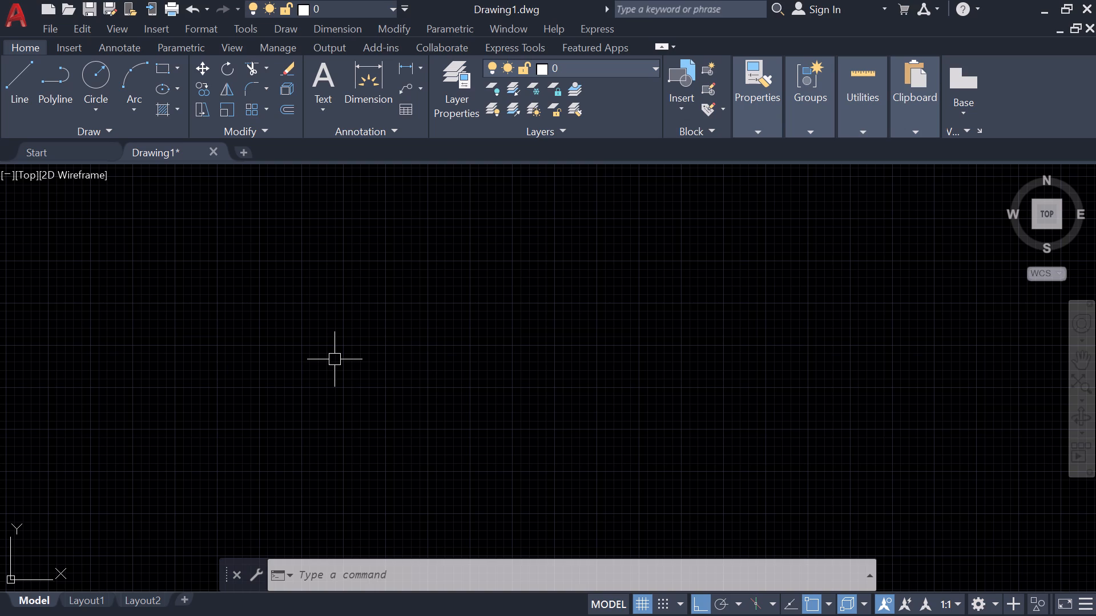
# Draw a vertical line 20' long in the empty area above the floor plan.
pyautogui.write('l')
pyautogui.press('space')
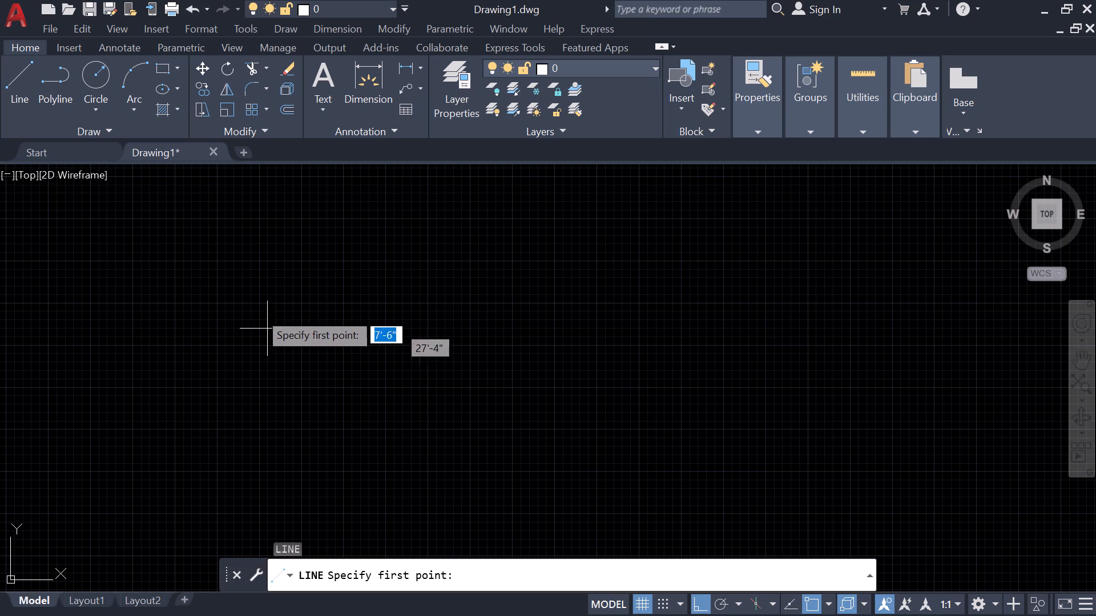
pyautogui.click(233, 212)
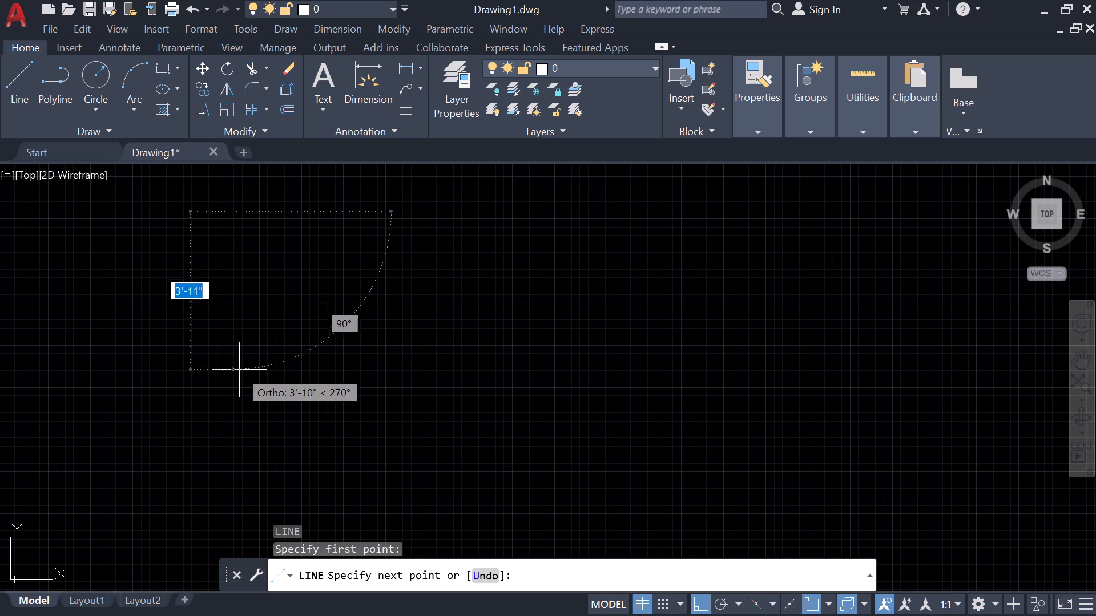
pyautogui.write("20'")
pyautogui.press('Return')
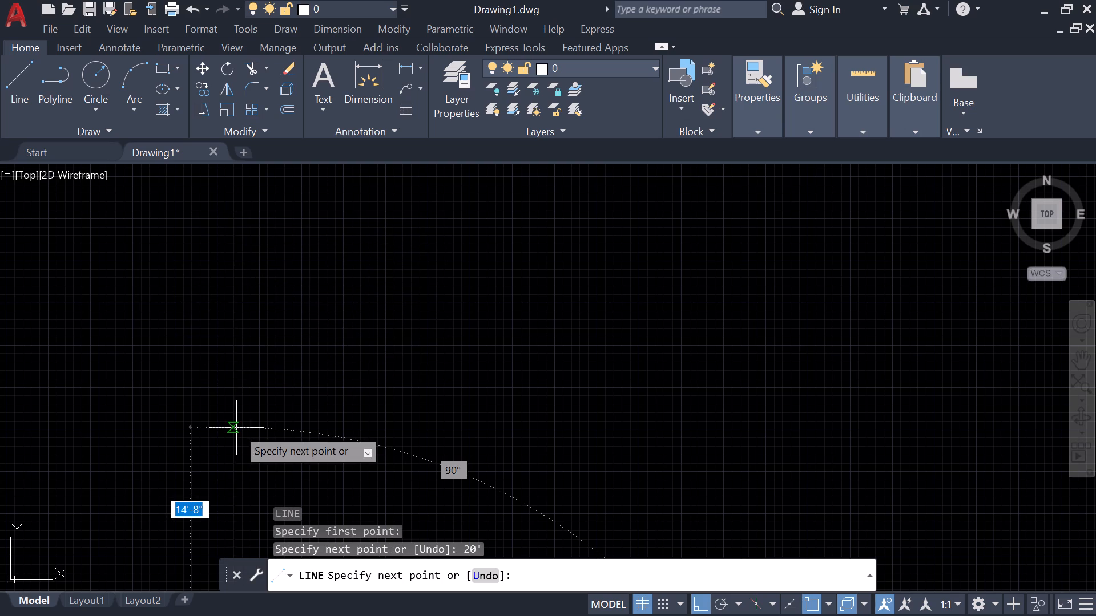
pyautogui.scroll(-2, 275, 412)
pyautogui.moveTo(277, 420); pyautogui.dragTo(327, 266, button='middle')
pyautogui.scroll(-1, 332, 250)
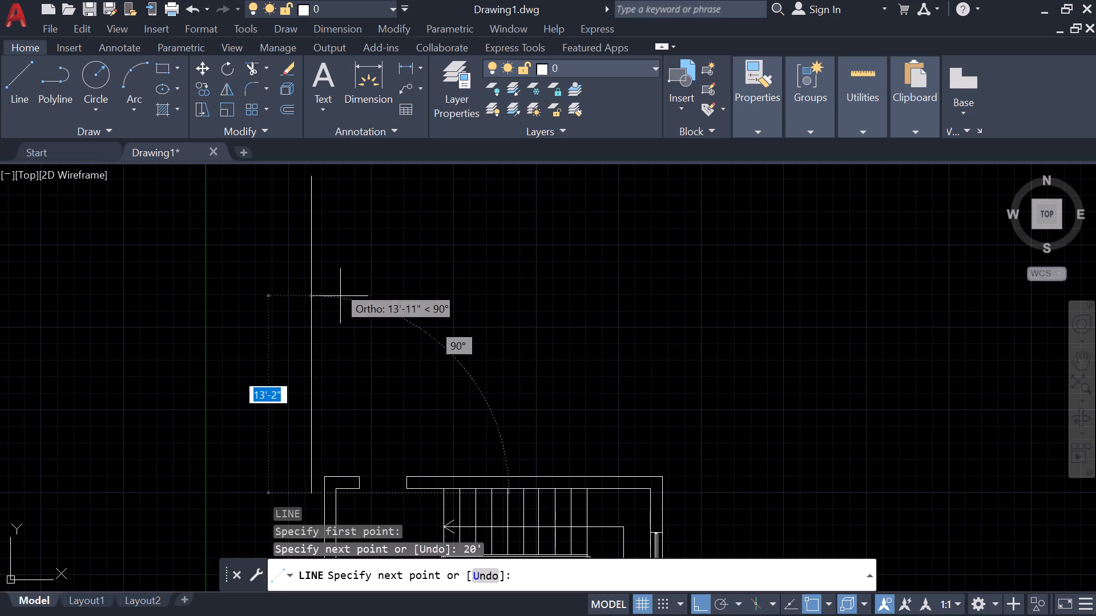
pyautogui.scroll(-1, 342, 306)
pyautogui.press('Escape')
# Move the 20' vertical line straight up, clear of the floor plan's top wall.
pyautogui.moveTo(329, 391); pyautogui.dragTo(329, 398)
pyautogui.click(276, 341)
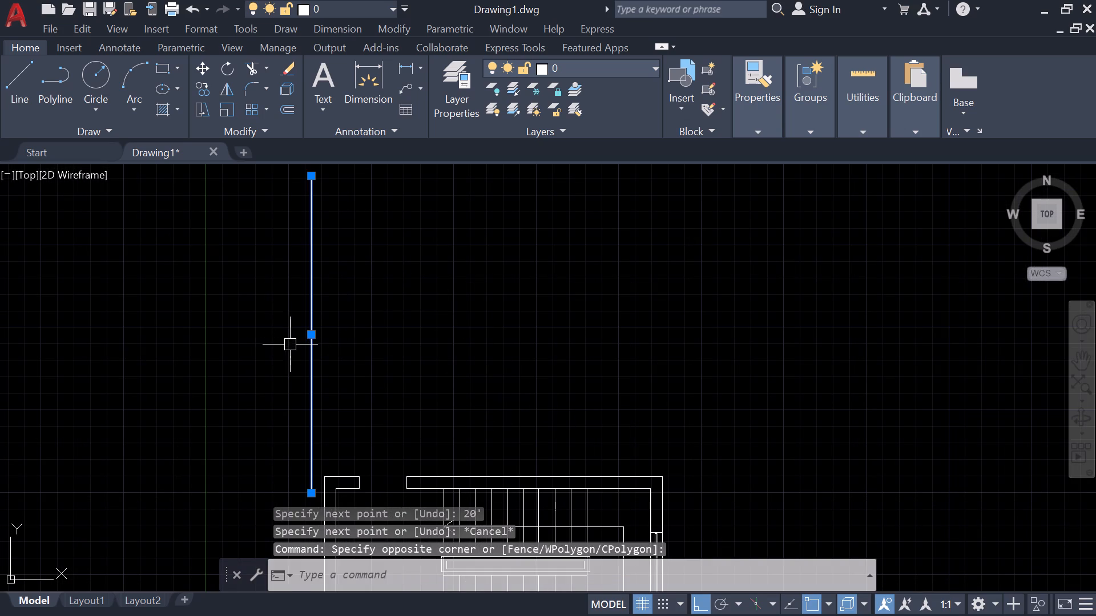
pyautogui.write('m')
pyautogui.press('space')
pyautogui.click(312, 341)
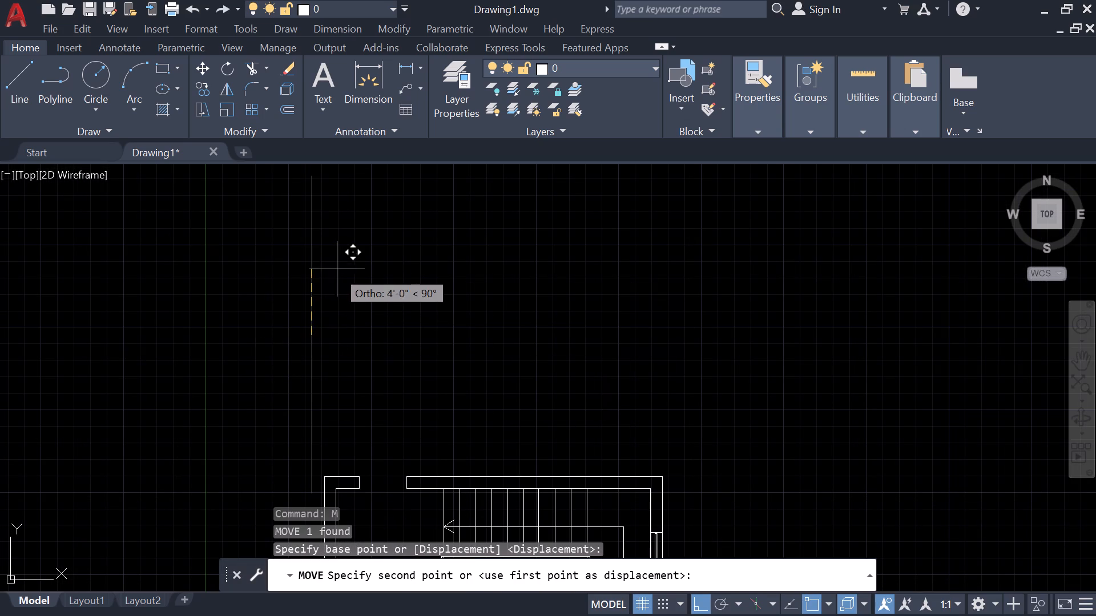
pyautogui.click(338, 262)
pyautogui.scroll(-1, 338, 265)
pyautogui.moveTo(338, 270); pyautogui.dragTo(324, 359, button='middle')
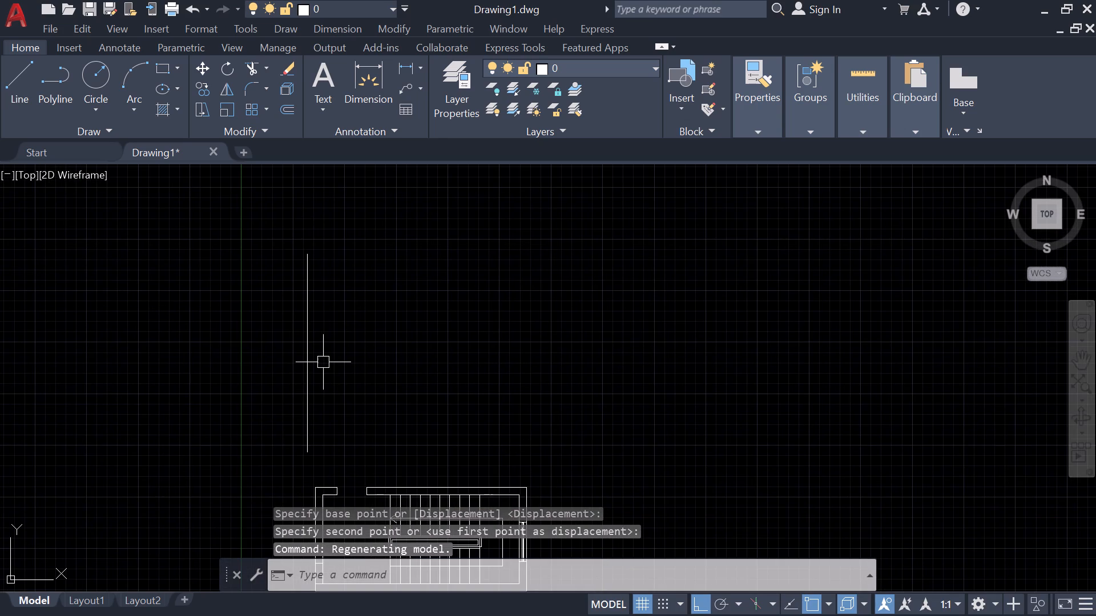
# Move the 20' vertical line farther up to leave more space above the floor plan.
pyautogui.click(312, 356)
pyautogui.write('m')
pyautogui.press('space')
pyautogui.click(306, 356)
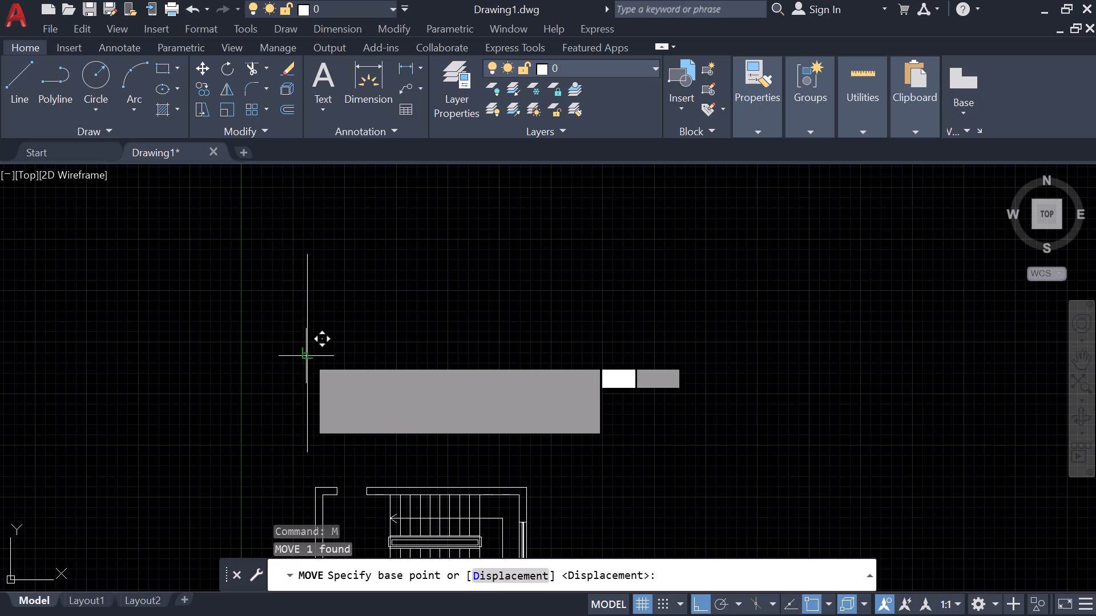
pyautogui.click(322, 278)
pyautogui.scroll(1, 332, 279)
pyautogui.moveTo(333, 280); pyautogui.dragTo(357, 327, button='middle')
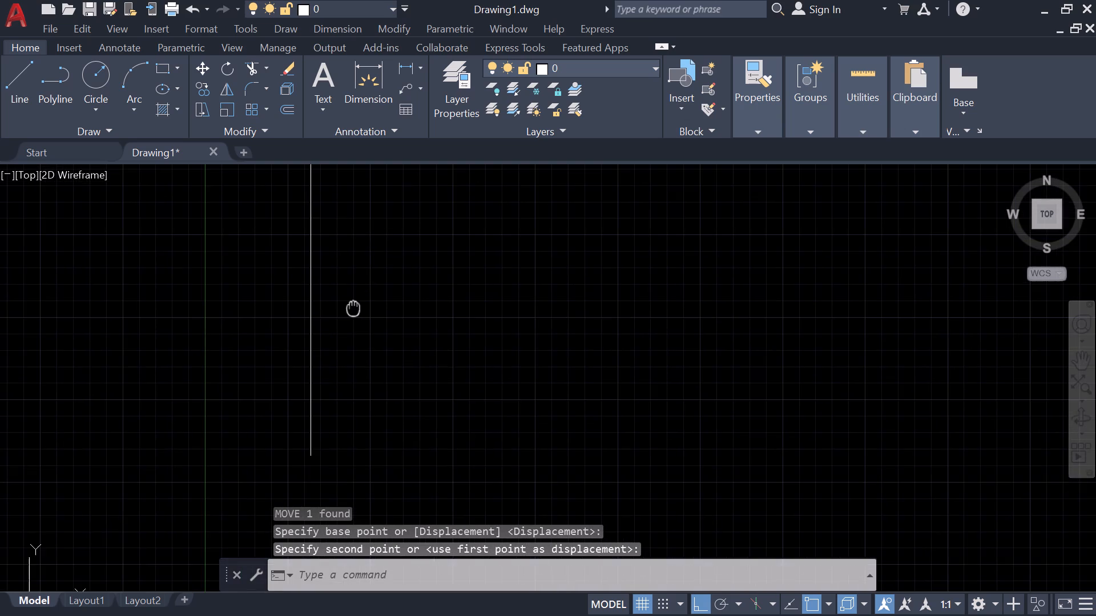
pyautogui.moveTo(357, 327); pyautogui.dragTo(321, 348, button='middle')
pyautogui.scroll(-1, 321, 338)
pyautogui.press('Escape')
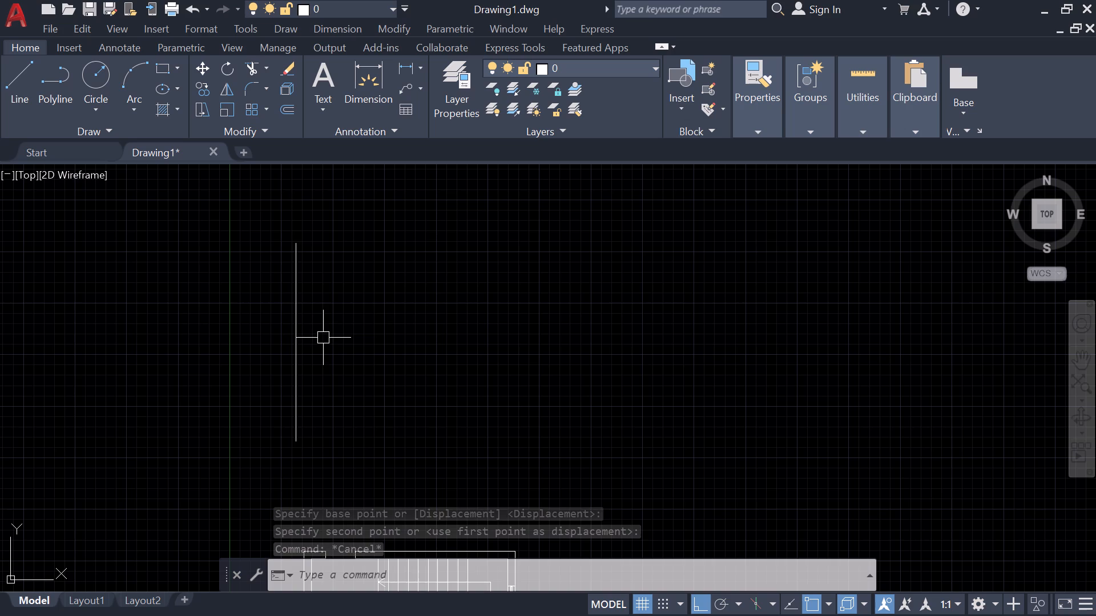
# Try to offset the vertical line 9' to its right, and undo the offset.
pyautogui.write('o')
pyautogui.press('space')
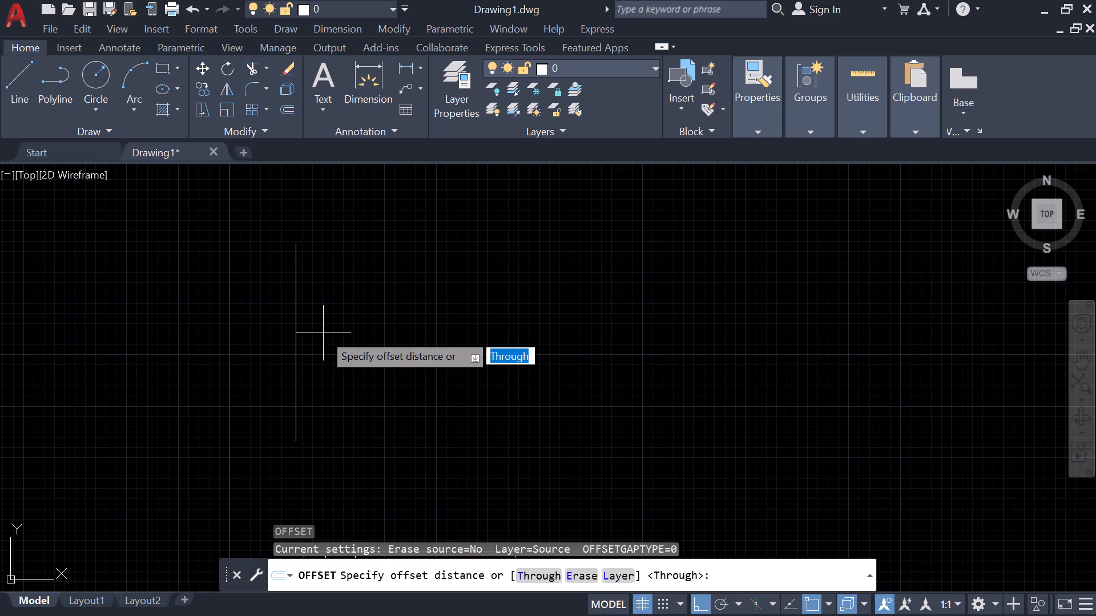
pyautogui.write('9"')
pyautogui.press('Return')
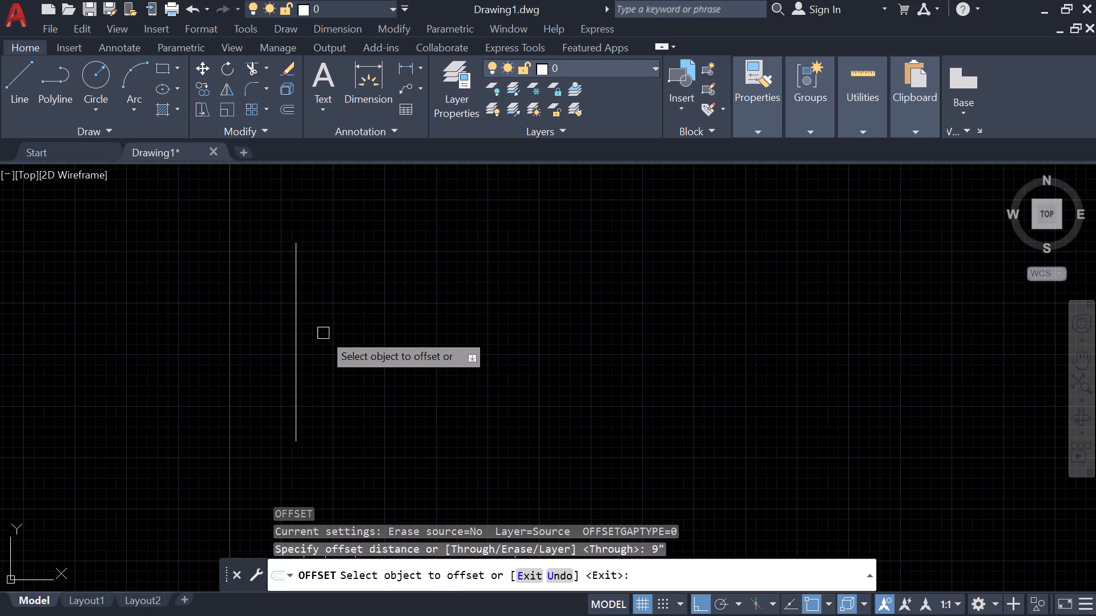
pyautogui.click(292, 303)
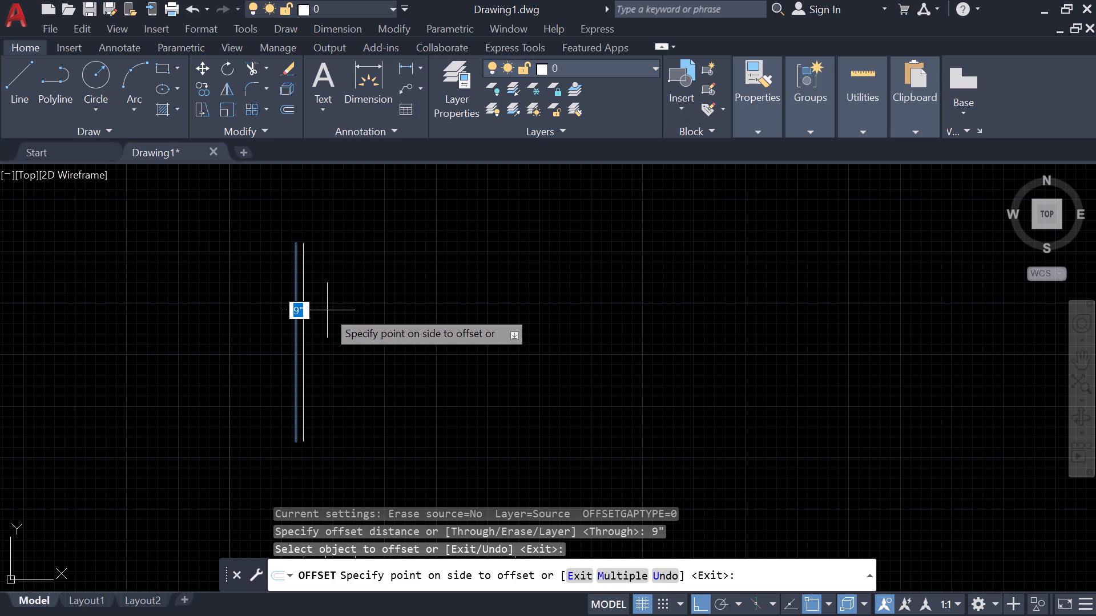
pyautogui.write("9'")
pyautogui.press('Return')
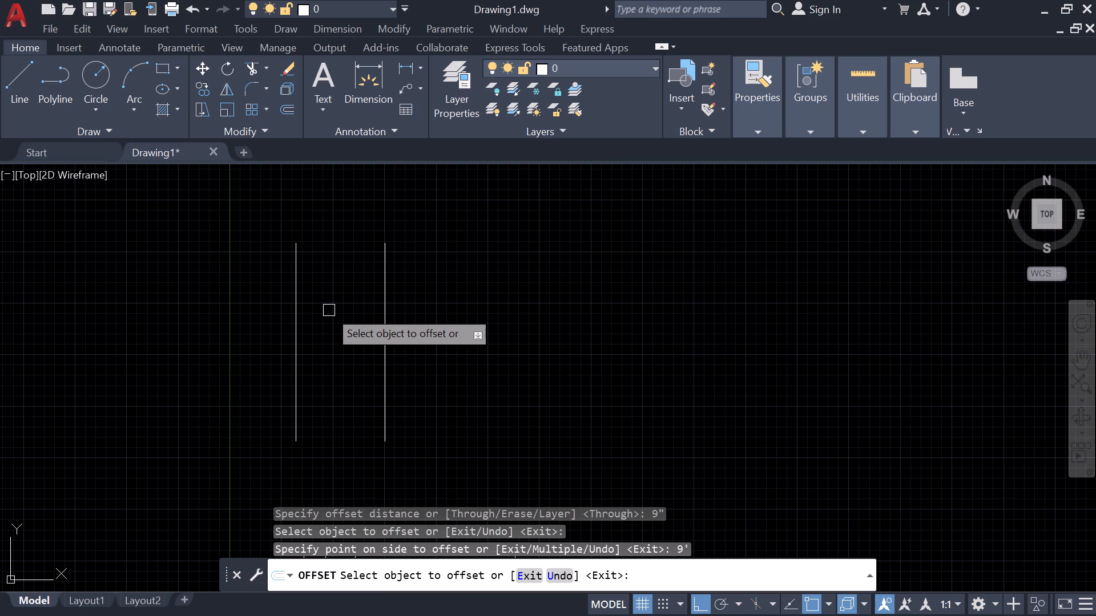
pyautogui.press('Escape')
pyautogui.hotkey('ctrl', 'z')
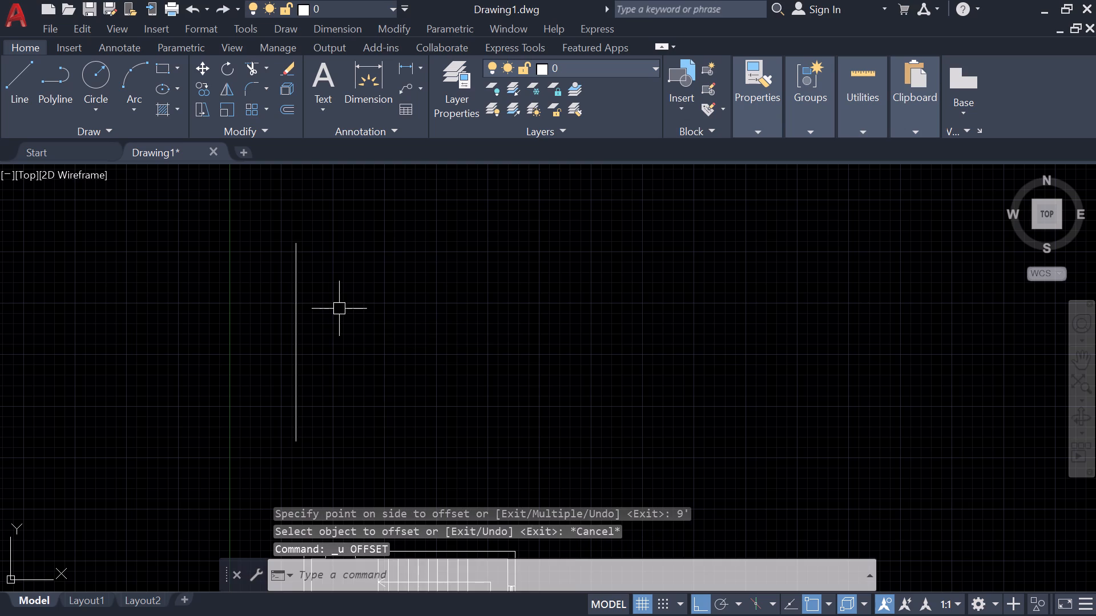
# Offset the 20' vertical line about 1' to its right with the Through option.
pyautogui.press('o')
pyautogui.press('space')
pyautogui.press('space')
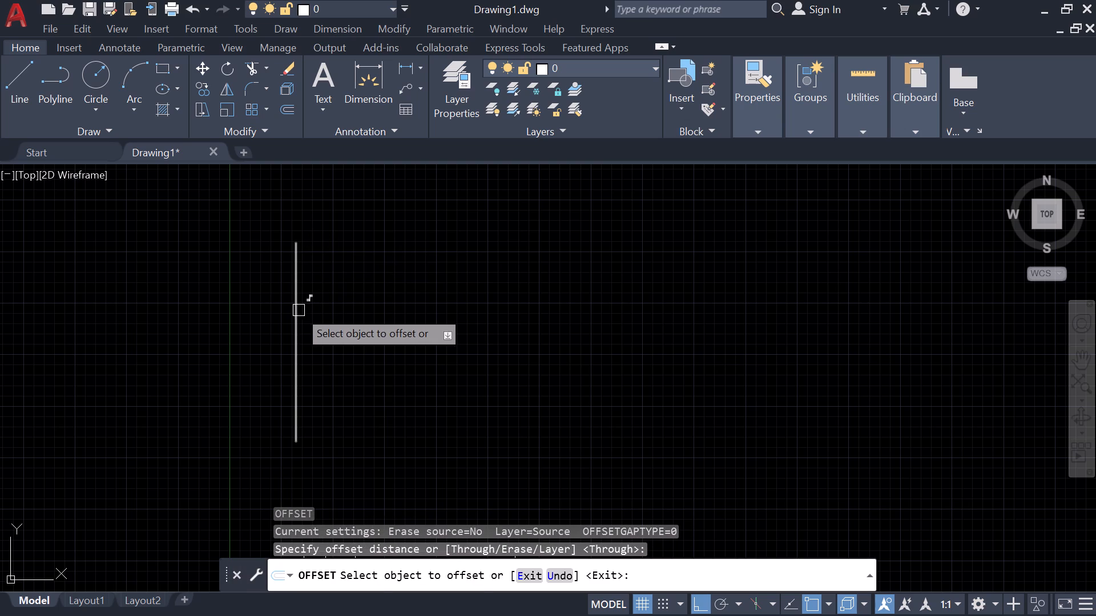
pyautogui.click(295, 313)
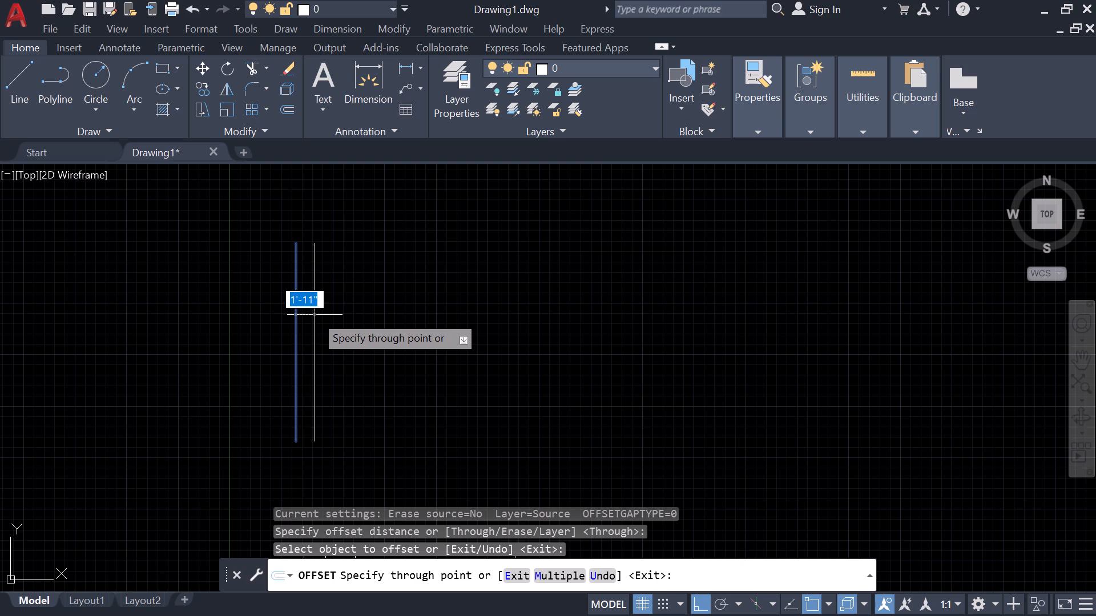
pyautogui.scroll(2, 310, 314)
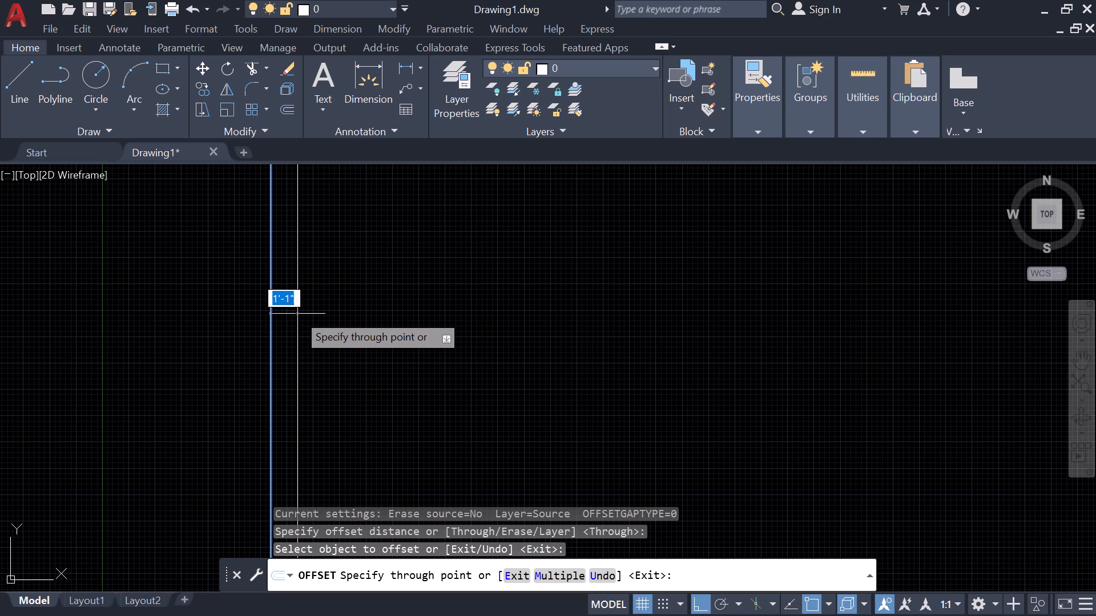
pyautogui.click(295, 314)
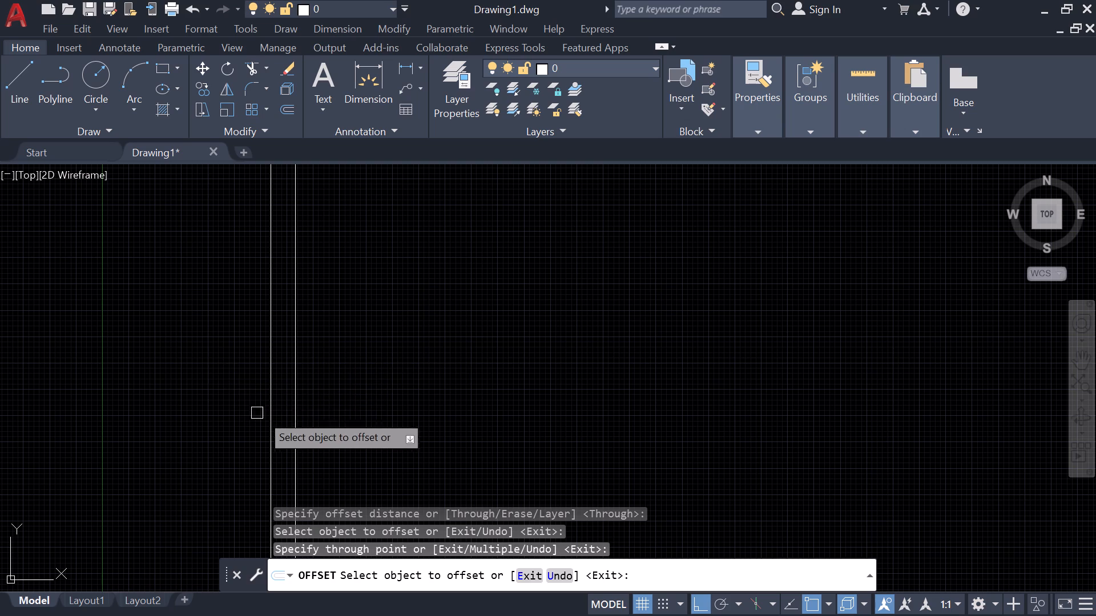
pyautogui.scroll(-2, 281, 402)
pyautogui.moveTo(353, 397); pyautogui.dragTo(376, 371, button='middle')
pyautogui.press('Escape')
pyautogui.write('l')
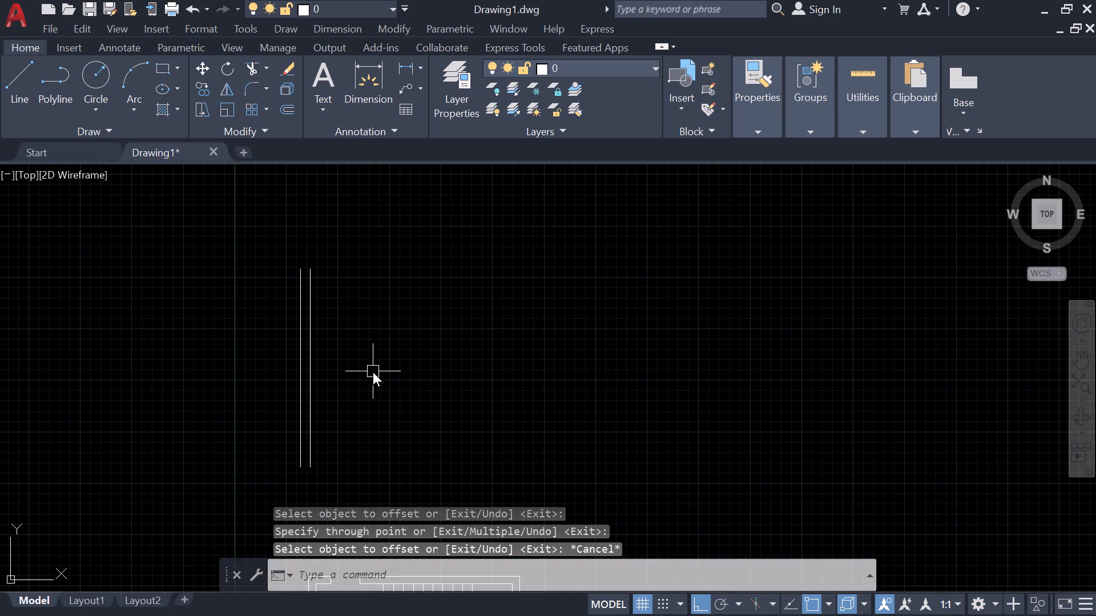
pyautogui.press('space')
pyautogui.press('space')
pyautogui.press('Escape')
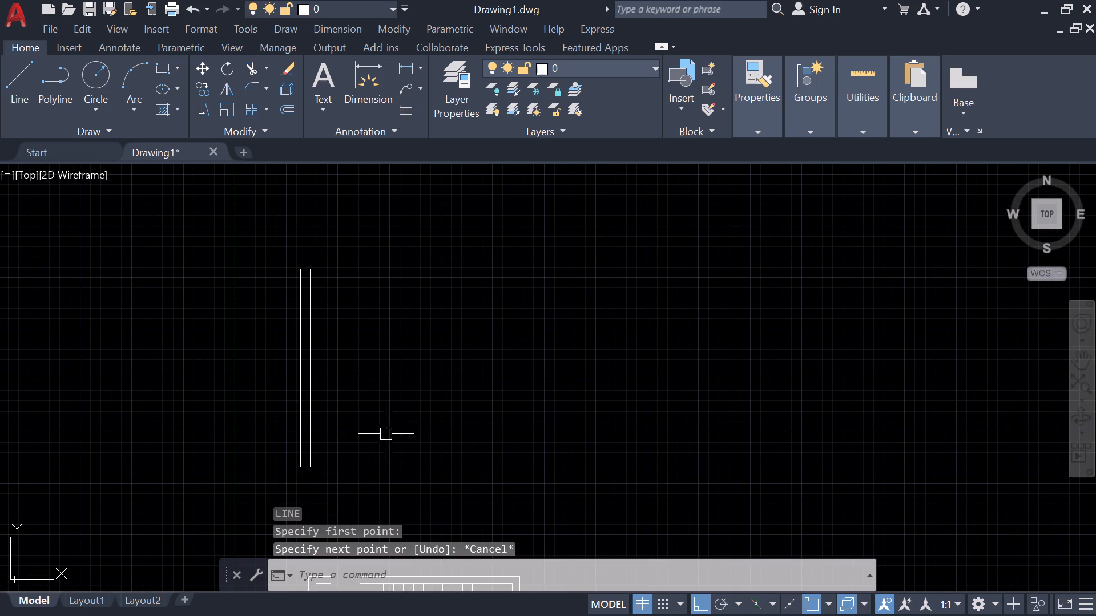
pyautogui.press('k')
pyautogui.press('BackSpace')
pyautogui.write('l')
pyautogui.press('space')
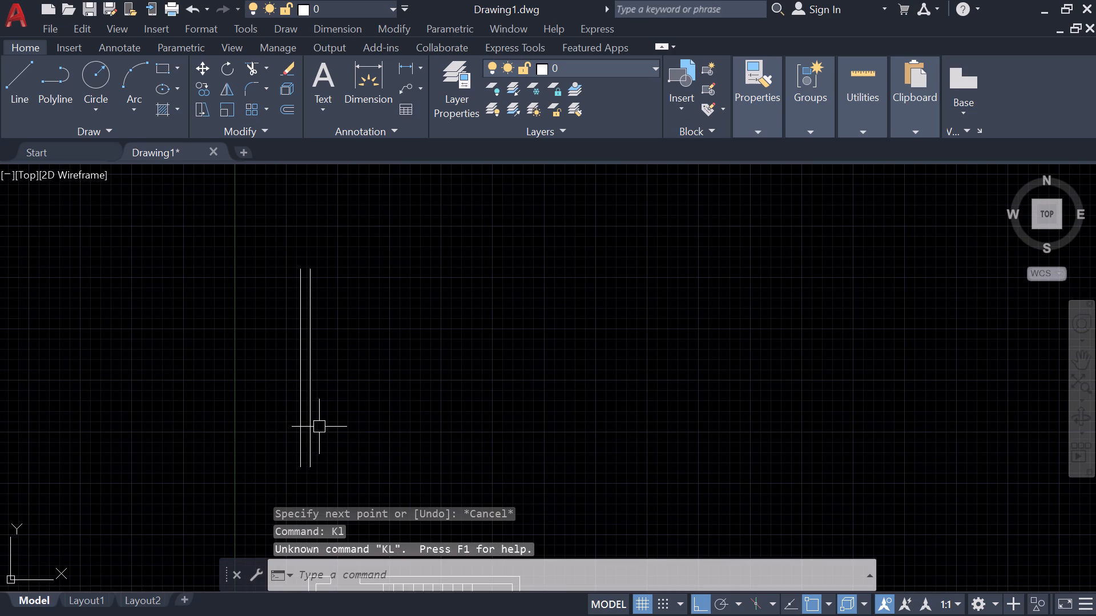
# Close the bottom of the two parallel vertical lines with a short horizontal line between their endpoints.
pyautogui.write('l')
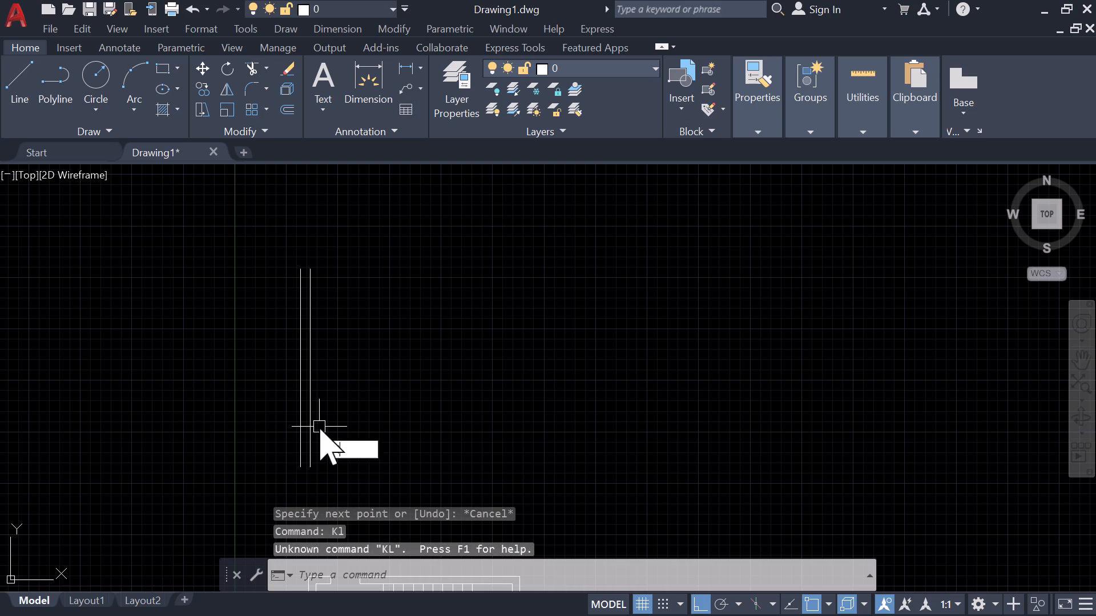
pyautogui.press('space')
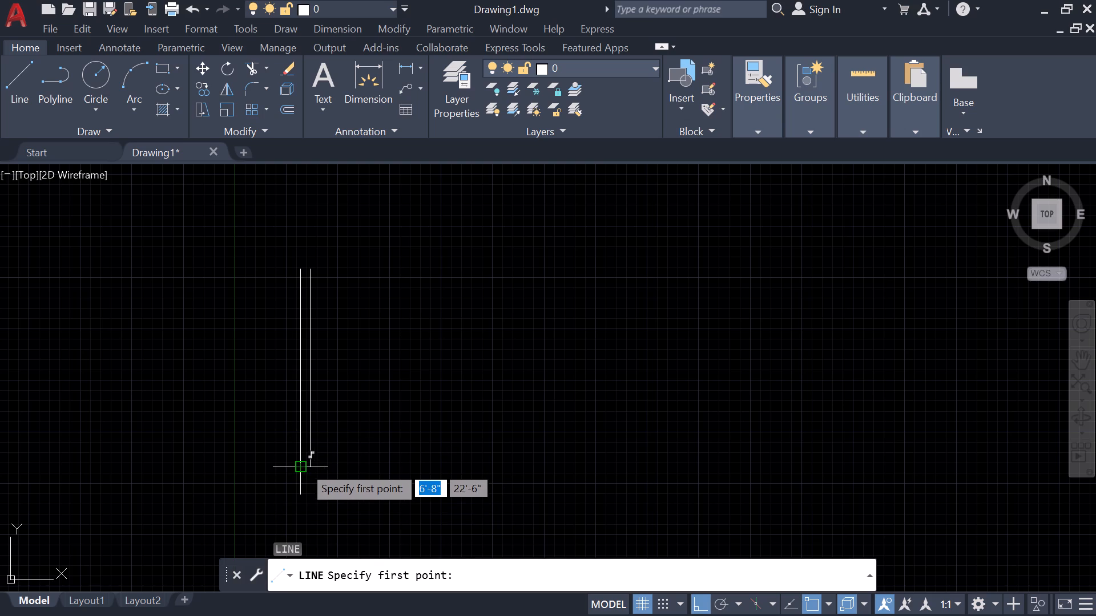
pyautogui.click(303, 465)
pyautogui.click(312, 465)
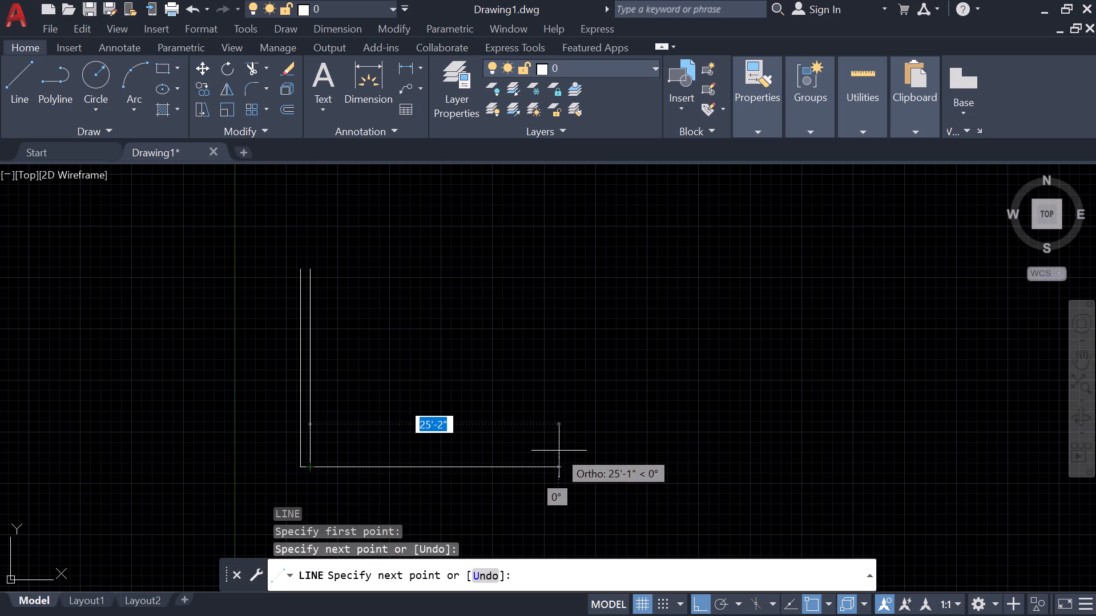
pyautogui.press('Escape')
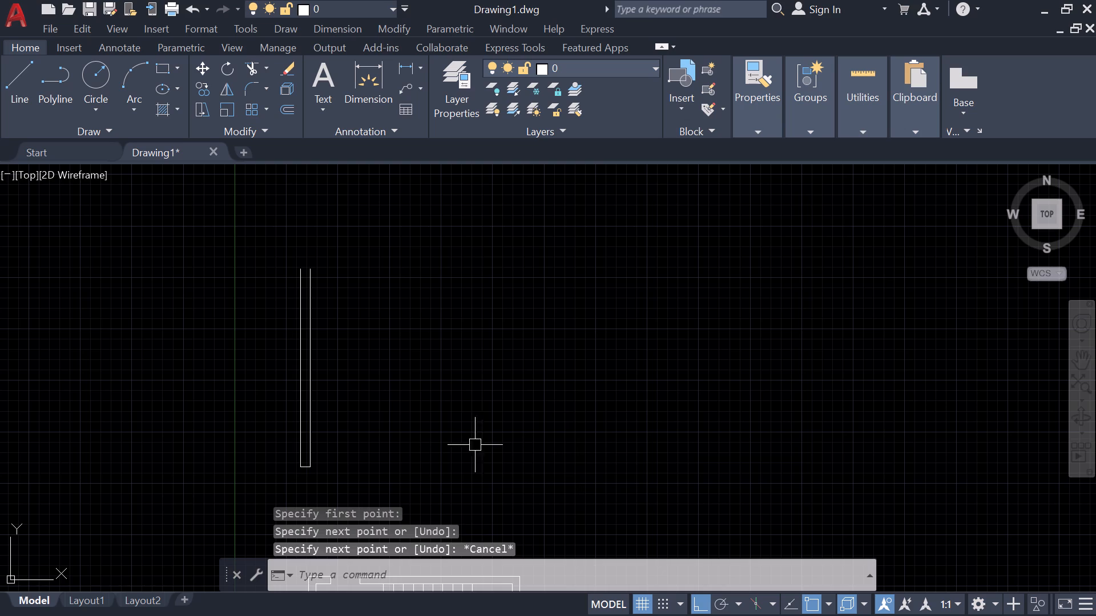
# Close the top of the two parallel vertical lines with a short horizontal line between their endpoints.
pyautogui.press('l')
pyautogui.press('space')
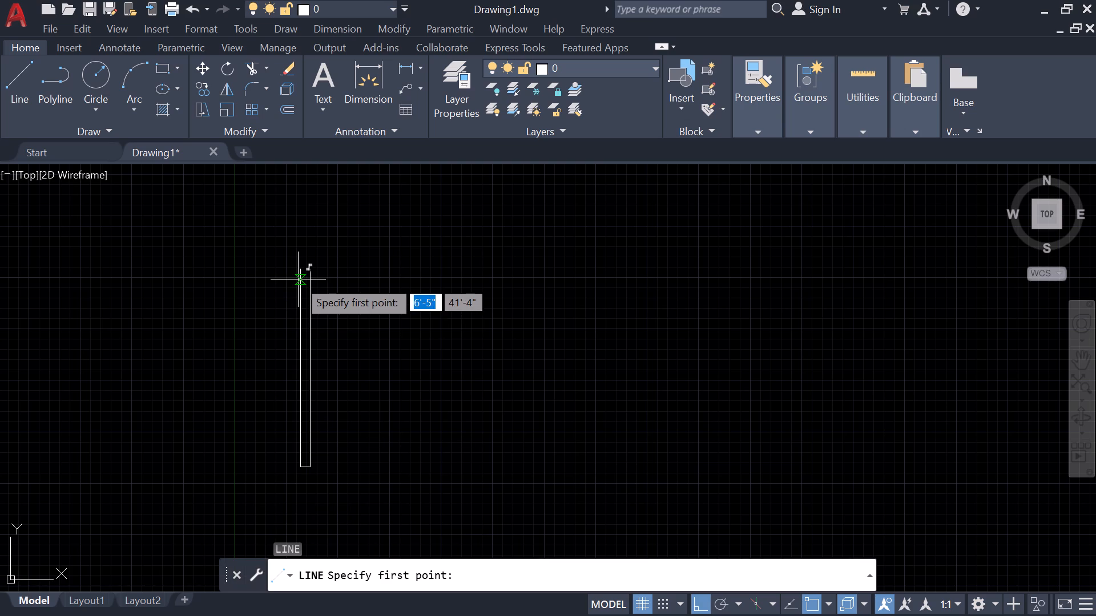
pyautogui.moveTo(317, 299); pyautogui.dragTo(324, 394, button='middle')
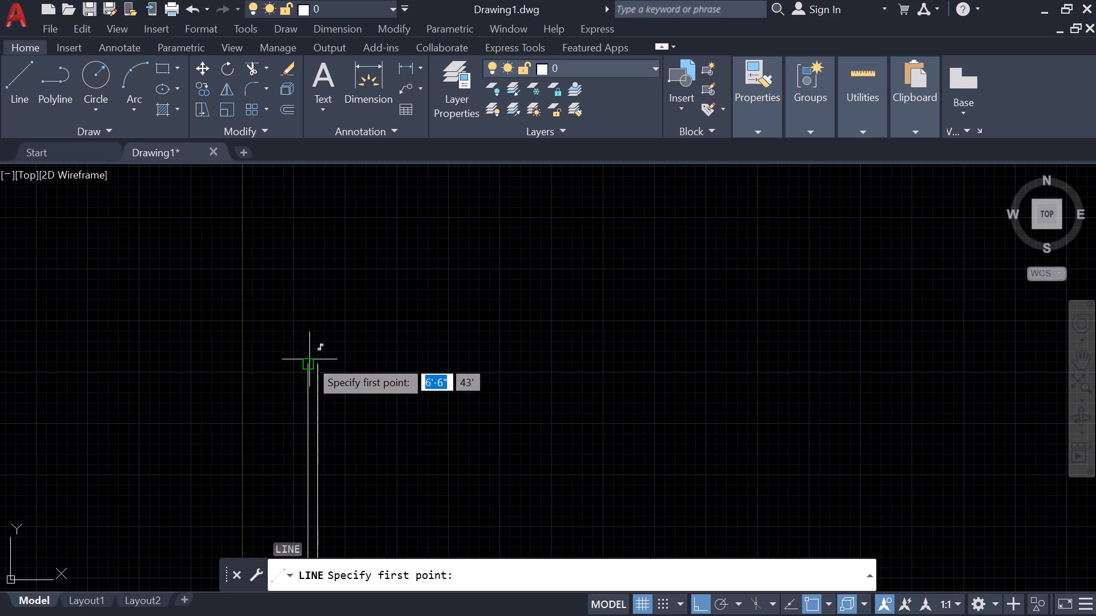
pyautogui.click(311, 359)
pyautogui.click(322, 362)
pyautogui.press('Escape')
pyautogui.scroll(-1, 392, 423)
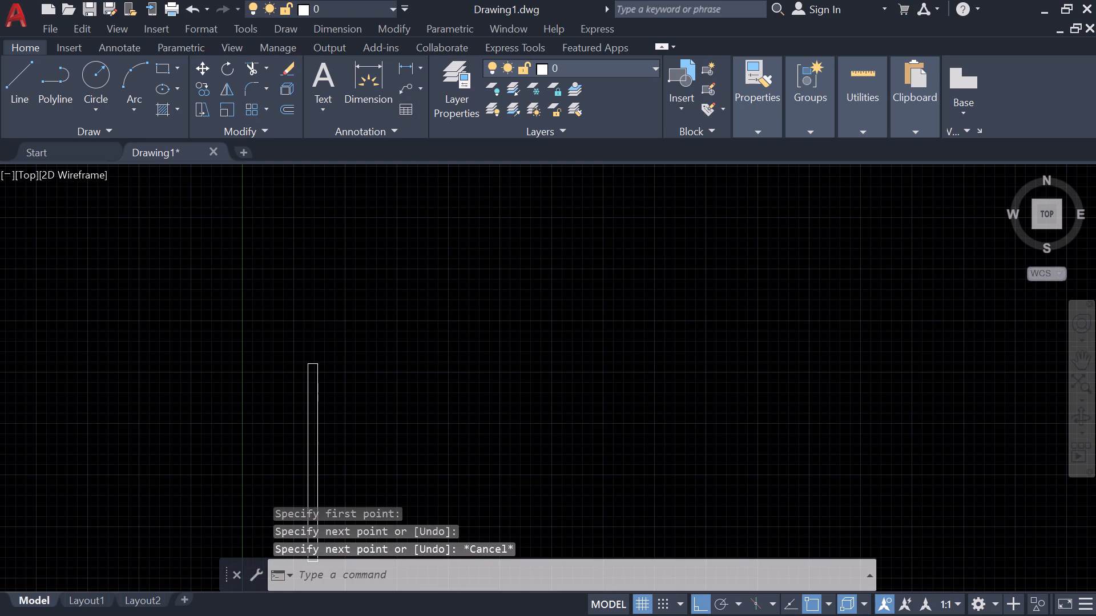
# Offset the bottom closing line of the narrow vertical strip 2' upward.
pyautogui.moveTo(392, 423); pyautogui.dragTo(598, 270, button='middle')
pyautogui.scroll(2, 569, 313)
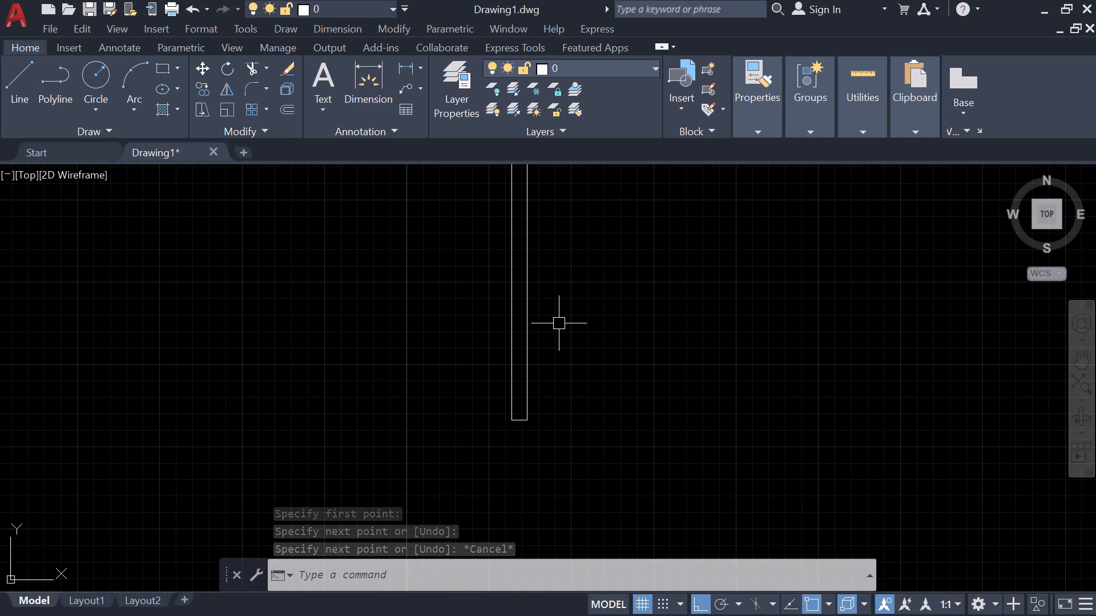
pyautogui.press('o')
pyautogui.press('space')
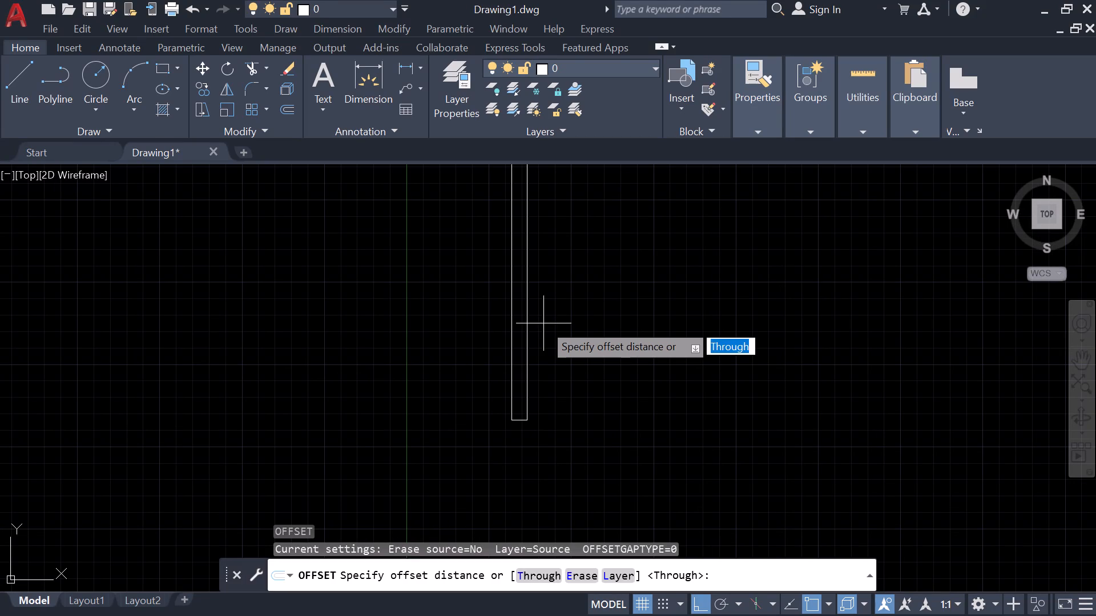
pyautogui.write('2"')
pyautogui.press('Return')
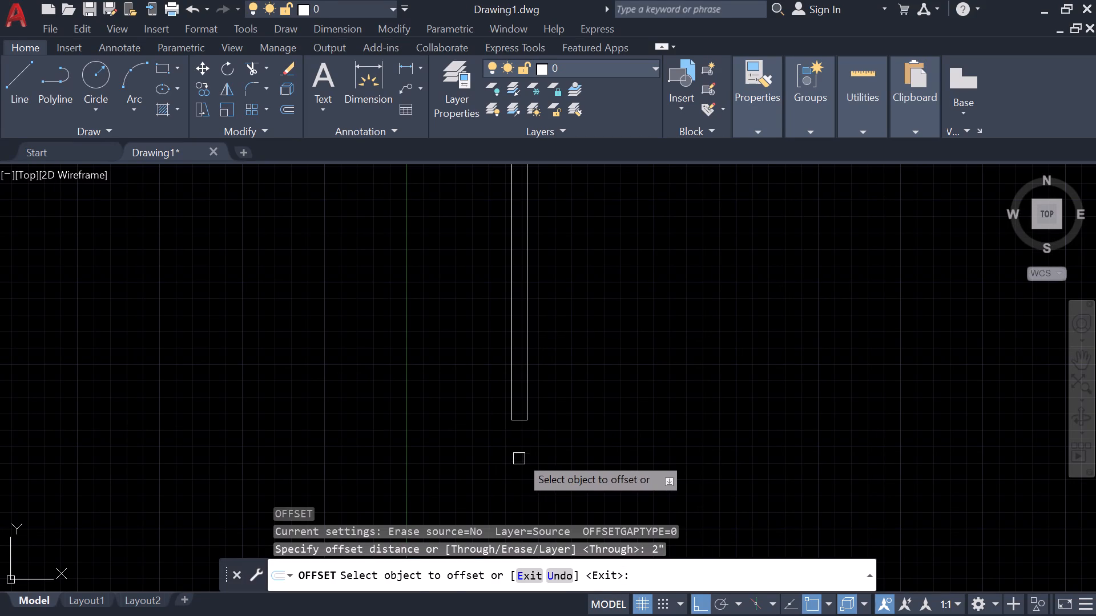
pyautogui.click(517, 416)
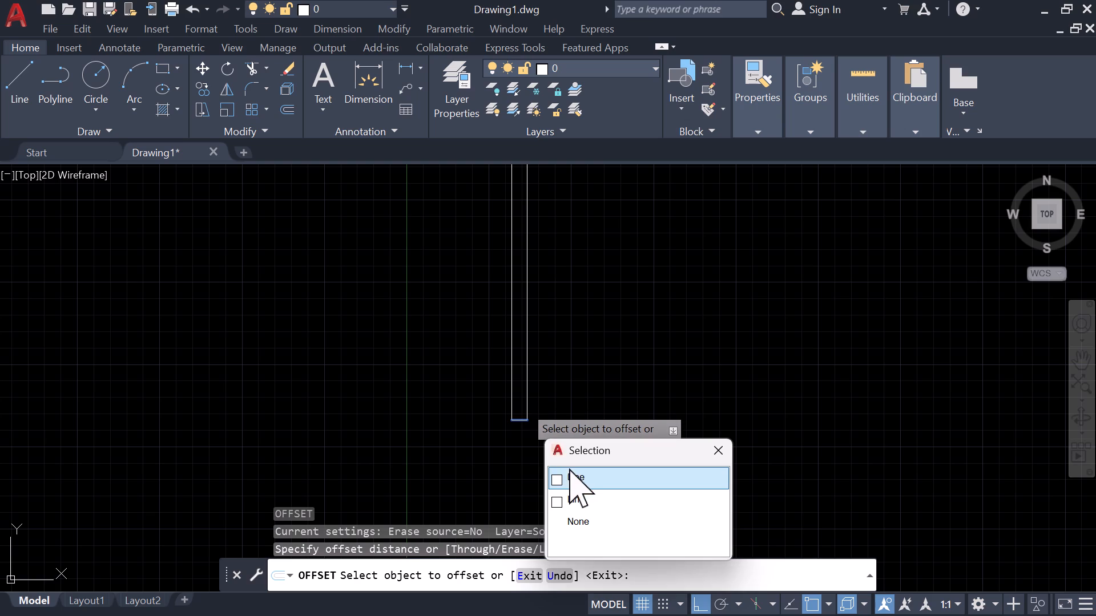
pyautogui.click(573, 473)
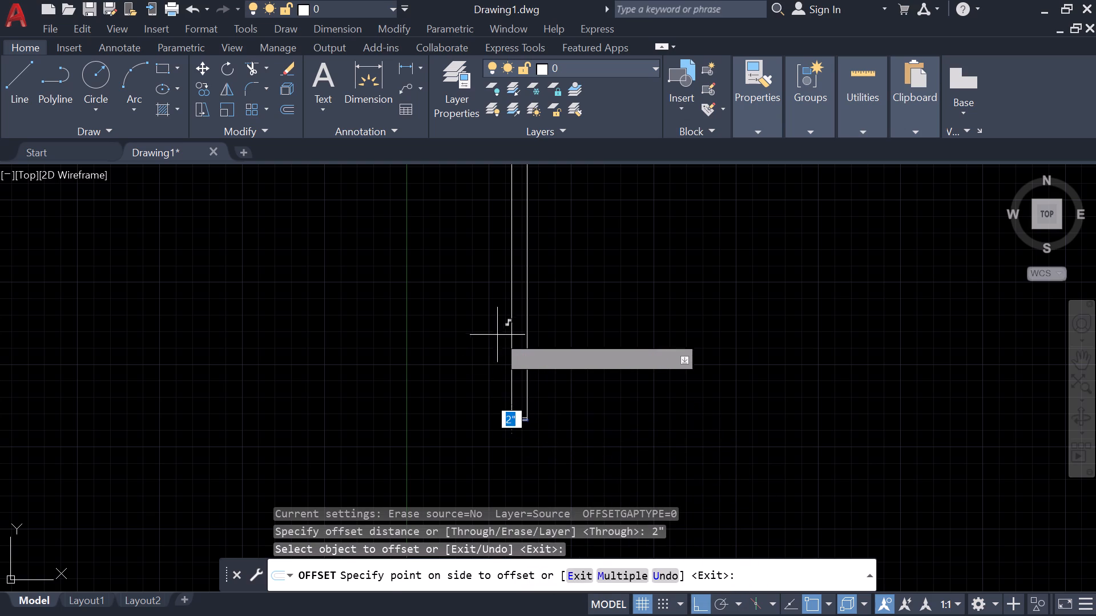
pyautogui.write("2'")
pyautogui.press('Return')
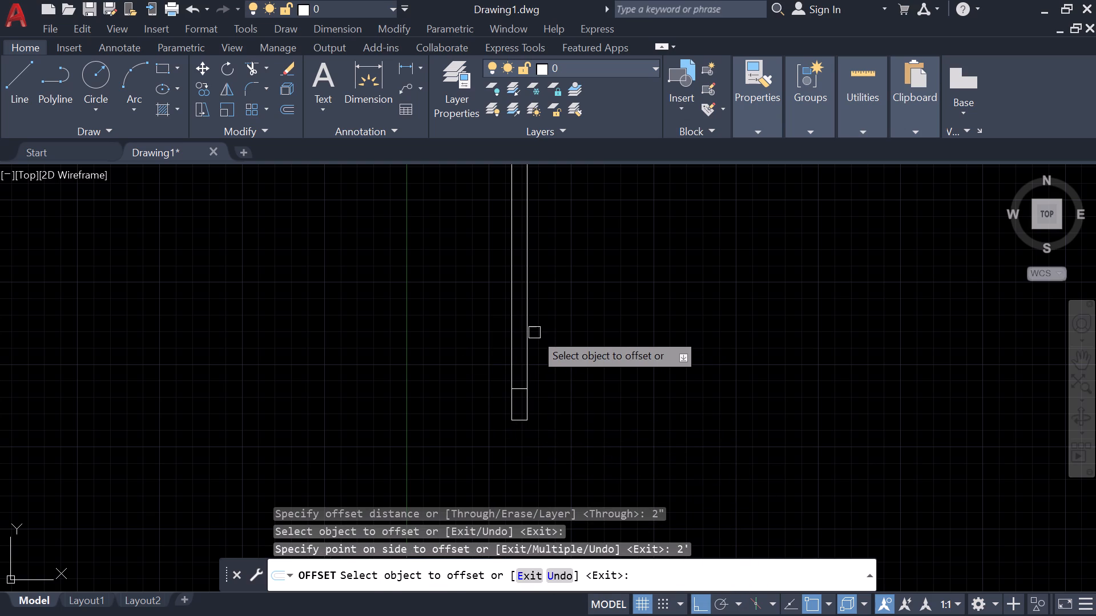
# Offset the cross line 2' above the strip's base 9" upward.
pyautogui.click(518, 335)
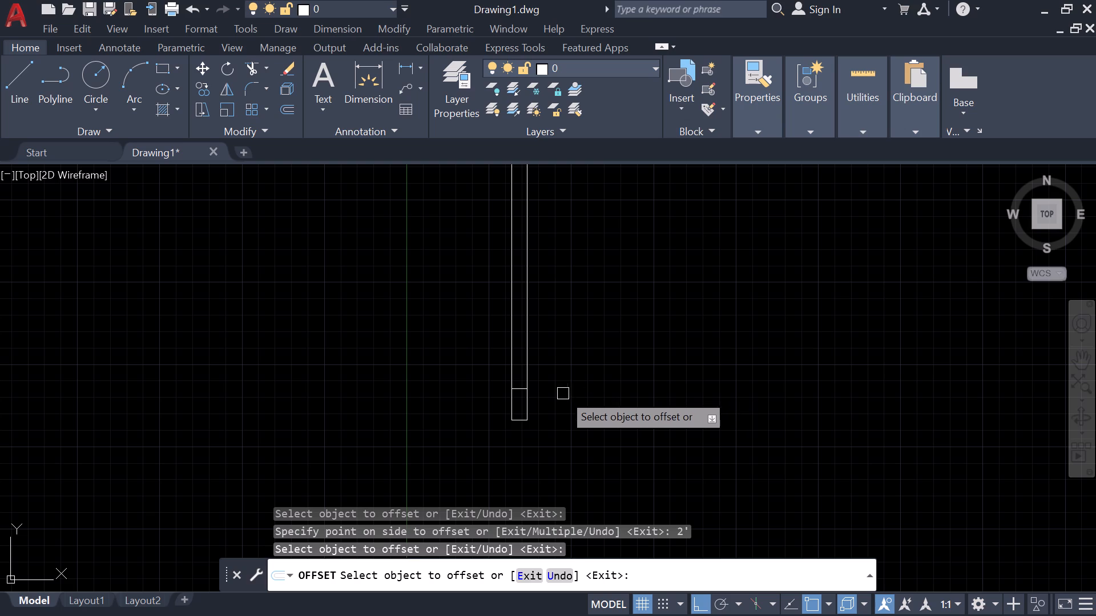
pyautogui.scroll(2, 518, 391)
pyautogui.click(524, 386)
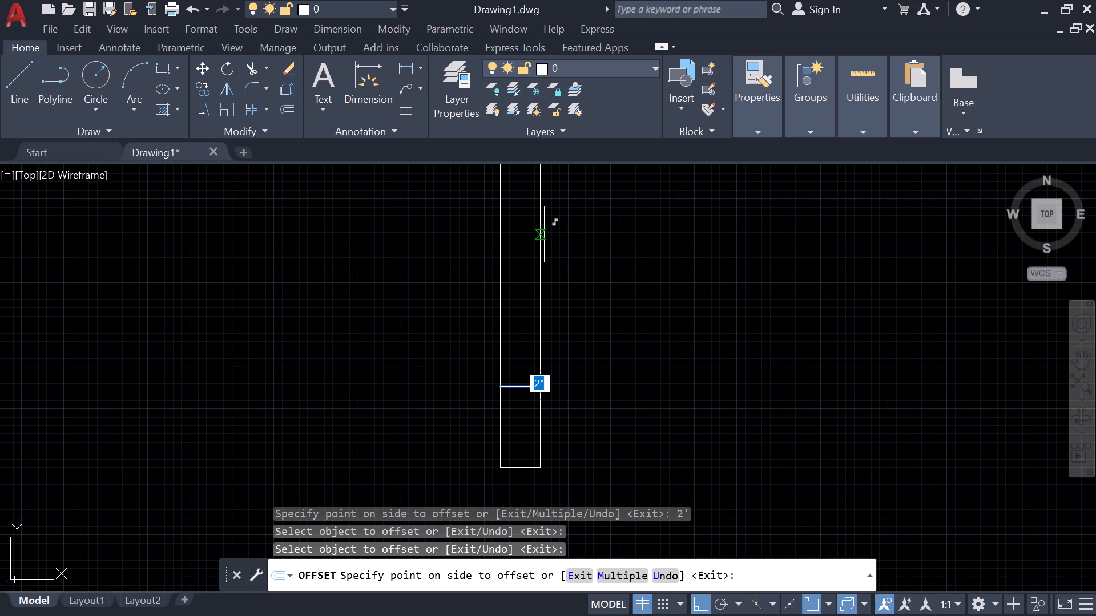
pyautogui.press('9')
pyautogui.hotkey('shift', '"')
pyautogui.press('Return')
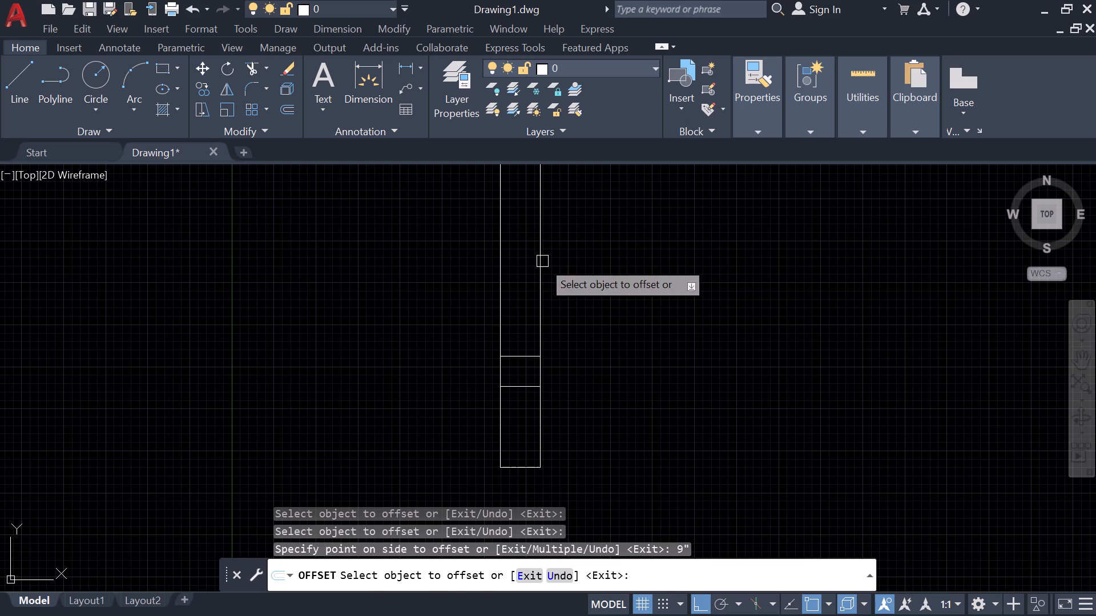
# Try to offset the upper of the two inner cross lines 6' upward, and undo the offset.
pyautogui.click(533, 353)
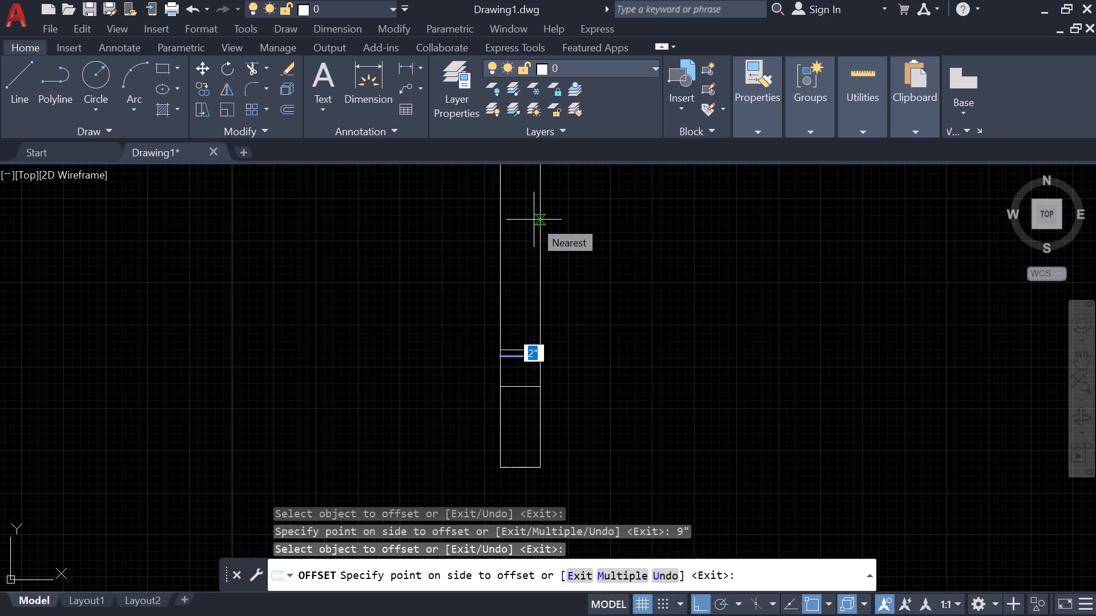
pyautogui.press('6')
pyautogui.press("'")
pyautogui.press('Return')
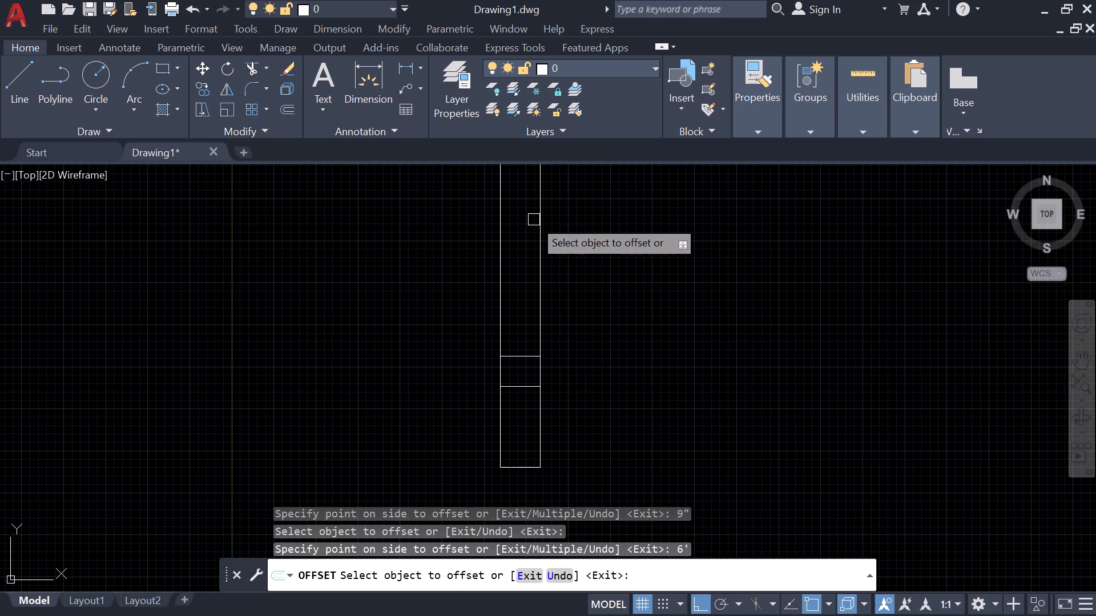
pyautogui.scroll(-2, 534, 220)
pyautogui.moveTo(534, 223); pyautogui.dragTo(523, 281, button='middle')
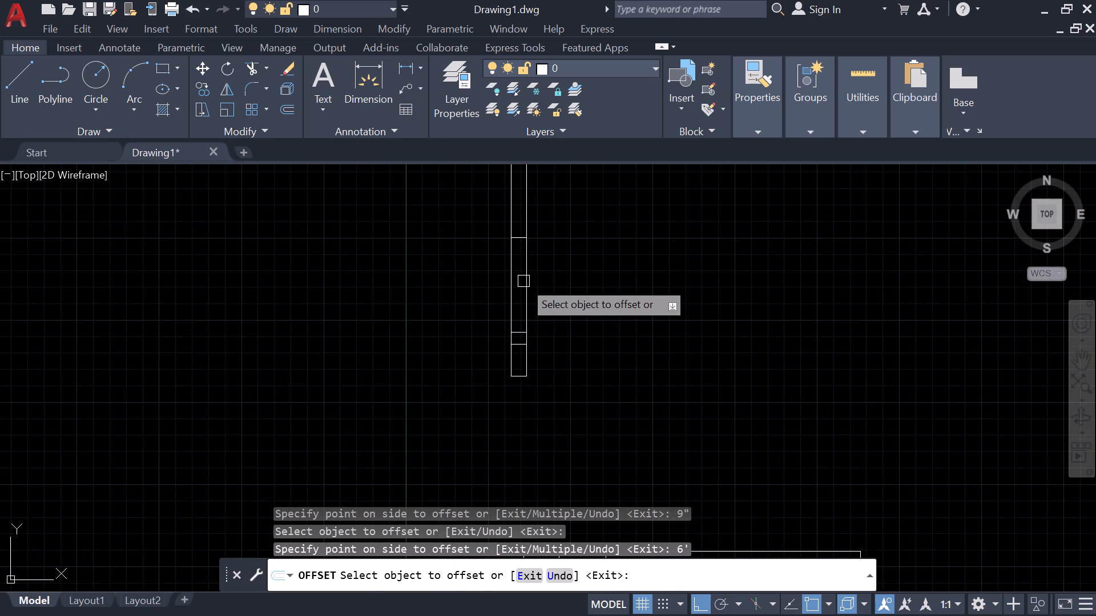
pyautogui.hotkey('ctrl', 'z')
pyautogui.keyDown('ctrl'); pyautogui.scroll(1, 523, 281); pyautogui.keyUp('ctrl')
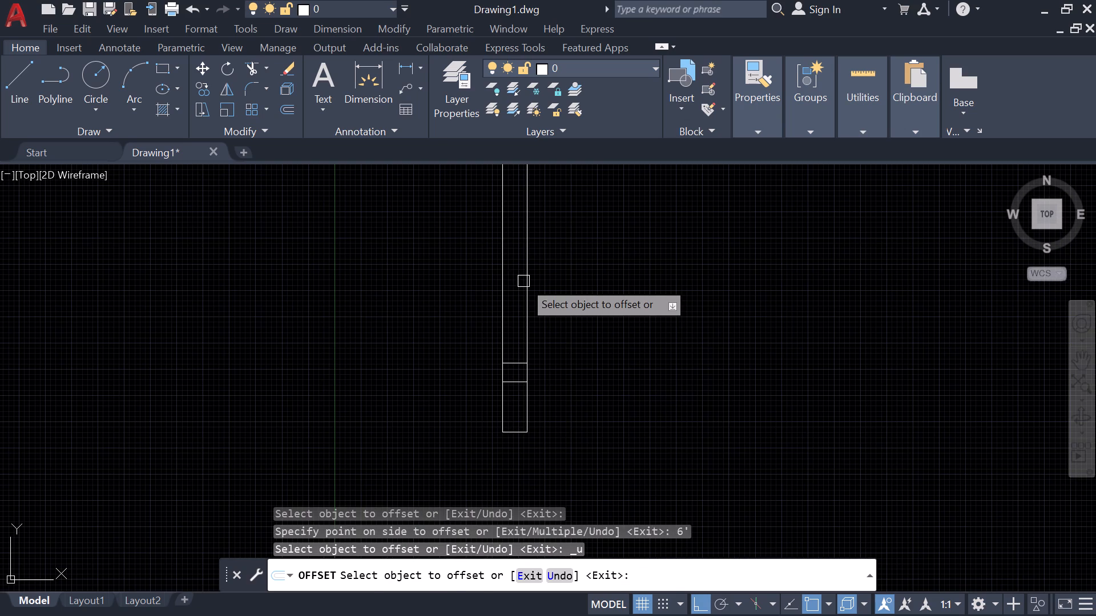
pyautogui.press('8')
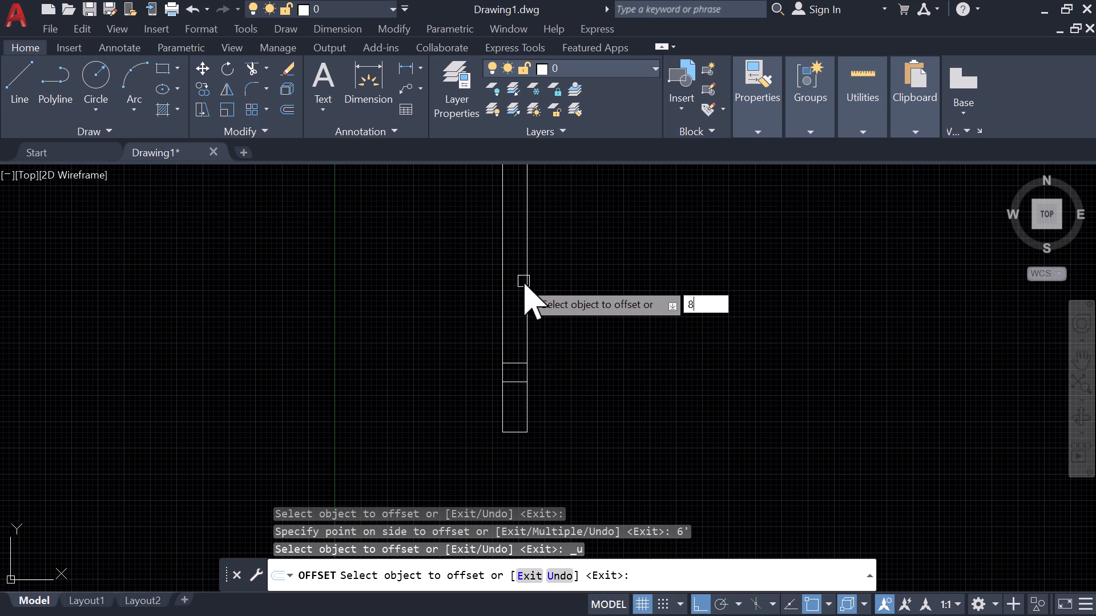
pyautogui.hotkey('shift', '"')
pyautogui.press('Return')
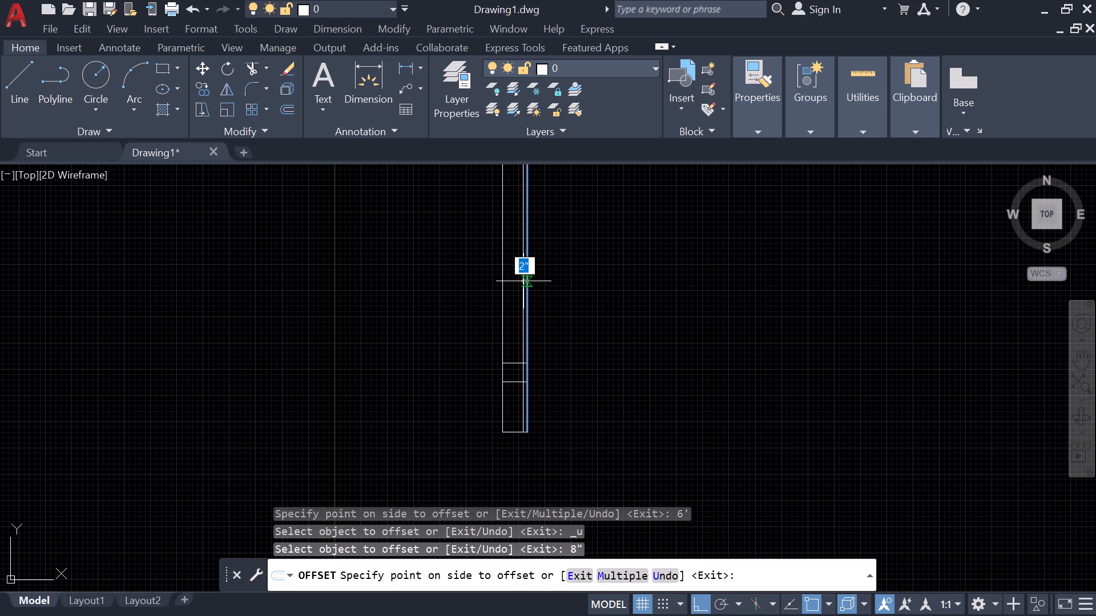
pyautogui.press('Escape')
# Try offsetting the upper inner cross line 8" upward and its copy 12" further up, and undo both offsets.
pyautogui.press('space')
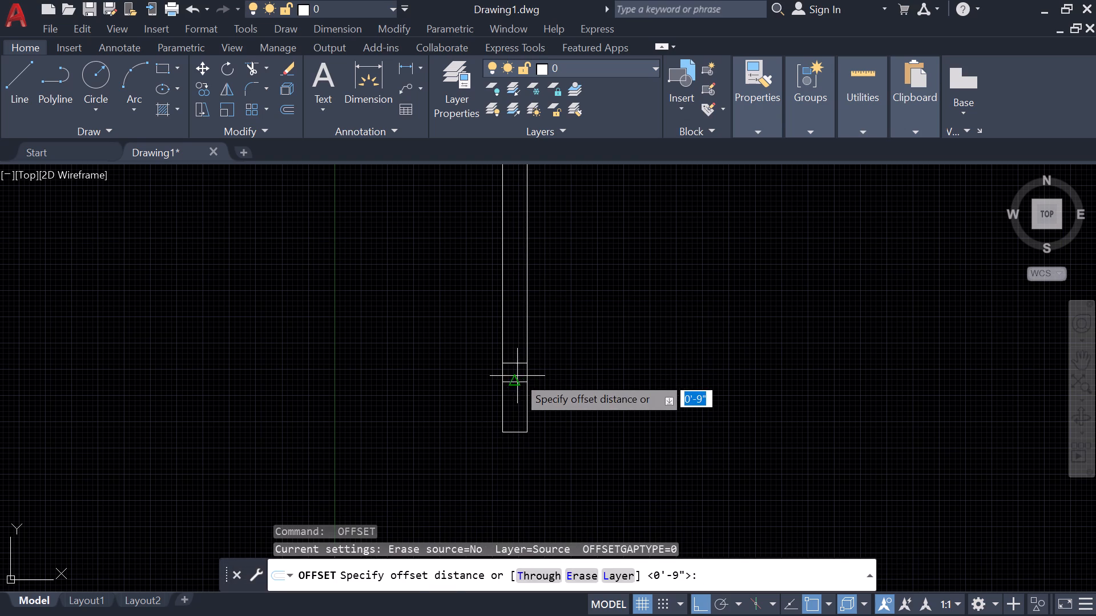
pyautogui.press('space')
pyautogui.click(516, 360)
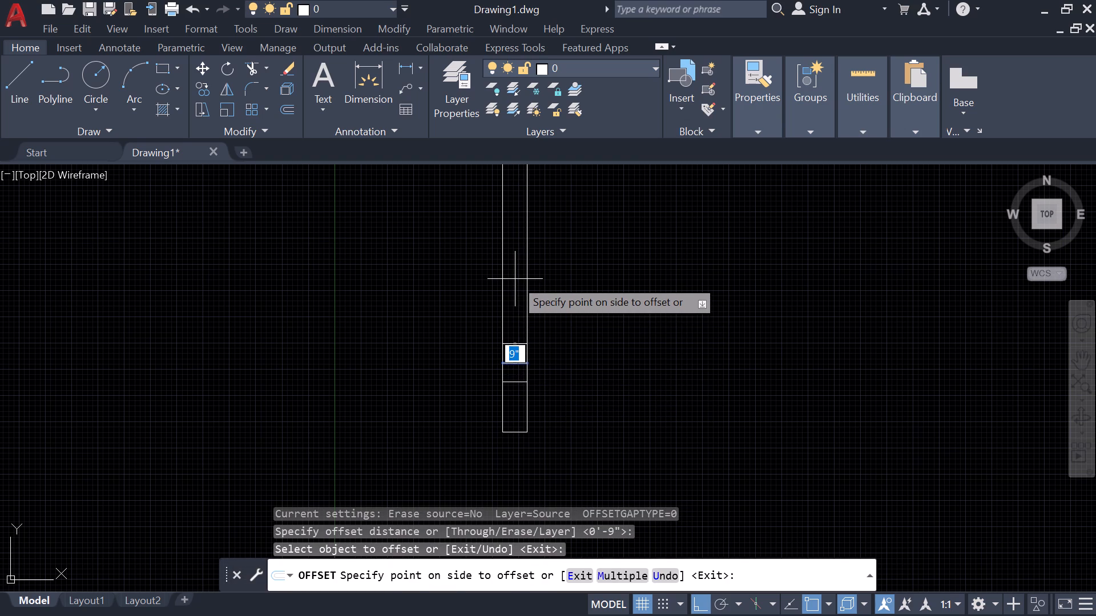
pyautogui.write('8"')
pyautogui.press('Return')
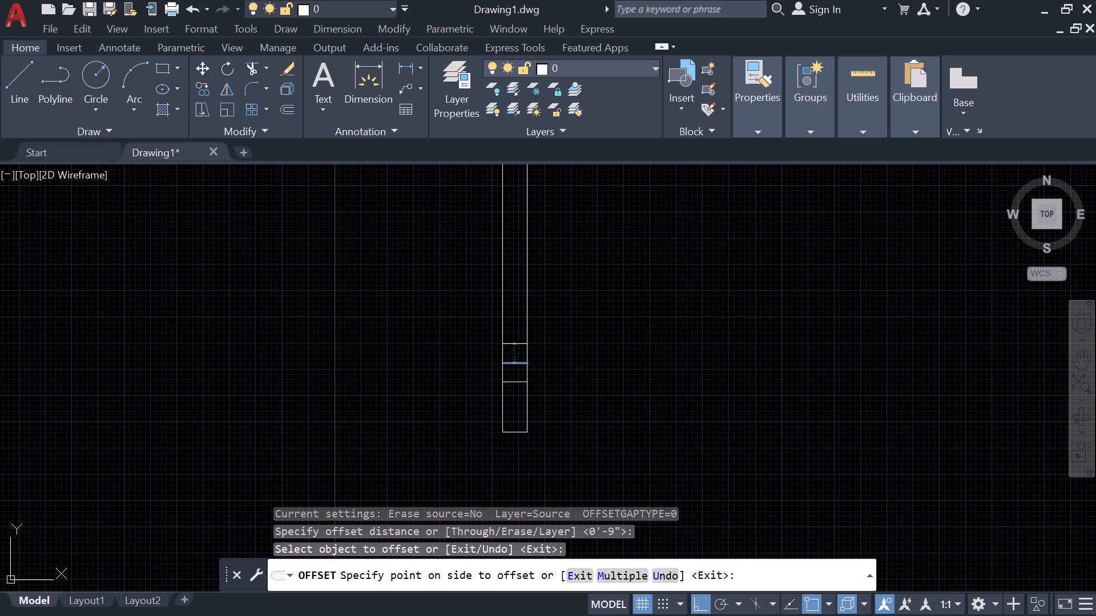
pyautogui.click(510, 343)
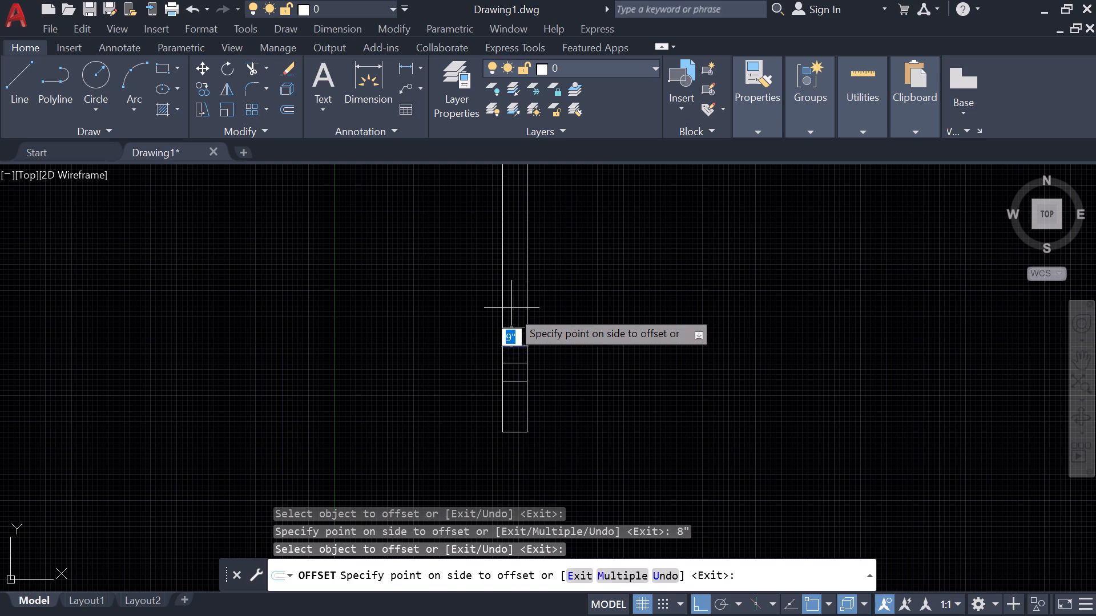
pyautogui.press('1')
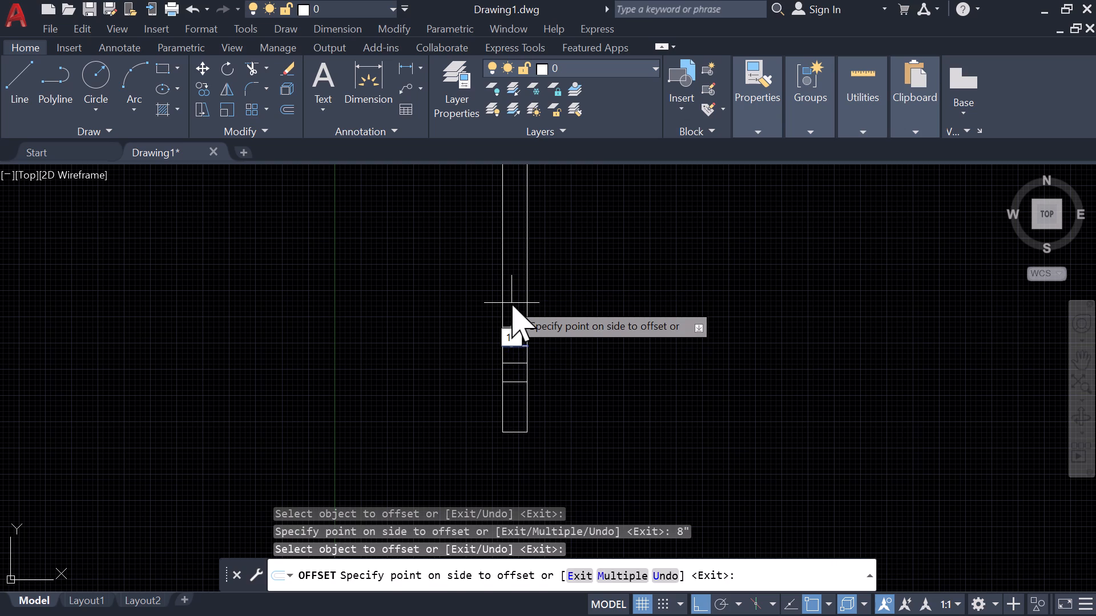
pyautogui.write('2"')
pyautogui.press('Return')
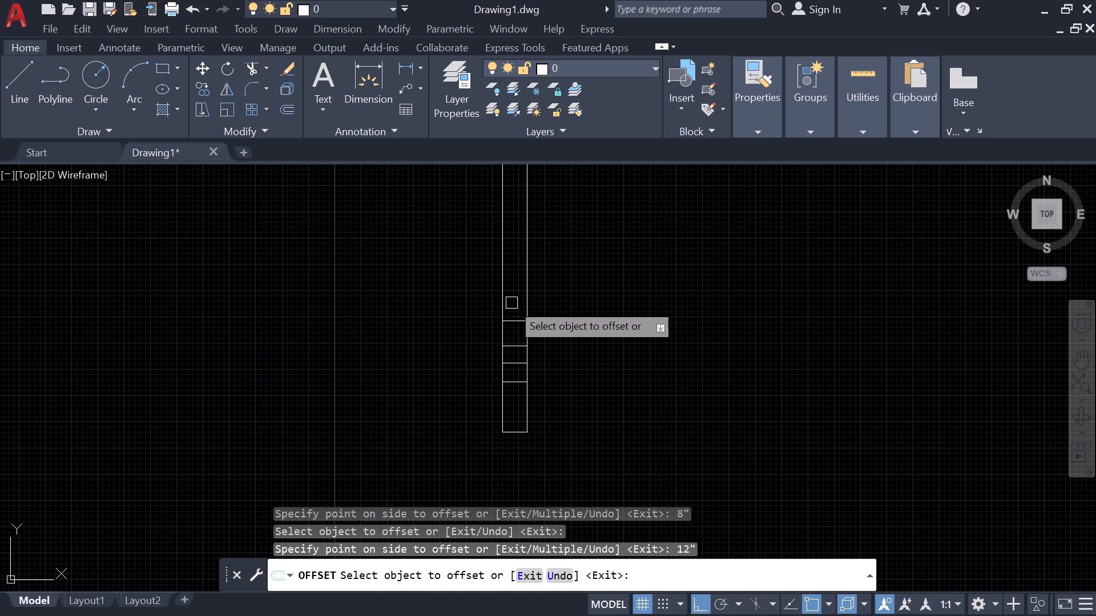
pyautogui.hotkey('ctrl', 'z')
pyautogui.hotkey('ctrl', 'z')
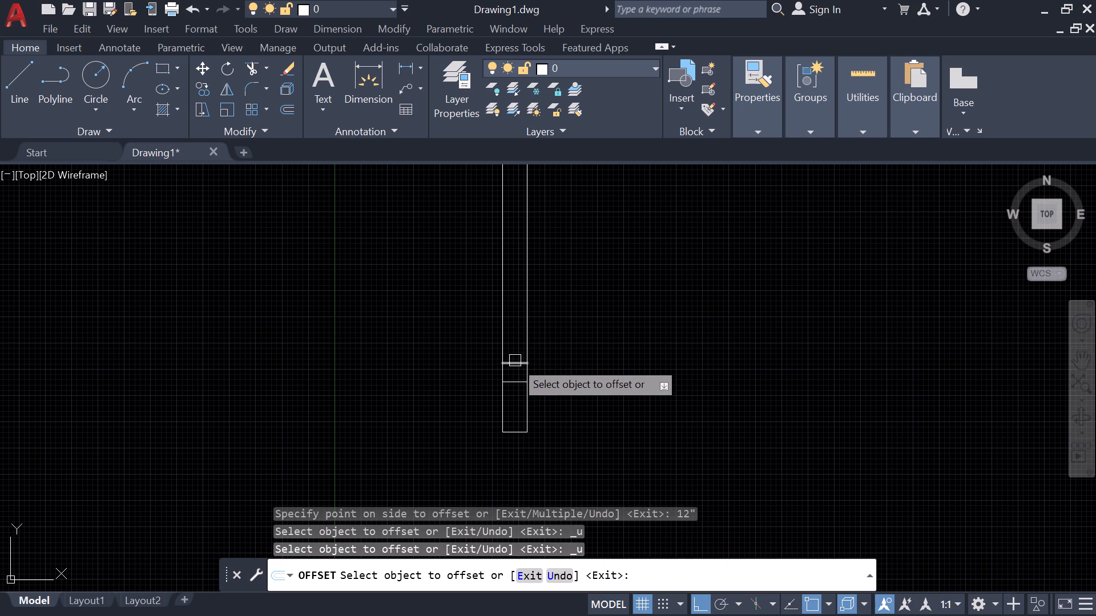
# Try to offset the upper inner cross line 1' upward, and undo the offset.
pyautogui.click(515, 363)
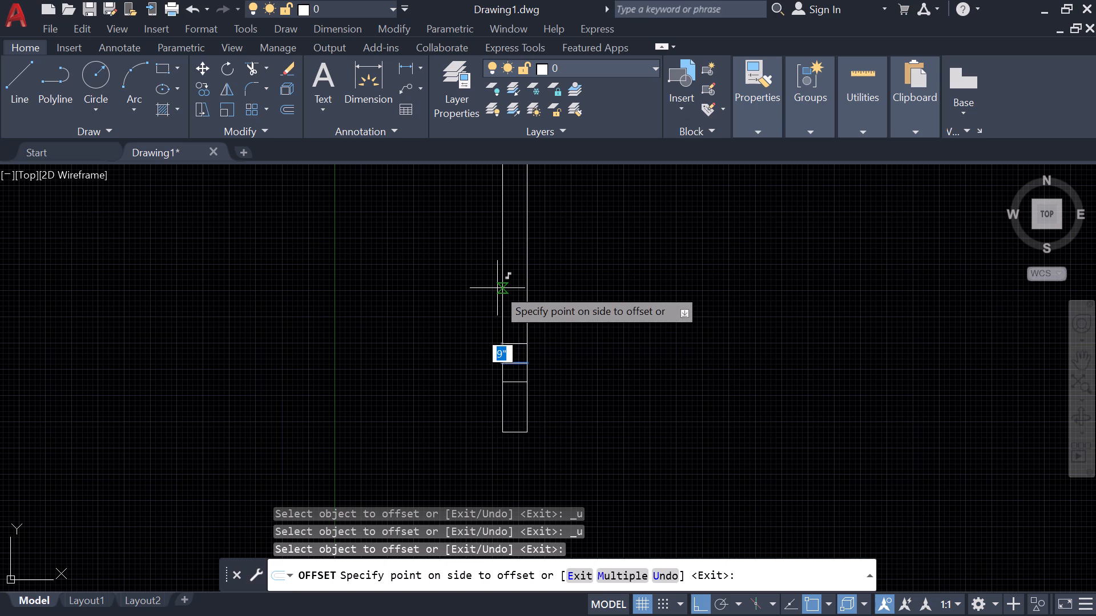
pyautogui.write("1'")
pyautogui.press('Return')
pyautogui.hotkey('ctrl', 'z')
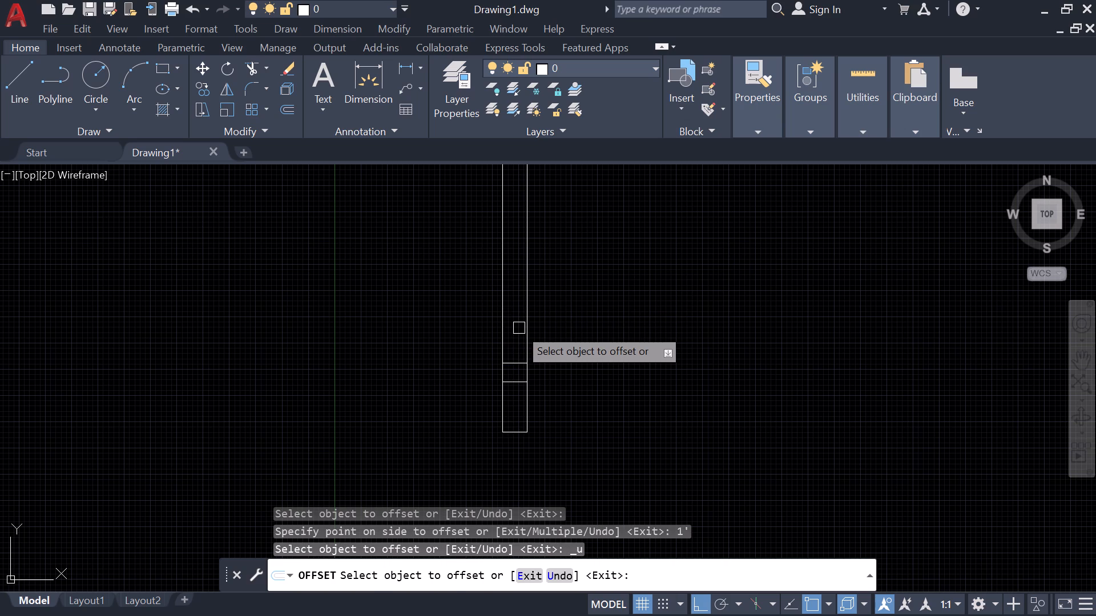
# Offset the upper inner cross line of the strip 3' upward.
pyautogui.click(514, 364)
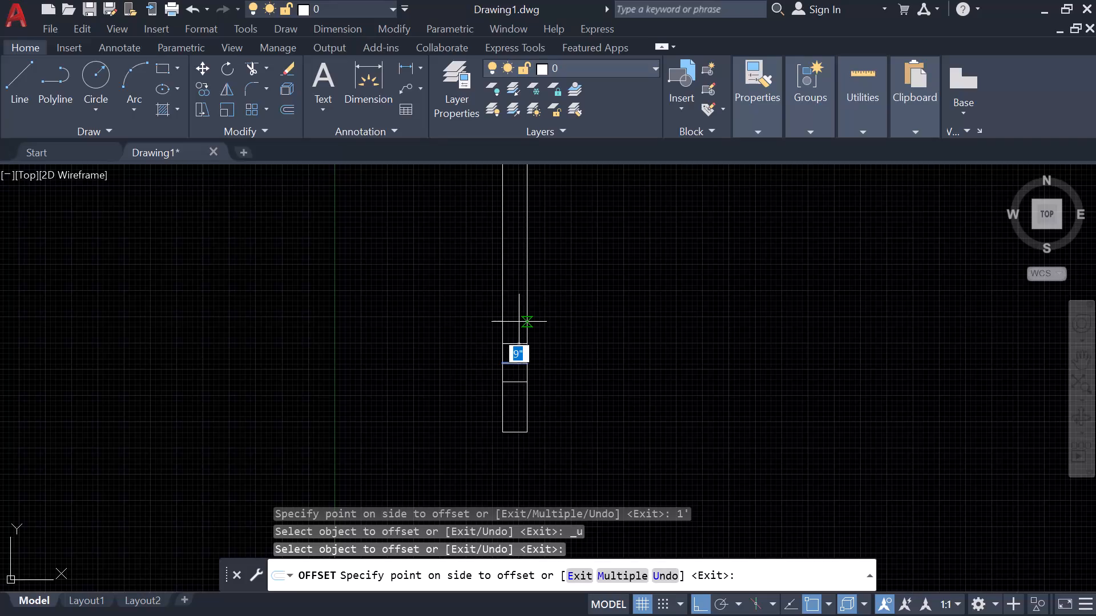
pyautogui.write("3'")
pyautogui.press('Return')
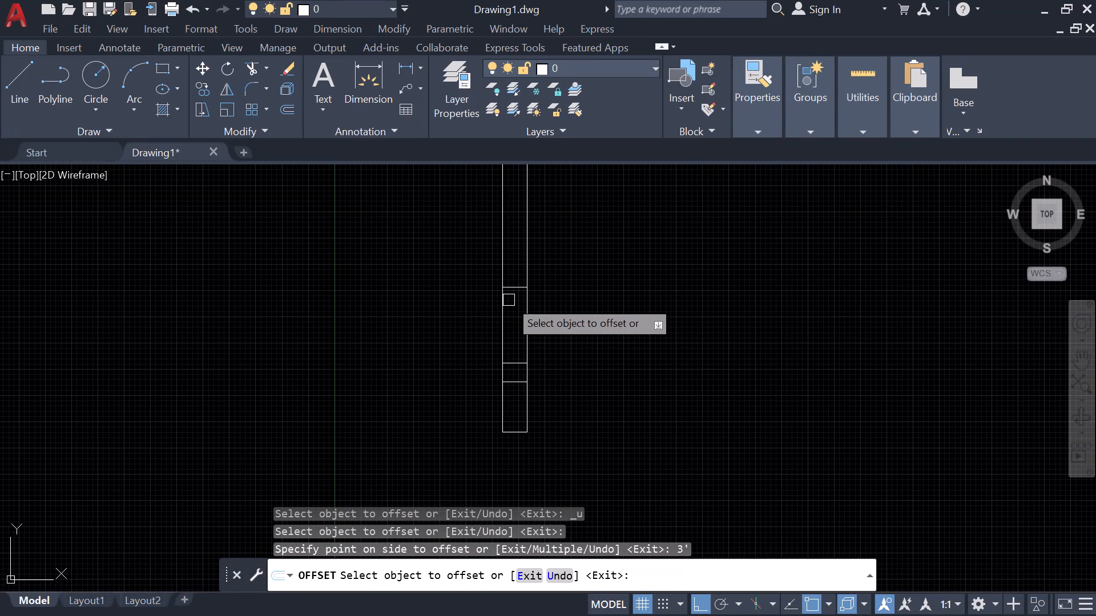
# Offset the highest inner cross line of the strip 4' upward.
pyautogui.moveTo(518, 320); pyautogui.dragTo(507, 387, button='middle')
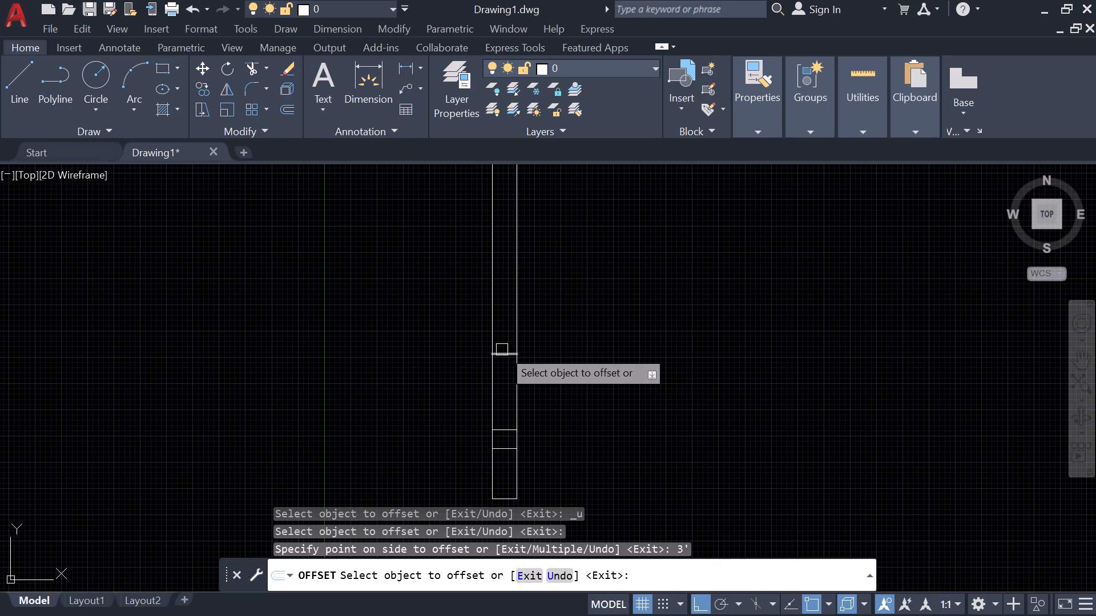
pyautogui.click(506, 356)
pyautogui.write("4'")
pyautogui.press('Return')
# Offset the cross line 4' above the previous one a further 3' upward inside the strip.
pyautogui.scroll(1, 506, 212)
pyautogui.moveTo(506, 212); pyautogui.dragTo(514, 313, button='middle')
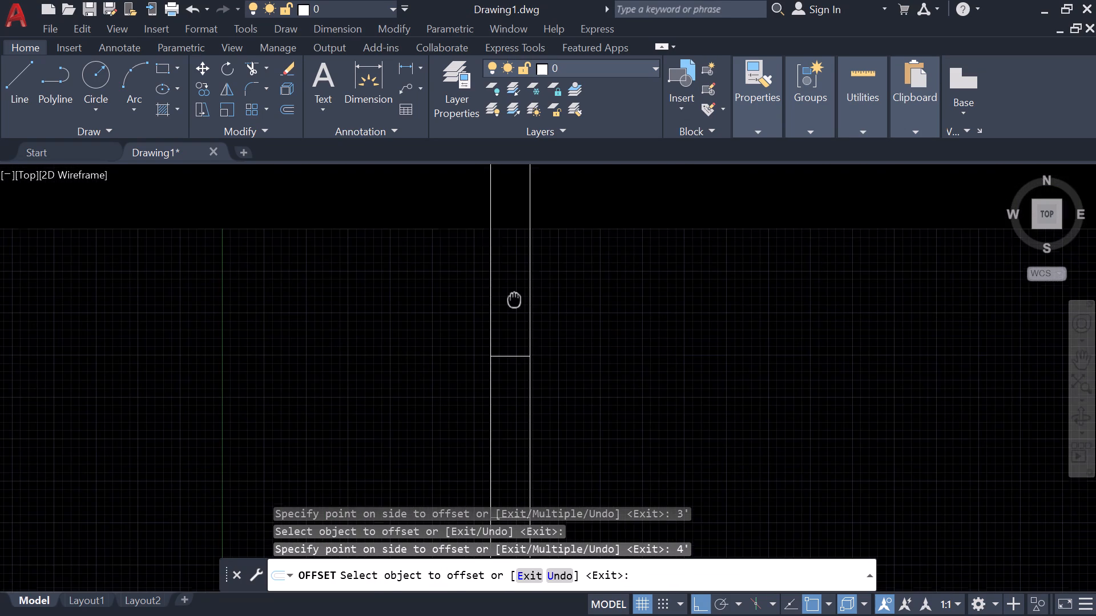
pyautogui.click(507, 383)
pyautogui.scroll(-1, 508, 242)
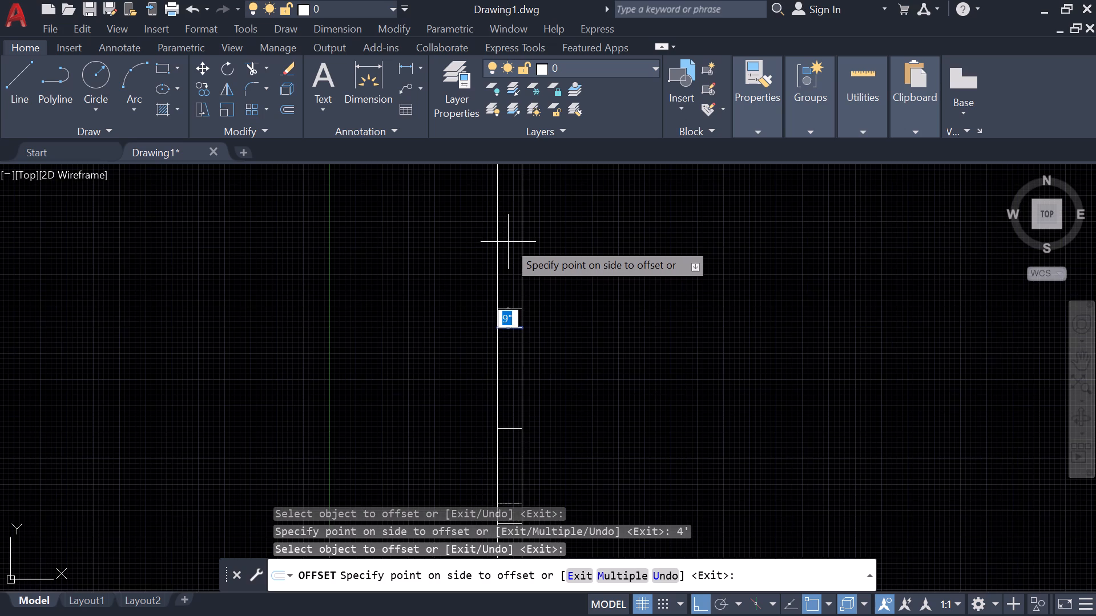
pyautogui.moveTo(509, 260); pyautogui.dragTo(502, 425, button='middle')
pyautogui.press('3')
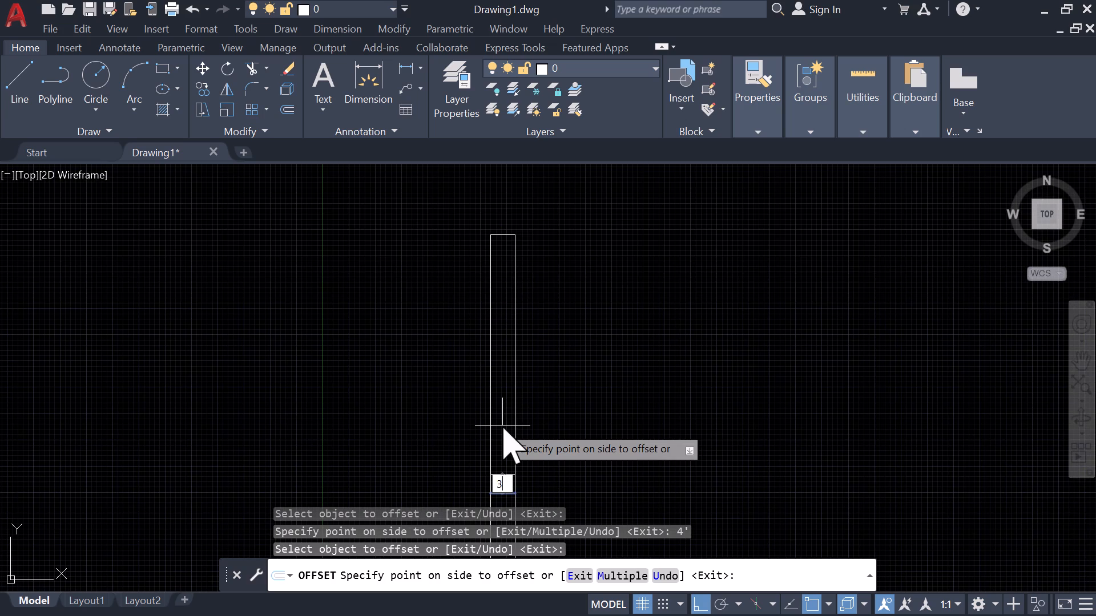
pyautogui.moveTo(502, 425); pyautogui.dragTo(496, 354, button='middle')
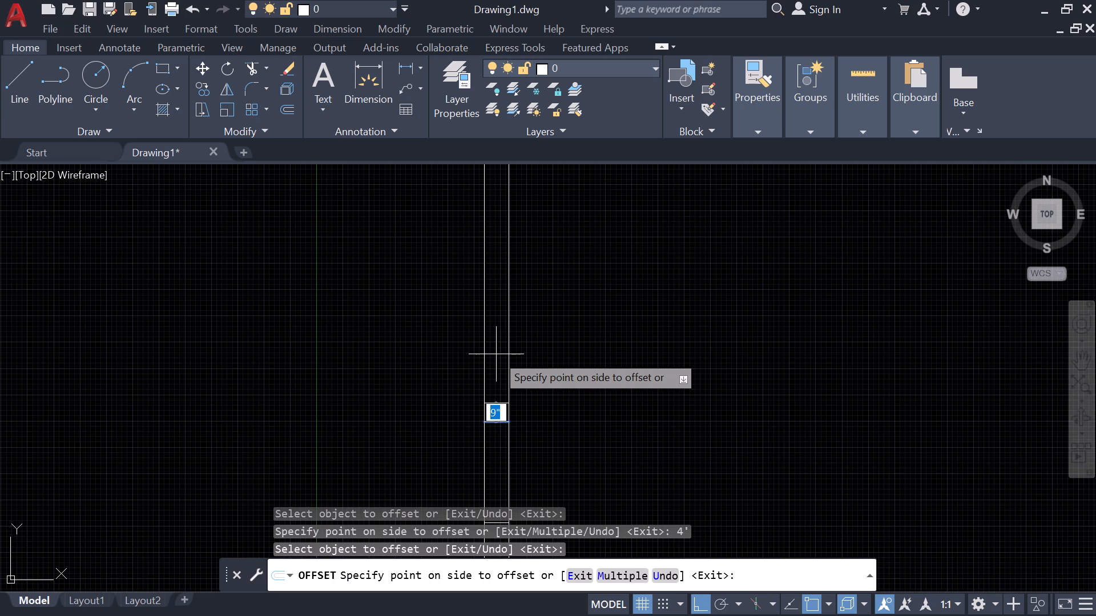
pyautogui.press("'")
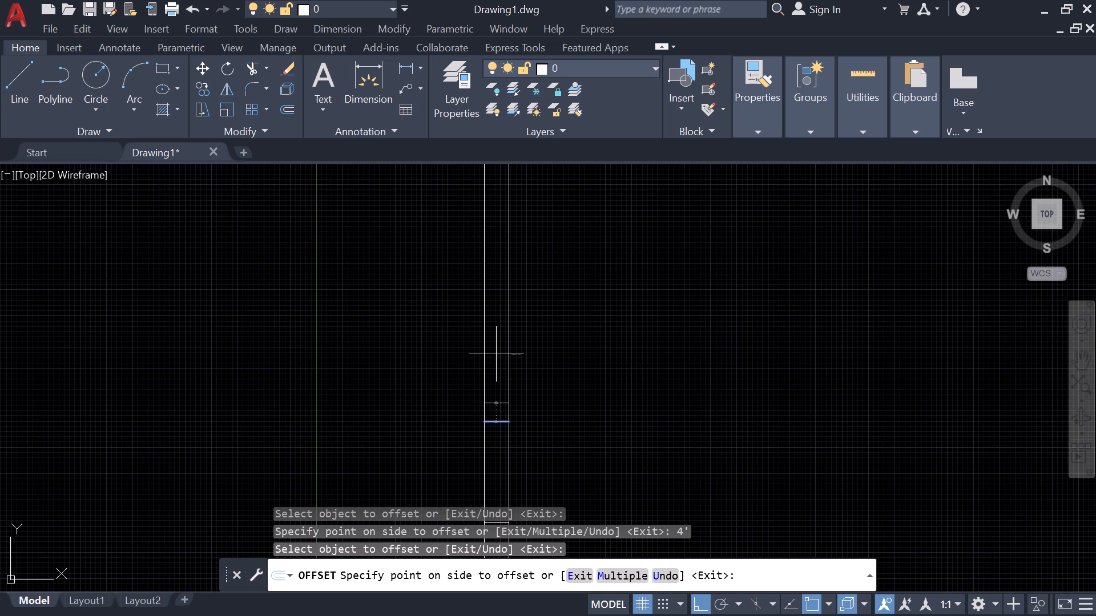
pyautogui.press('BackSpace')
pyautogui.write("3'")
pyautogui.press('Return')
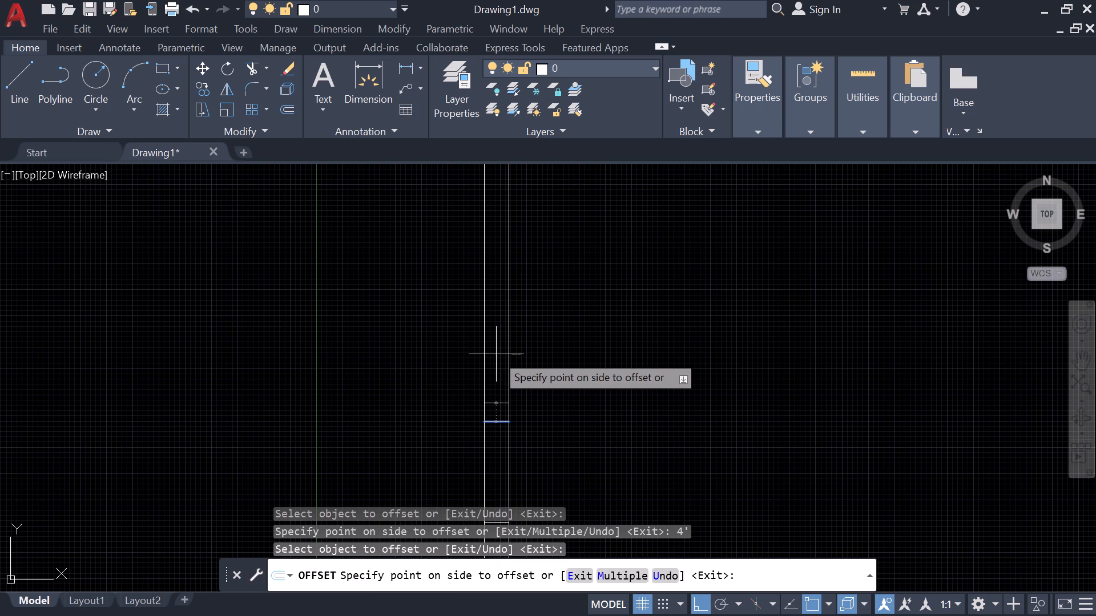
pyautogui.scroll(-2, 496, 361)
pyautogui.moveTo(494, 374); pyautogui.dragTo(495, 355, button='middle')
pyautogui.scroll(1, 495, 355)
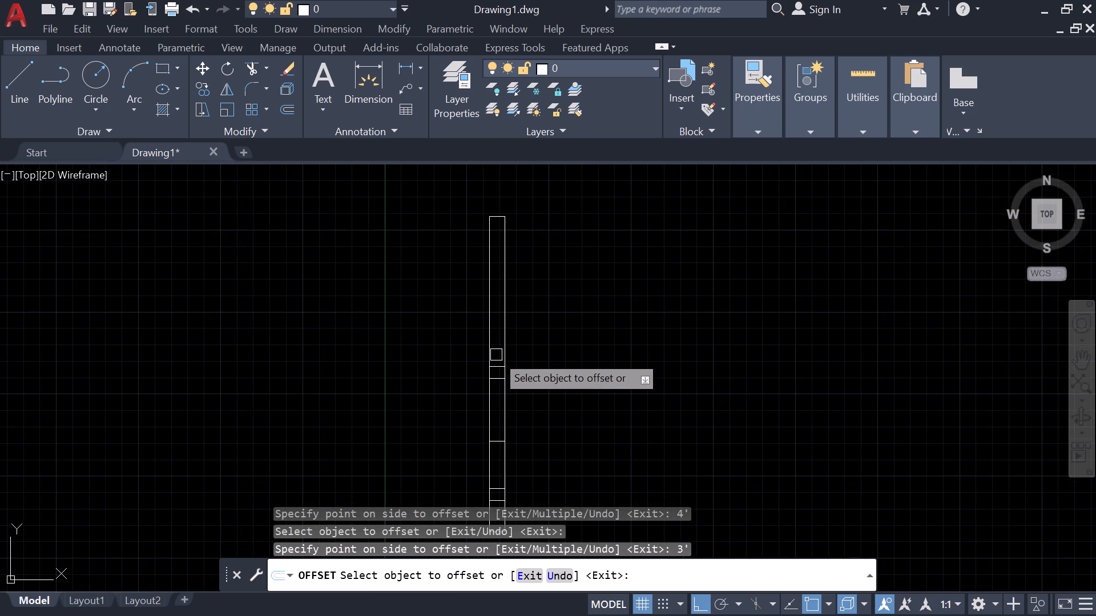
# Undo the last offset in the strip and offset the highest remaining cross line 3' upward instead.
pyautogui.scroll(2, 496, 363)
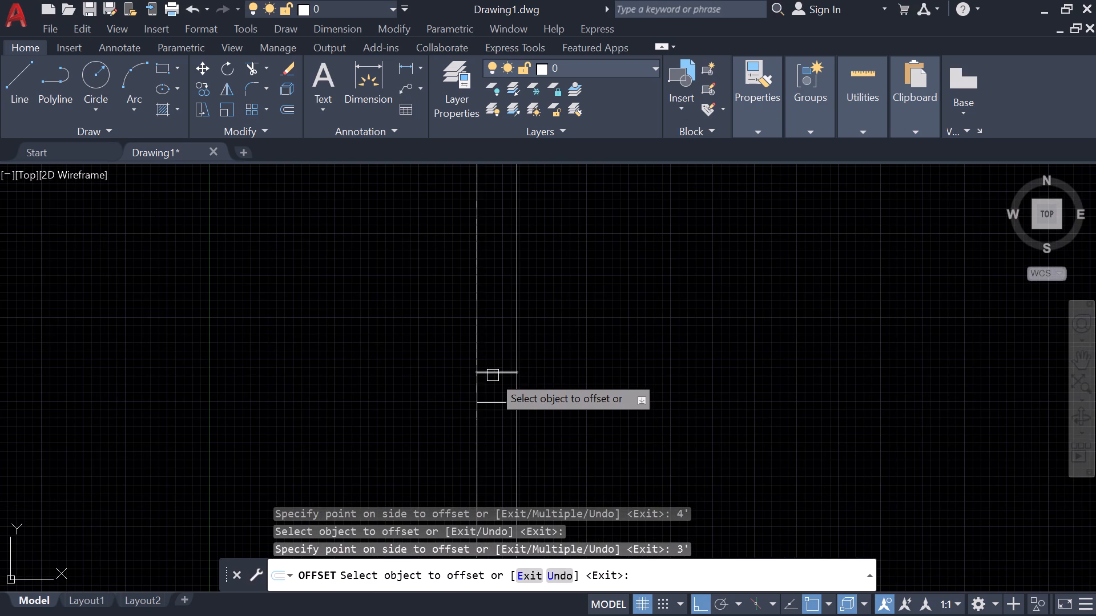
pyautogui.click(493, 375)
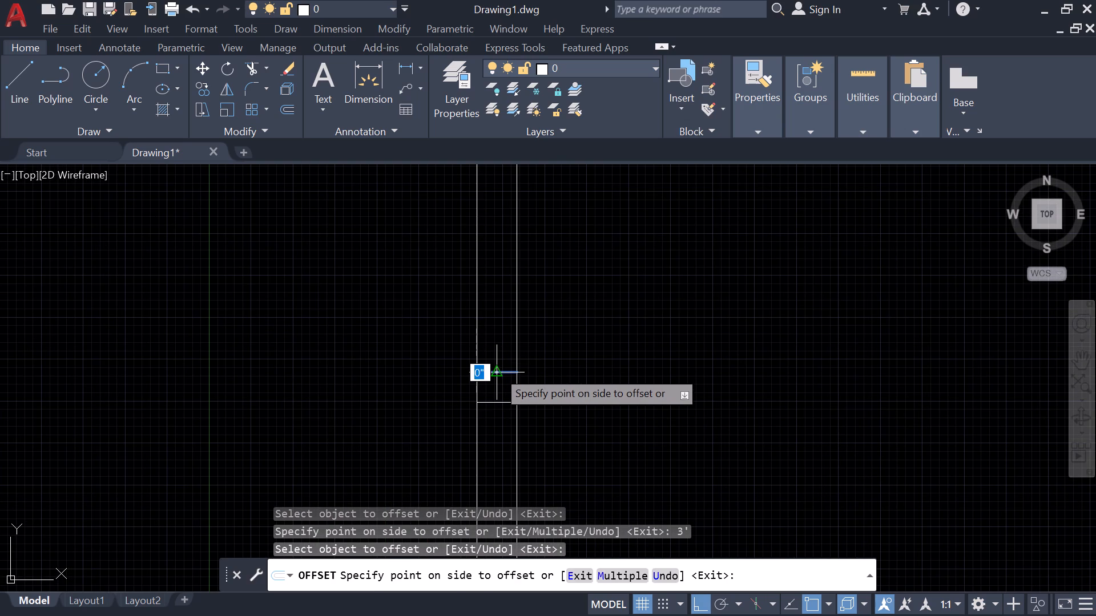
pyautogui.hotkey('ctrl', 'z')
pyautogui.click(487, 406)
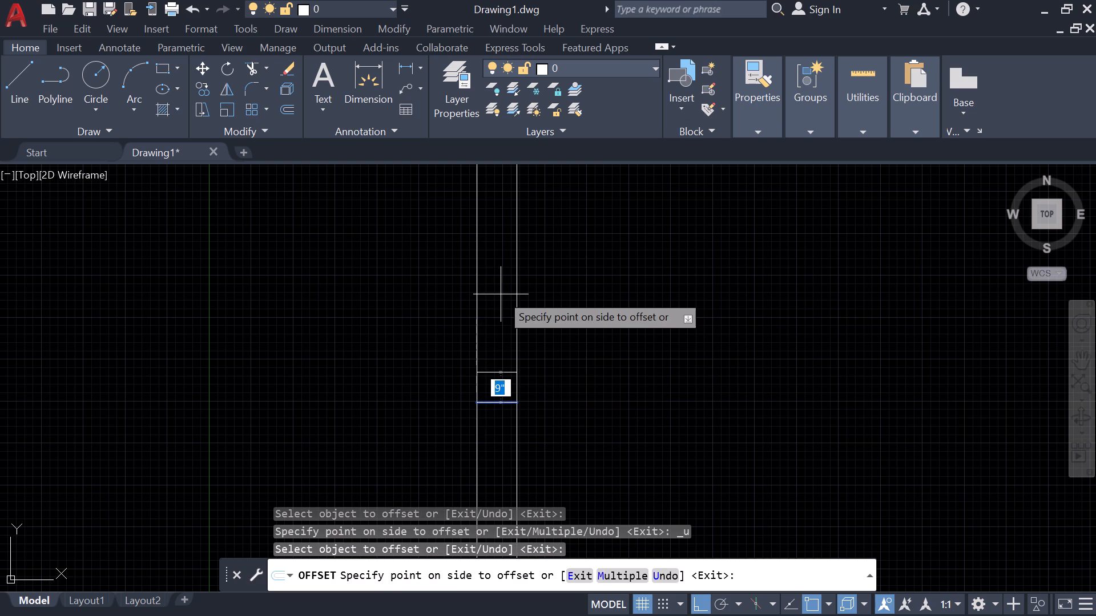
pyautogui.write("3'")
pyautogui.press('Return')
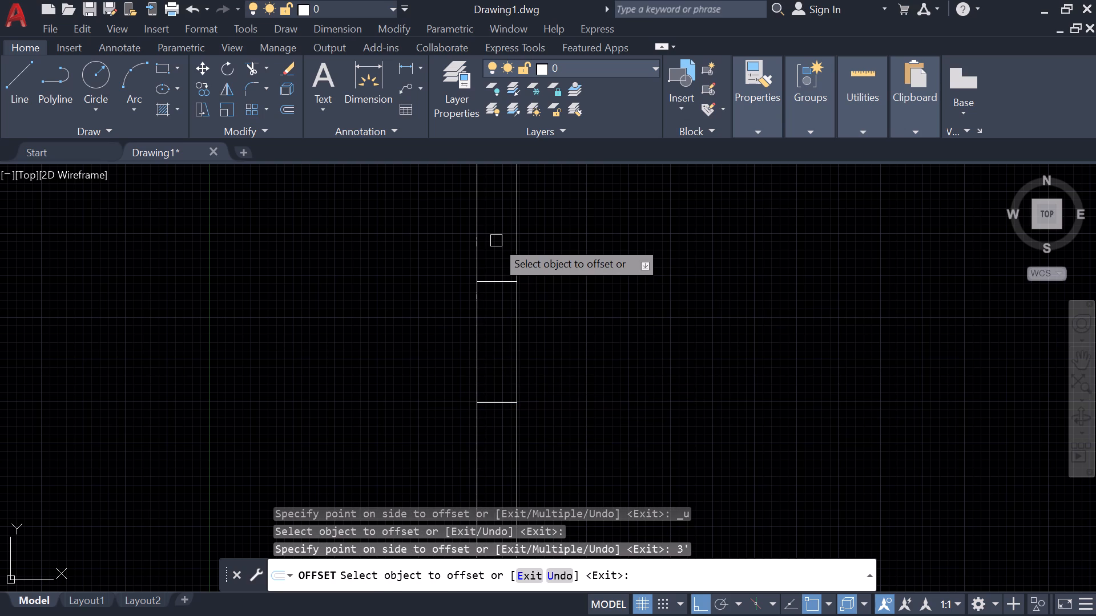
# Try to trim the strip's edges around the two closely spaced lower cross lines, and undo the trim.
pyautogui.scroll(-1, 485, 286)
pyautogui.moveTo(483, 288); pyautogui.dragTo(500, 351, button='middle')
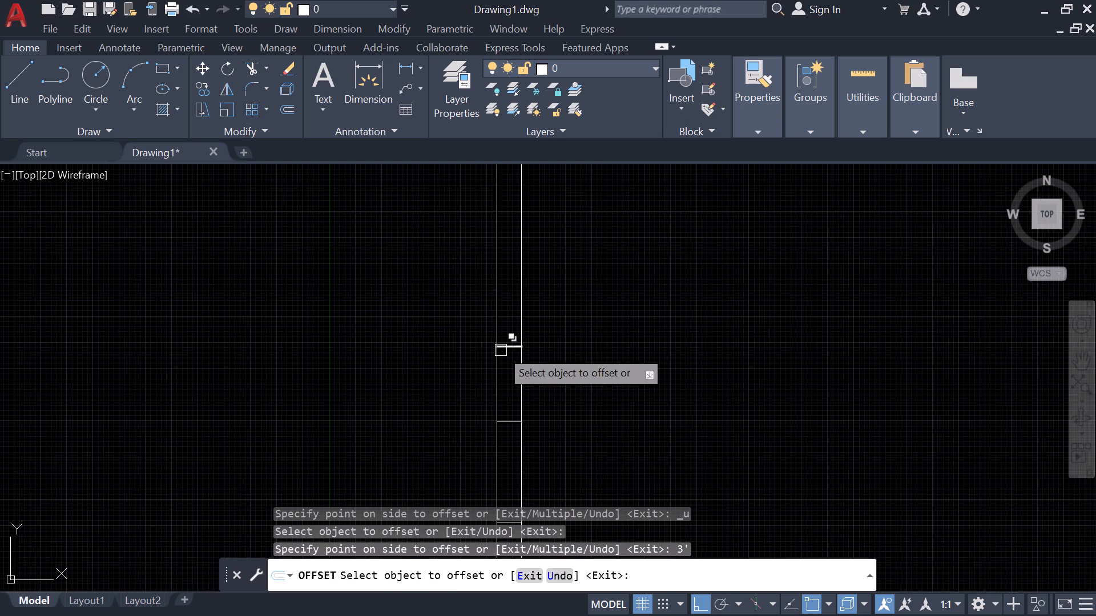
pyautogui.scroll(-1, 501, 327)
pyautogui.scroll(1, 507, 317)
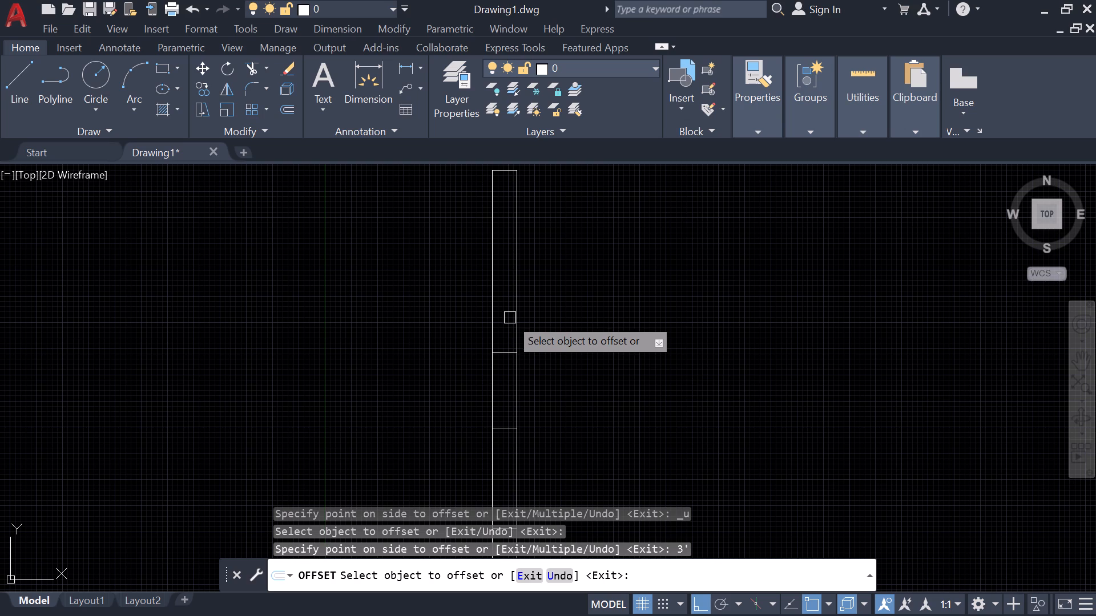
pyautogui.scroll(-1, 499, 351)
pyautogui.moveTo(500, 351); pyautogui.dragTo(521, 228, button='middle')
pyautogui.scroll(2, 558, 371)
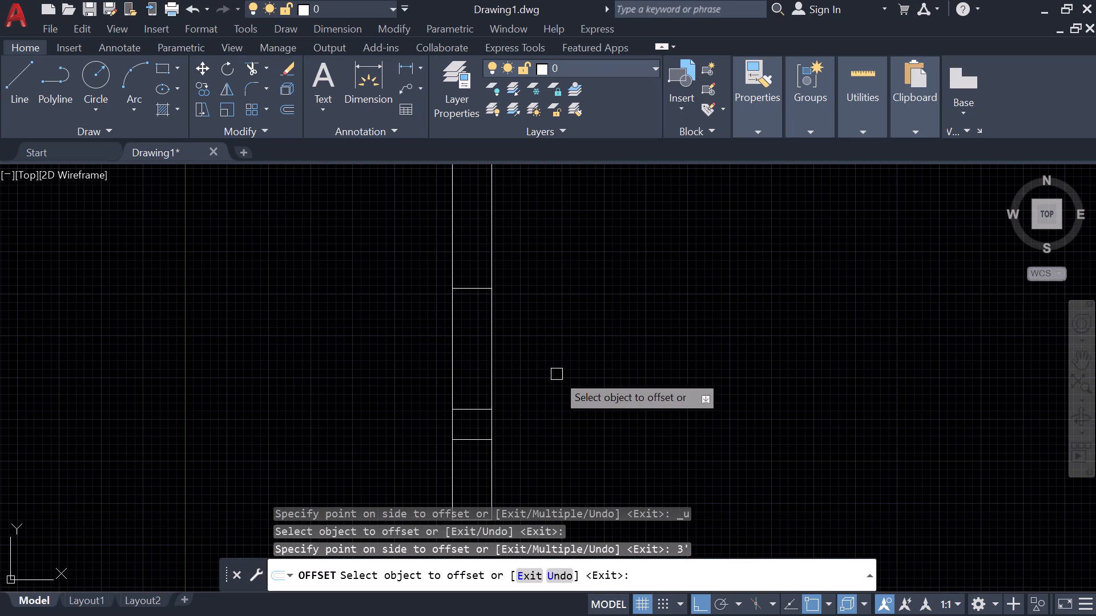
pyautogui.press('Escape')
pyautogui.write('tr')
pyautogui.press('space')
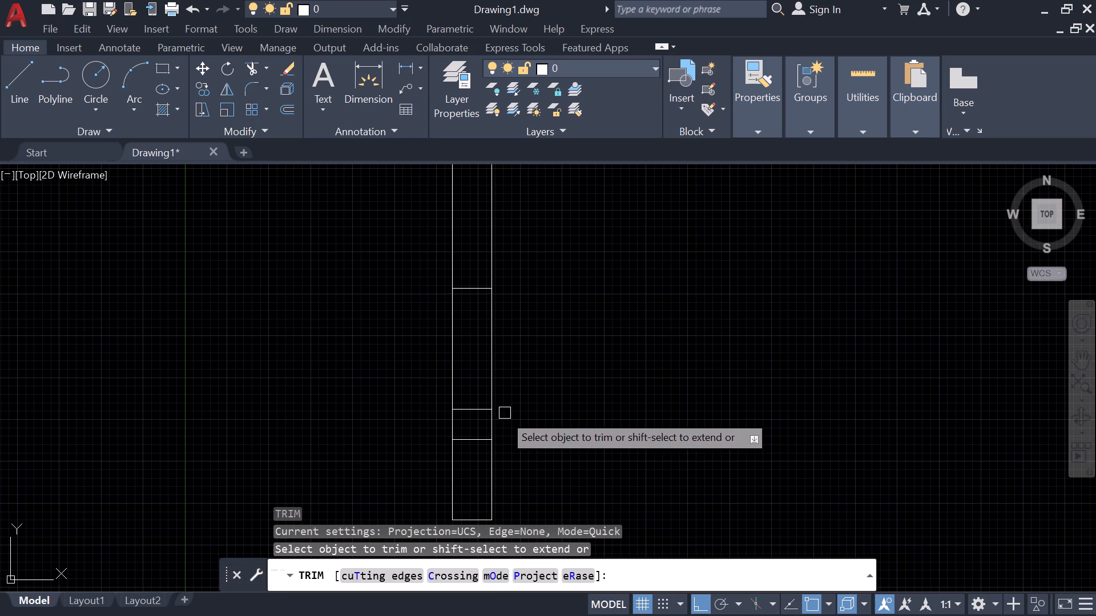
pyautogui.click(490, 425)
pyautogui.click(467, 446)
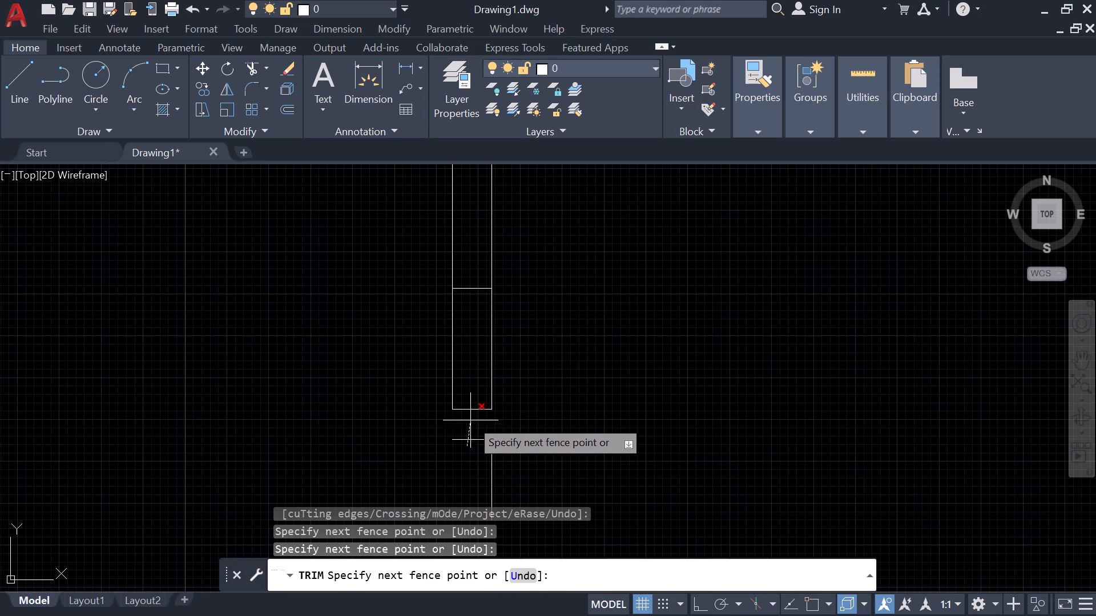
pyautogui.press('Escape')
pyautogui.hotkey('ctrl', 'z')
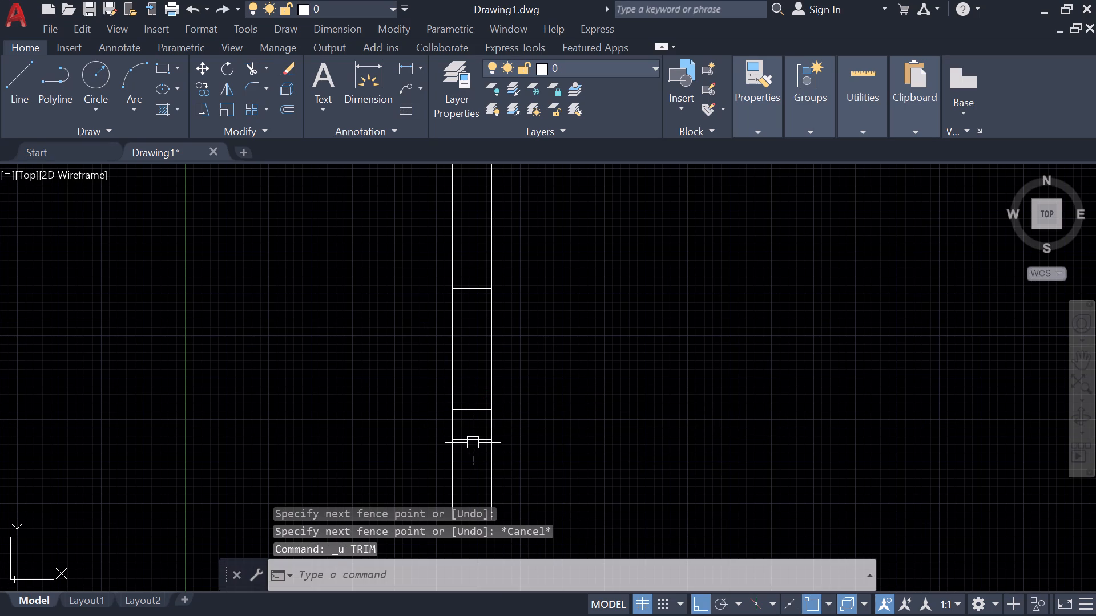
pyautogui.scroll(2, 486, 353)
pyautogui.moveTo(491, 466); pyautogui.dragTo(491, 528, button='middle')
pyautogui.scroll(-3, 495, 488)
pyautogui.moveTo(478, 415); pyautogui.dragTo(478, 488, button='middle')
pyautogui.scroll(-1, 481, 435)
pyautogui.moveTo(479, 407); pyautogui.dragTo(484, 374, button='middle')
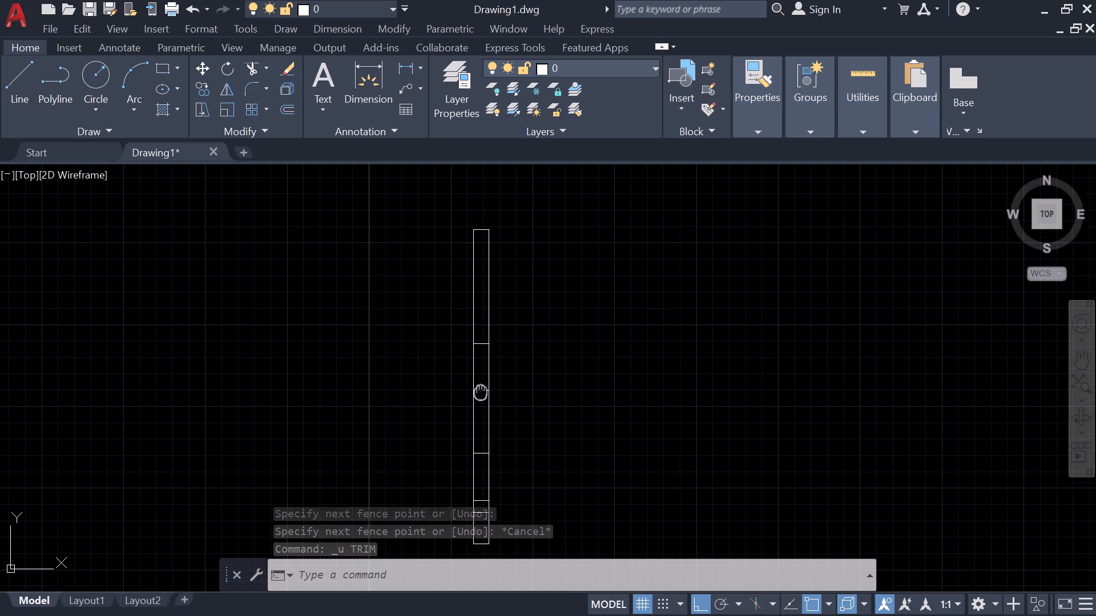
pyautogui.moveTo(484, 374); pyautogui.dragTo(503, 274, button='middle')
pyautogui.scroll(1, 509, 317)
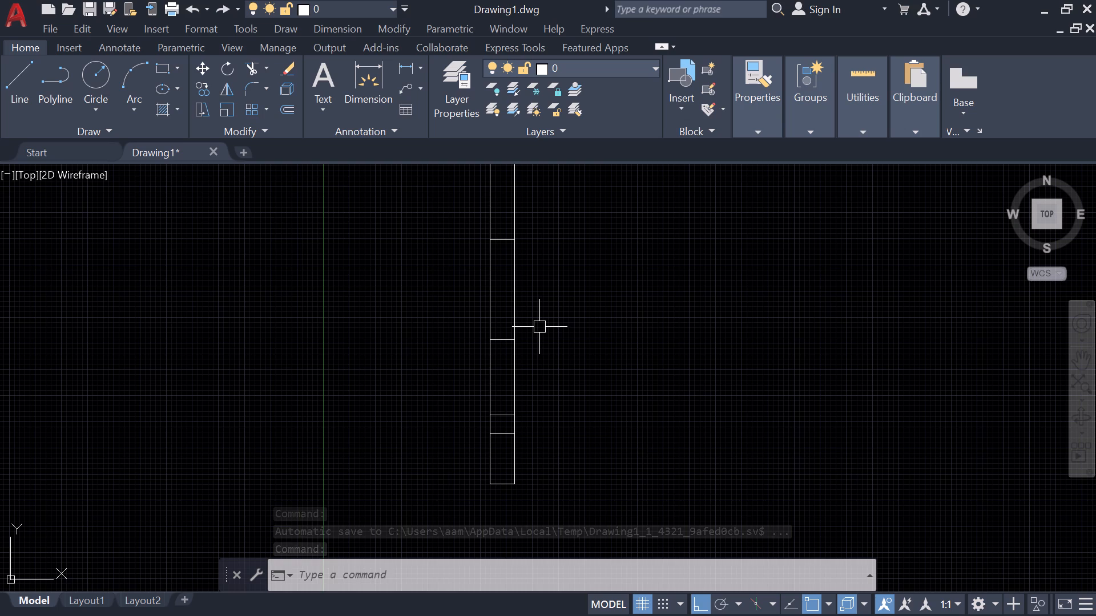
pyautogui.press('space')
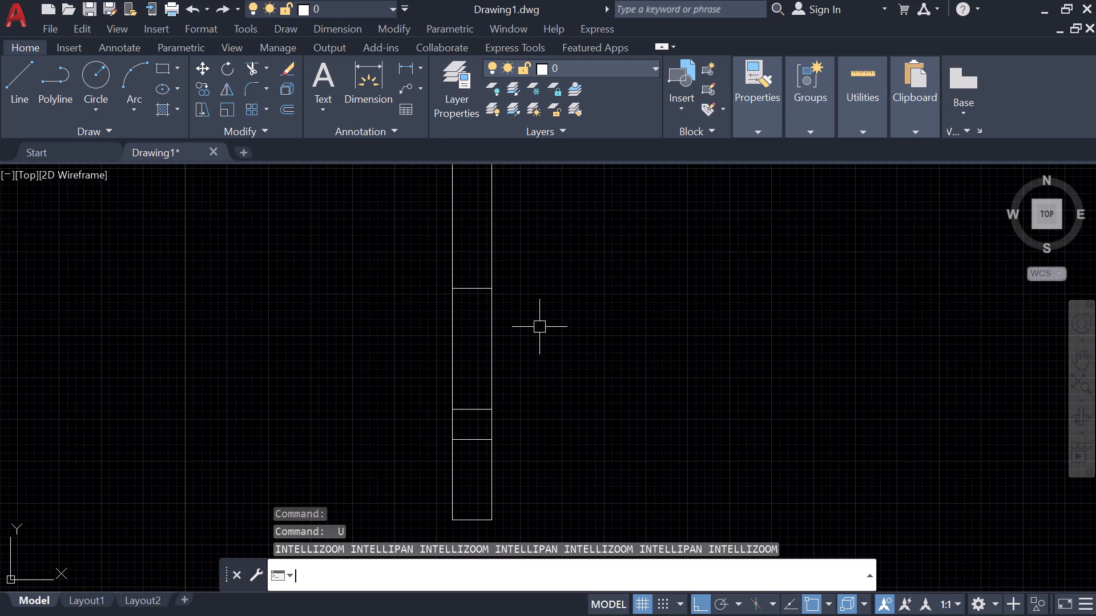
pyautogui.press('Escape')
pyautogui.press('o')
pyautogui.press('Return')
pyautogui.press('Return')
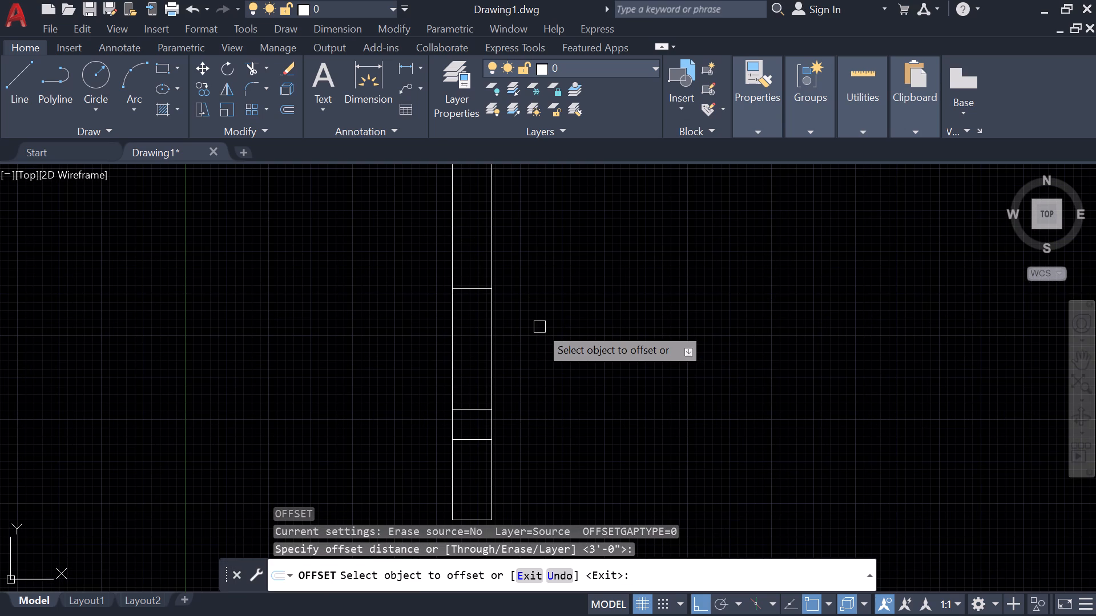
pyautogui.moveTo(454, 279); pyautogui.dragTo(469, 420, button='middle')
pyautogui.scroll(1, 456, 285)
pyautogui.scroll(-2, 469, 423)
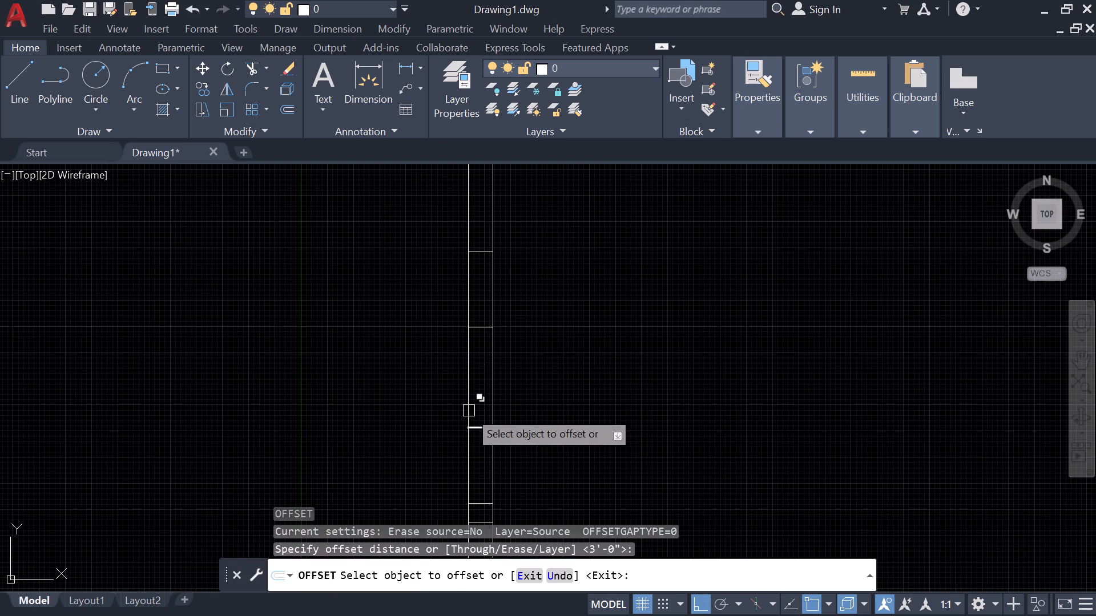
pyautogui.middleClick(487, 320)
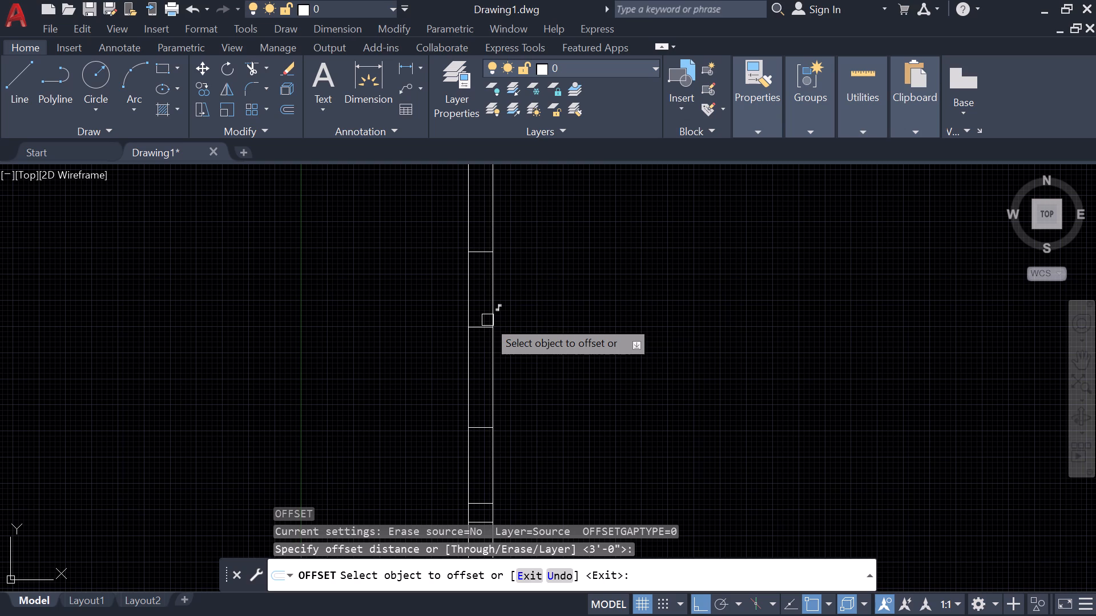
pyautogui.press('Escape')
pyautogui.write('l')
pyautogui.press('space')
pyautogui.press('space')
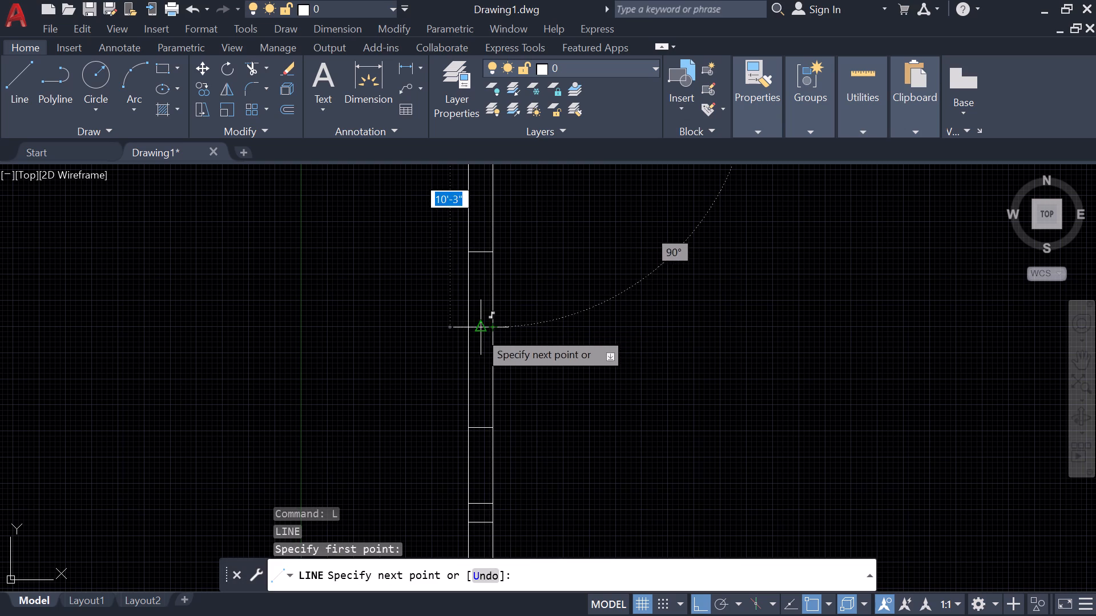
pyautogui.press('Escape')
# Draw a vertical line between the midpoints of the two cross lines bounding the strip's 4' tall bay.
pyautogui.write('l')
pyautogui.press('space')
pyautogui.scroll(2, 479, 331)
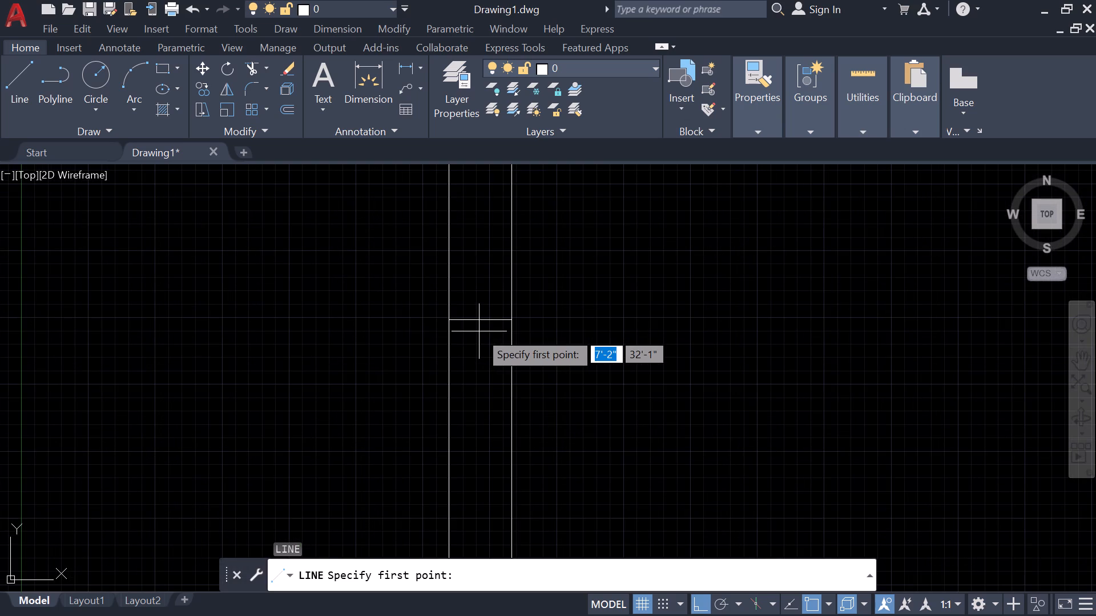
pyautogui.click(477, 320)
pyautogui.scroll(-1, 458, 447)
pyautogui.moveTo(458, 447); pyautogui.dragTo(475, 343, button='middle')
pyautogui.scroll(1, 469, 382)
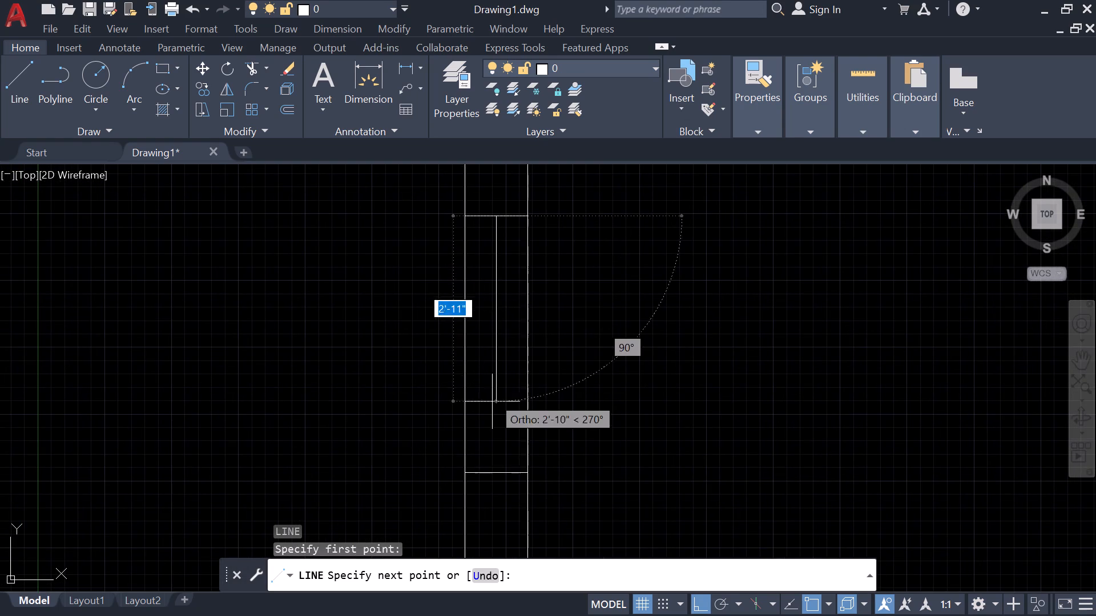
pyautogui.click(490, 472)
pyautogui.press('Escape')
# Offset the bay's vertical centre line 2" to its right.
pyautogui.press('o')
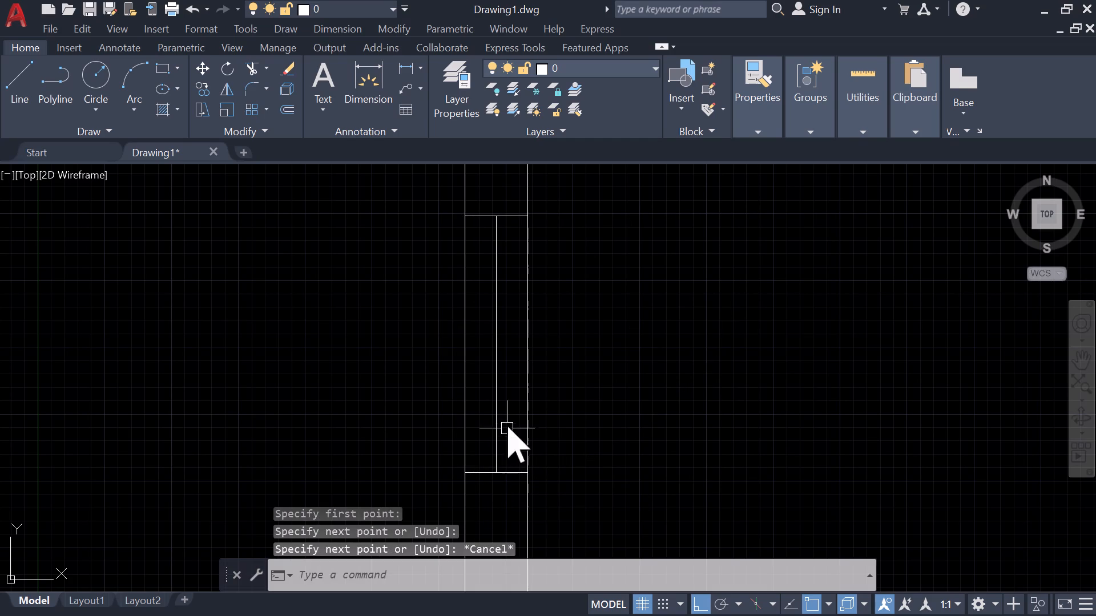
pyautogui.press('space')
pyautogui.press('space')
pyautogui.click(494, 386)
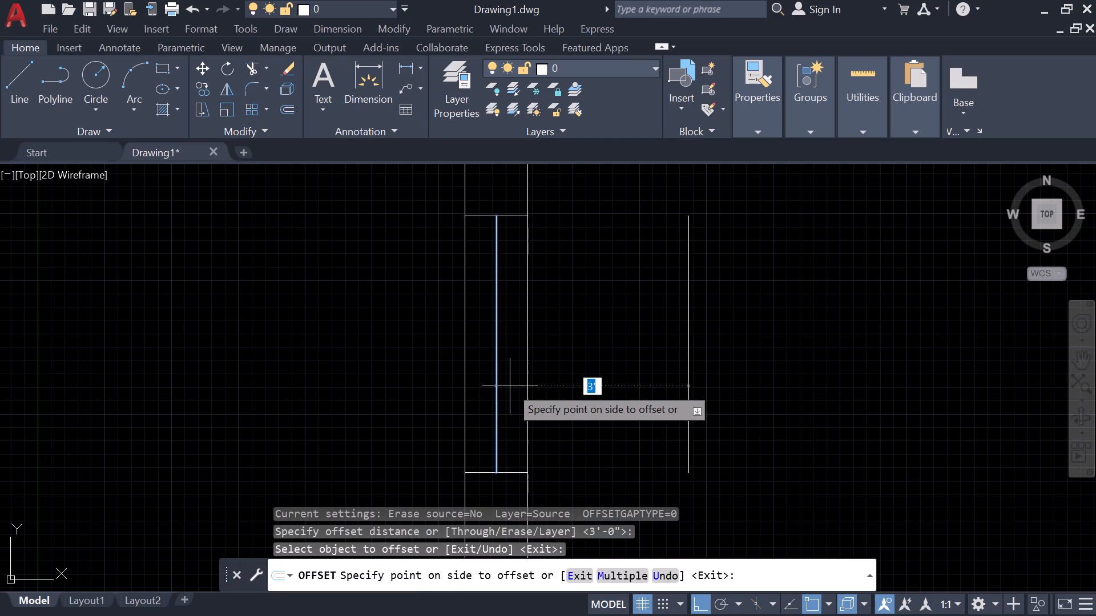
pyautogui.write('2"')
pyautogui.press('Return')
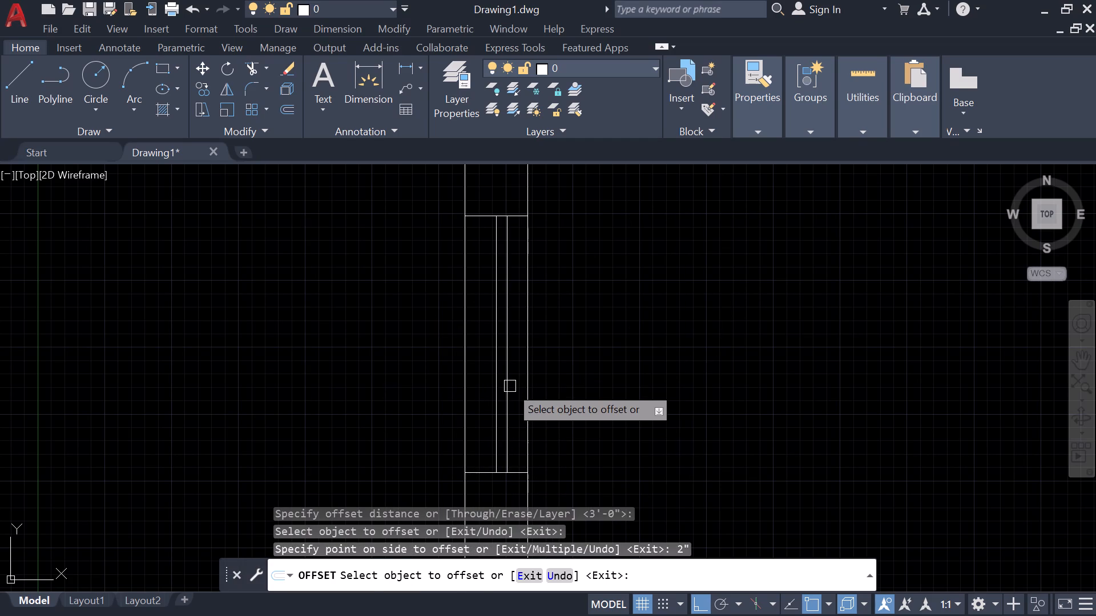
# Offset the bay's vertical centre line 2" to its left.
pyautogui.click(510, 386)
pyautogui.press('Escape')
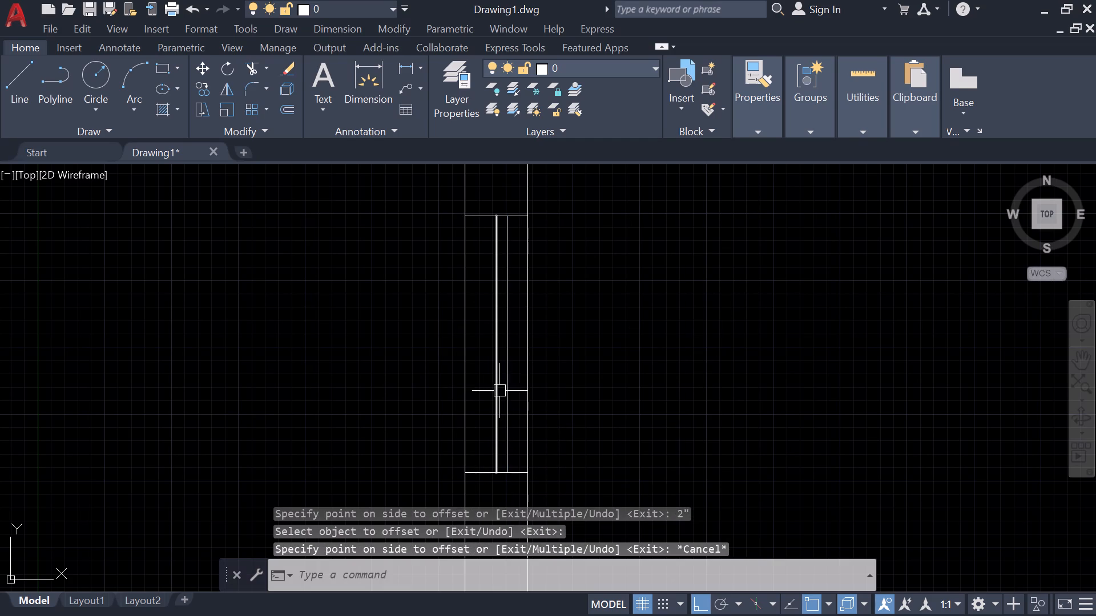
pyautogui.click(499, 391)
pyautogui.press('space')
pyautogui.press('space')
pyautogui.click(497, 391)
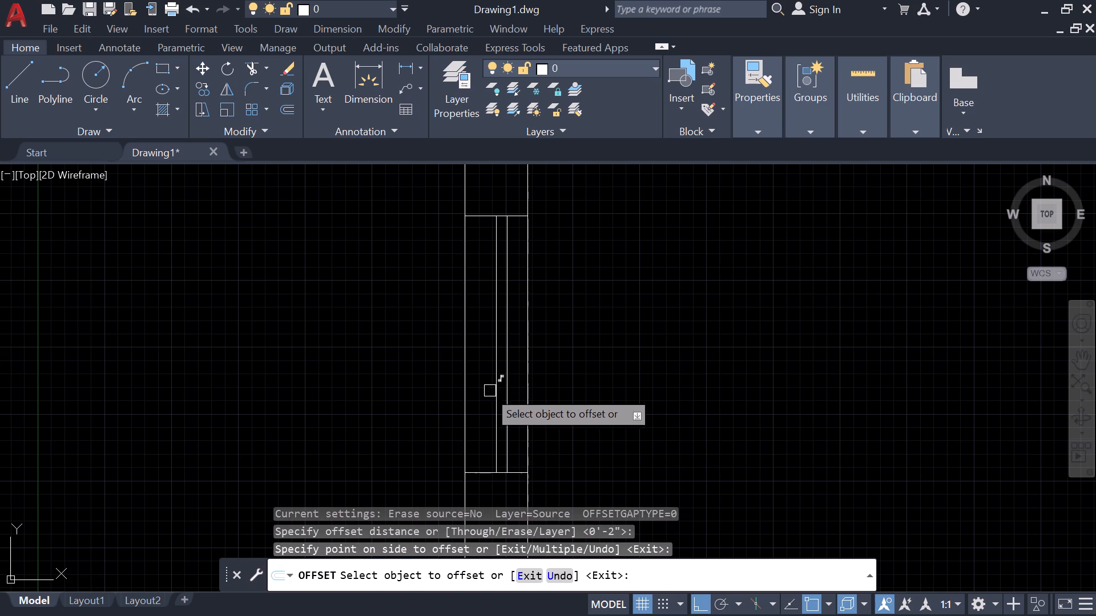
pyautogui.click(497, 392)
pyautogui.click(489, 392)
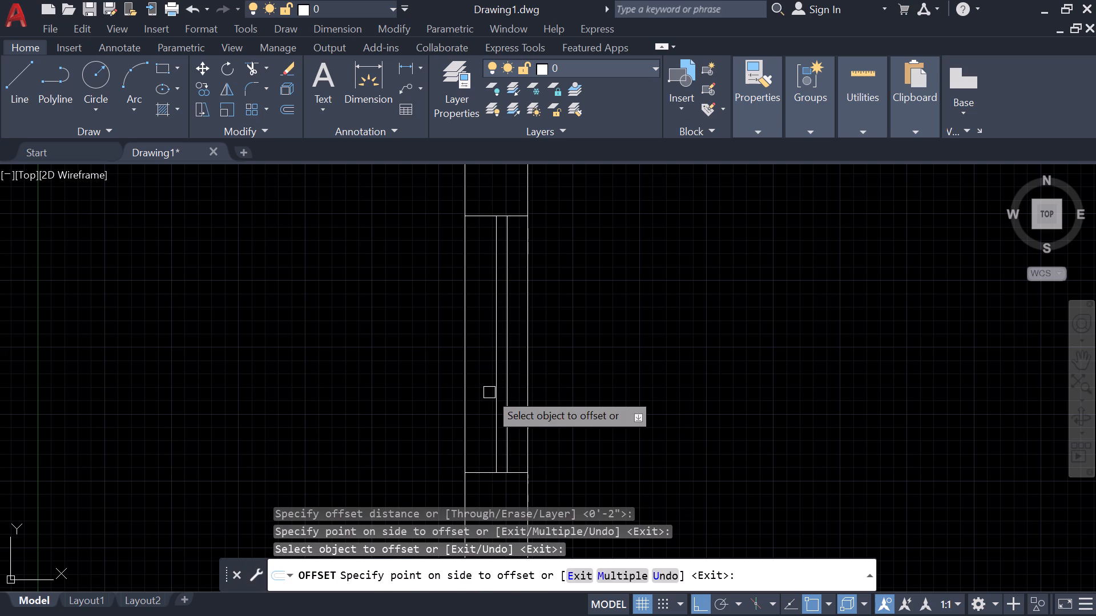
pyautogui.click(498, 392)
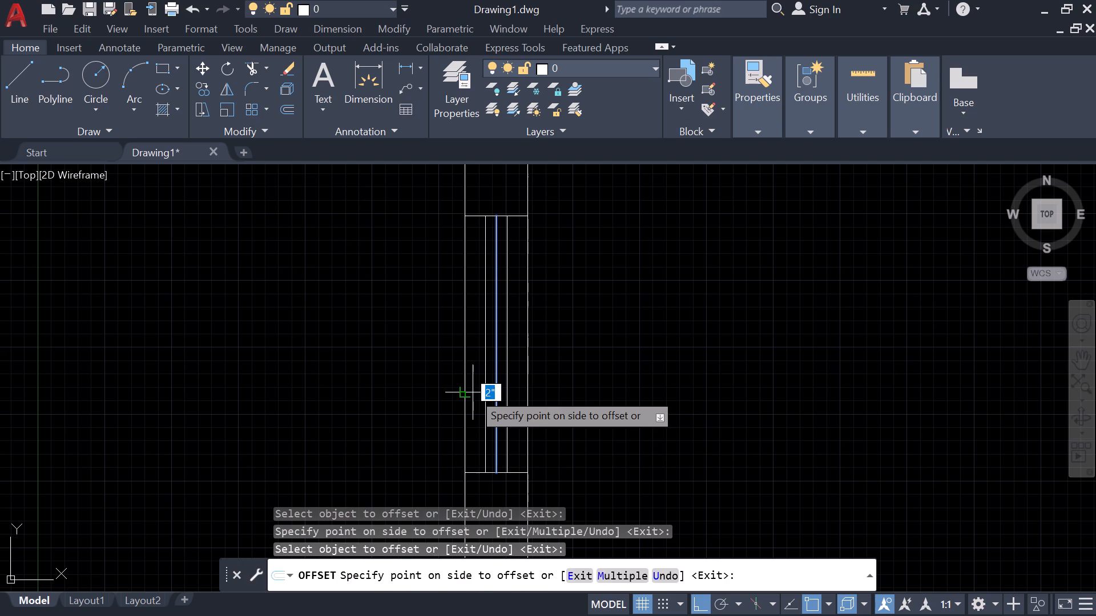
pyautogui.click(473, 392)
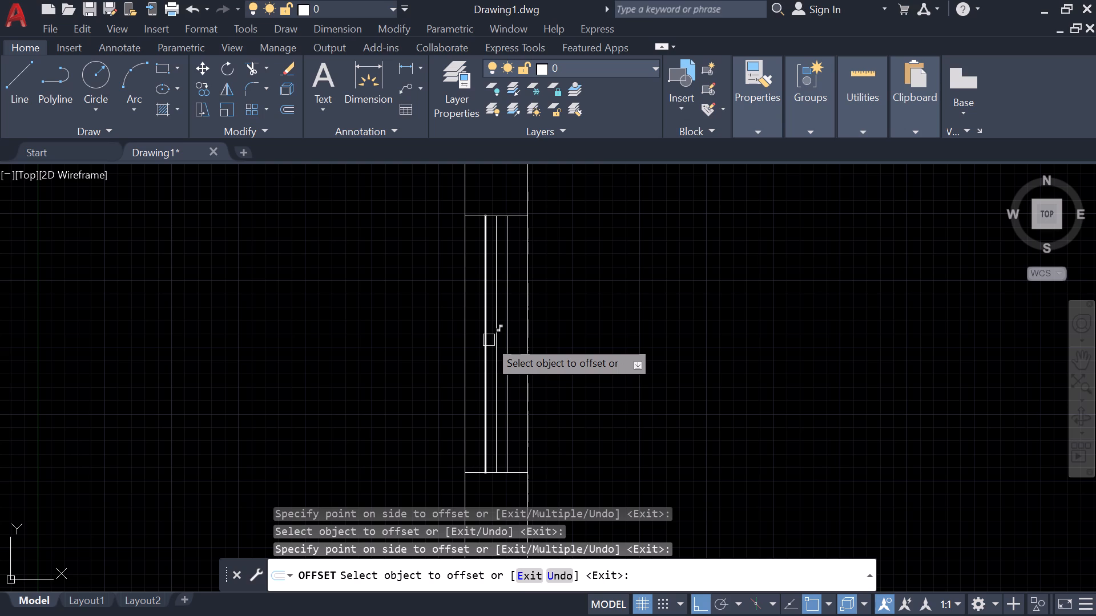
pyautogui.press('Escape')
# Draw a small rectangle at the bay's top end, spanning between the two offset vertical lines.
pyautogui.write('rec')
pyautogui.press('space')
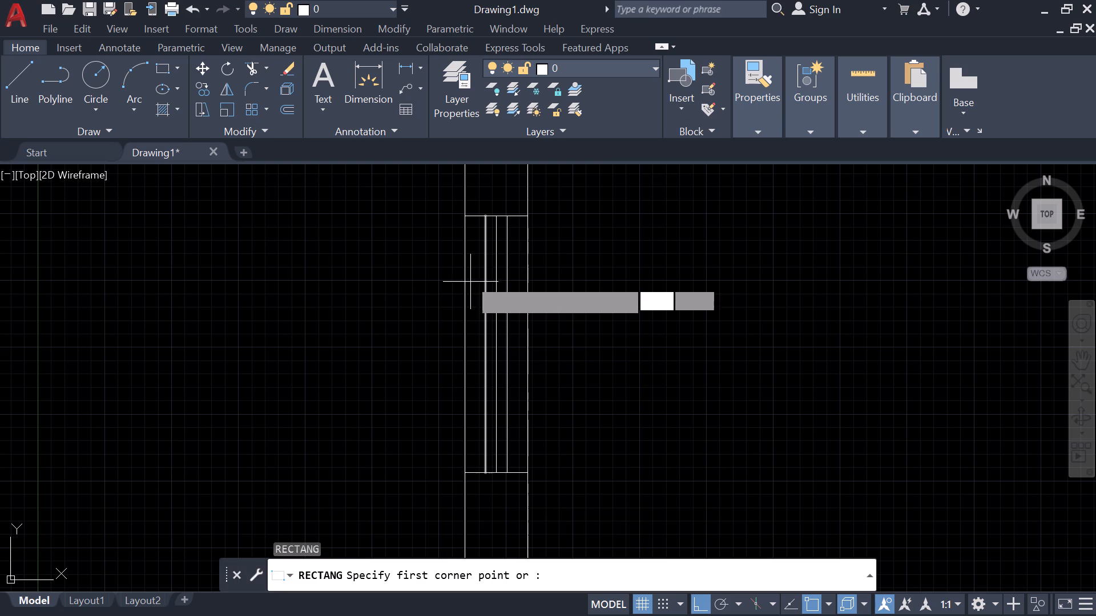
pyautogui.scroll(1, 484, 240)
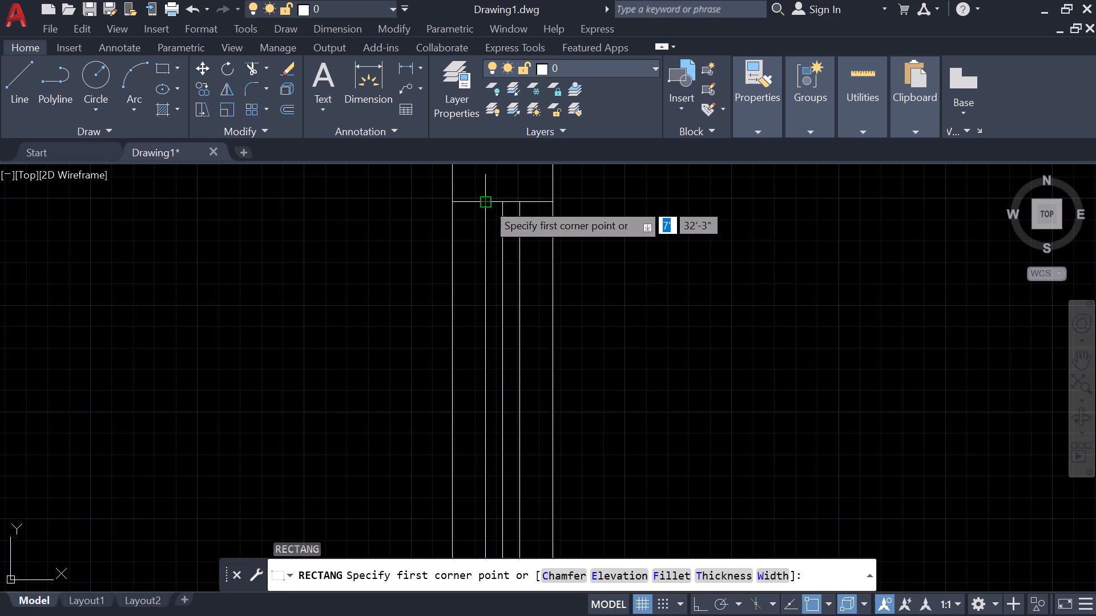
pyautogui.click(481, 200)
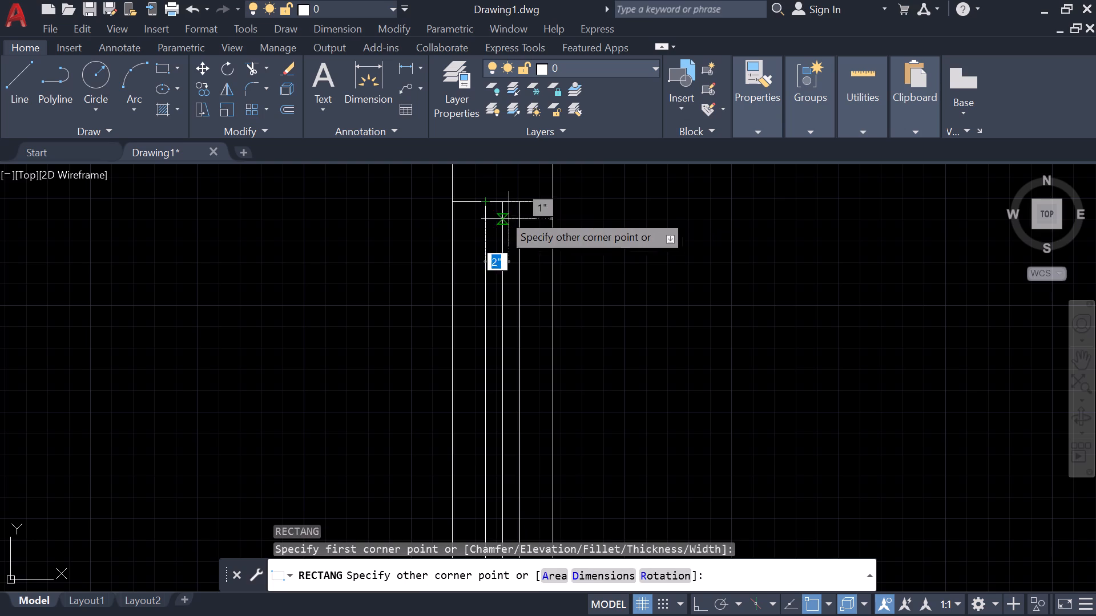
pyautogui.click(520, 225)
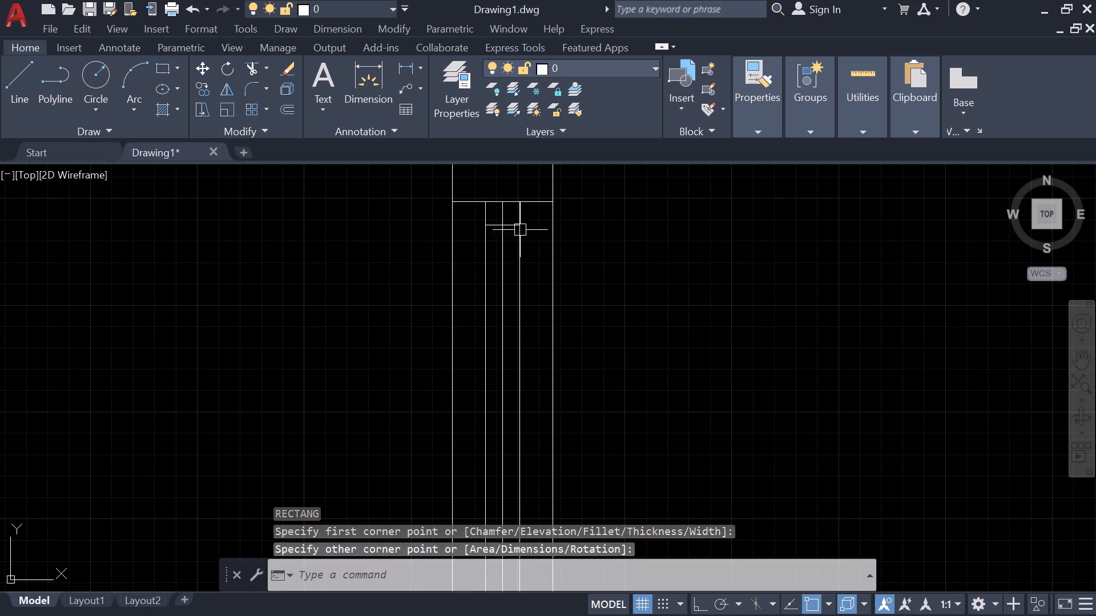
pyautogui.press('Escape')
# Trim the part of the centre line that lies inside the small rectangle.
pyautogui.scroll(3, 510, 203)
pyautogui.write('tr')
pyautogui.press('space')
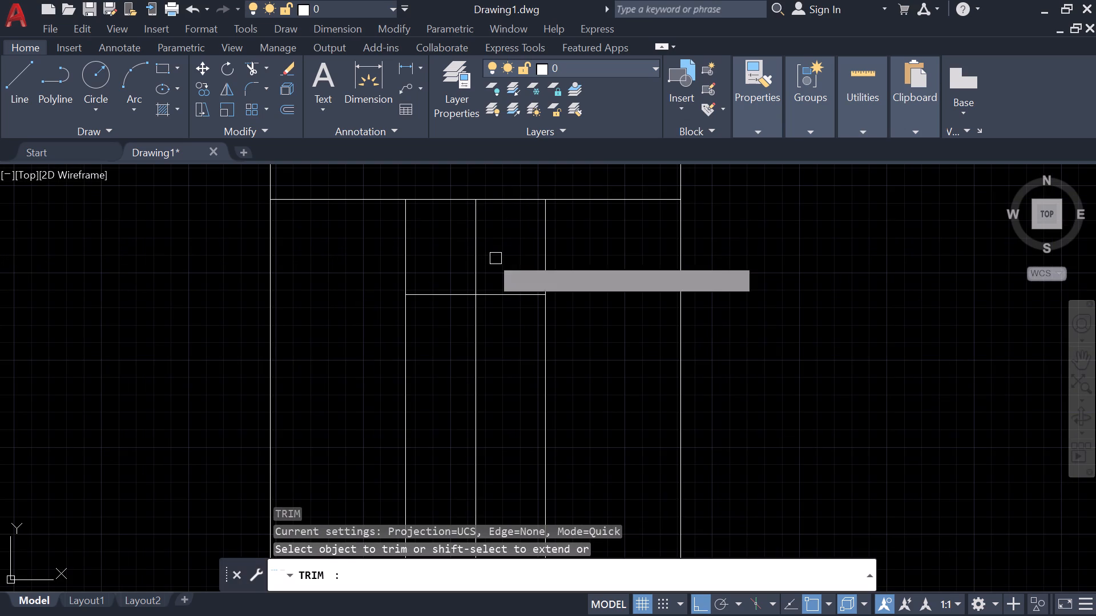
pyautogui.click(481, 250)
pyautogui.scroll(-1, 502, 284)
pyautogui.press('Escape')
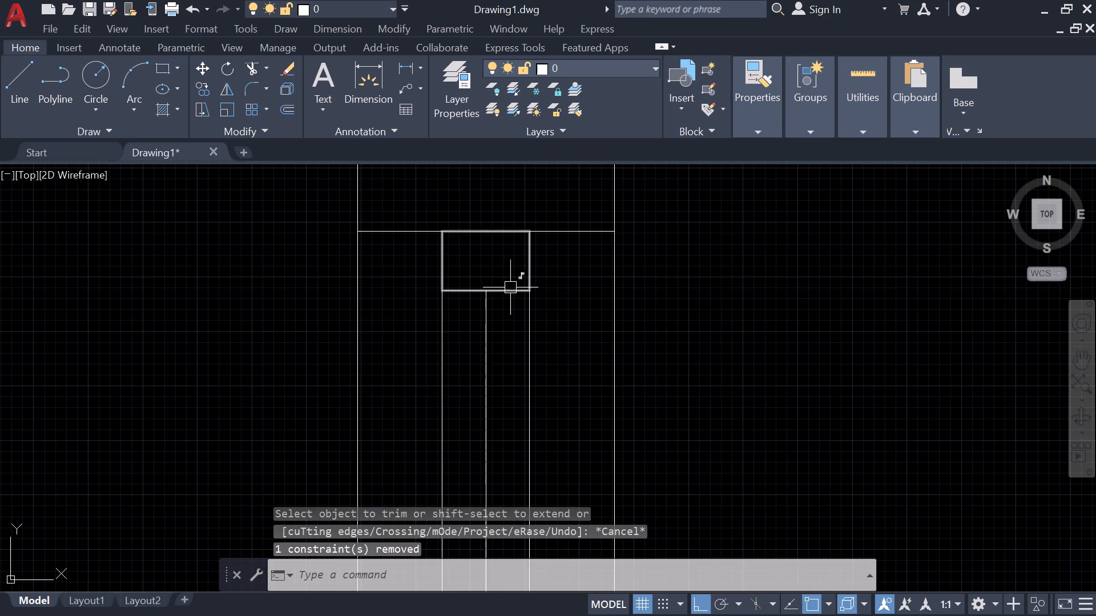
# Copy the small rectangle from the bay's top end down to the bay's bottom end, along the centre line.
pyautogui.click(512, 289)
pyautogui.write('co')
pyautogui.press('space')
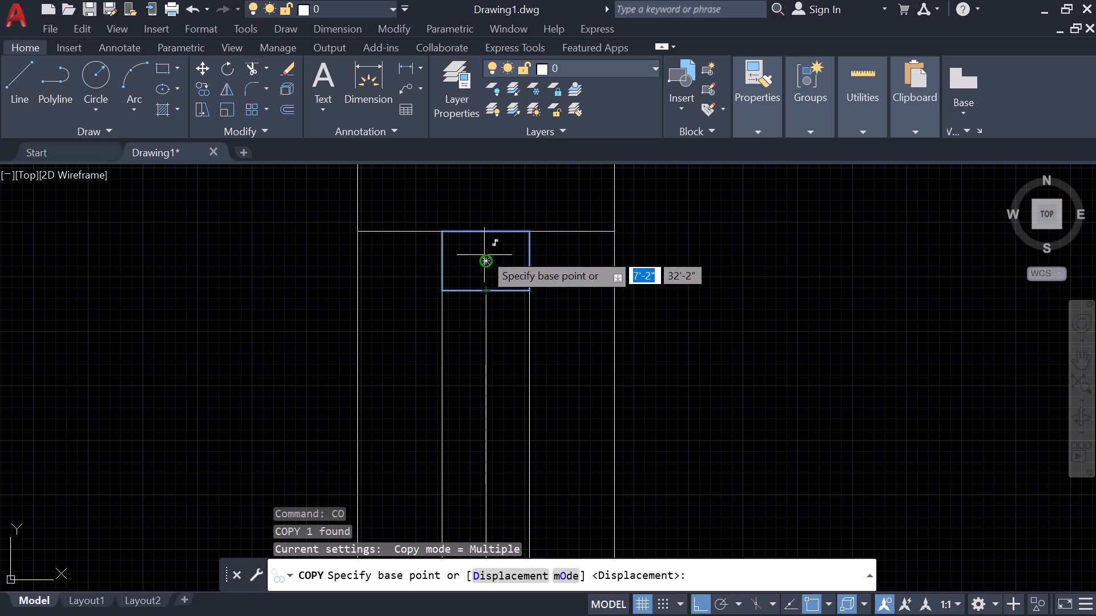
pyautogui.click(482, 232)
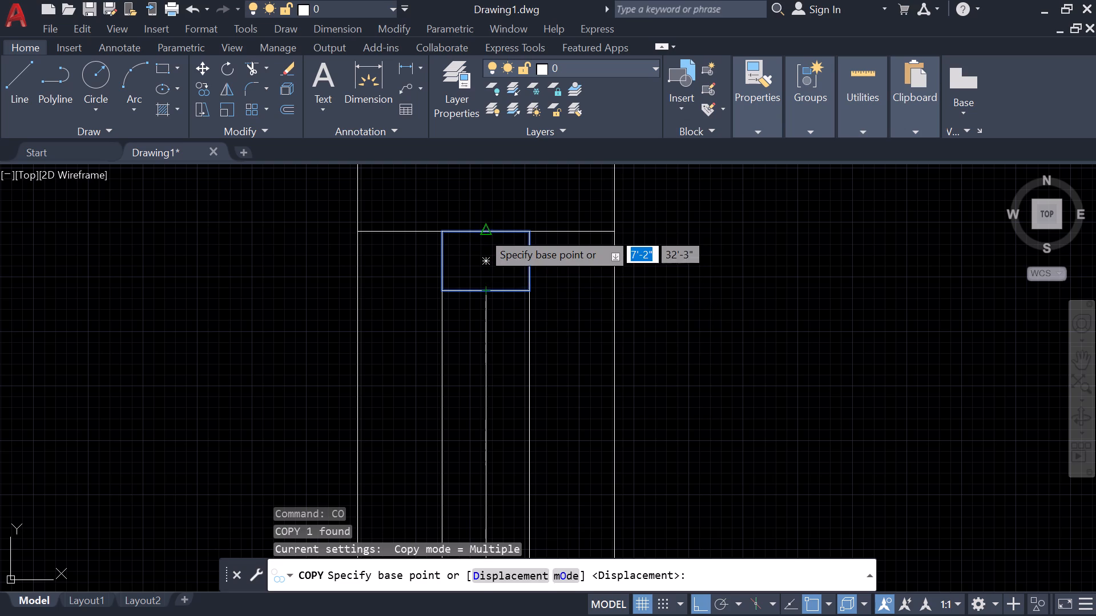
pyautogui.scroll(-2, 452, 392)
pyautogui.moveTo(452, 385); pyautogui.dragTo(461, 220, button='middle')
pyautogui.scroll(1, 461, 247)
pyautogui.scroll(-3, 416, 441)
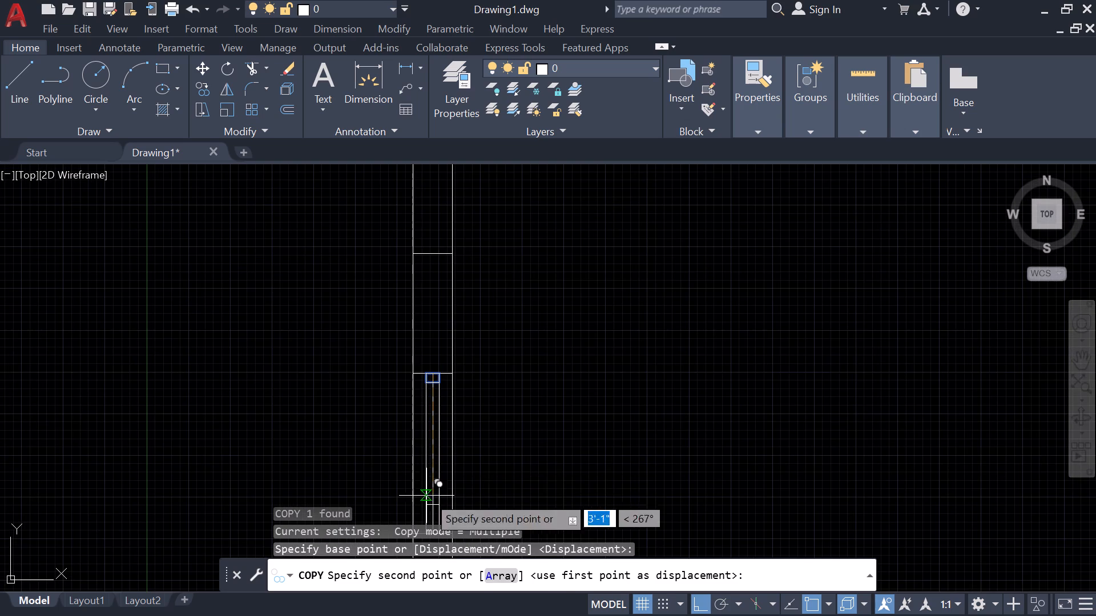
pyautogui.moveTo(428, 496); pyautogui.dragTo(426, 339, button='middle')
pyautogui.scroll(2, 426, 305)
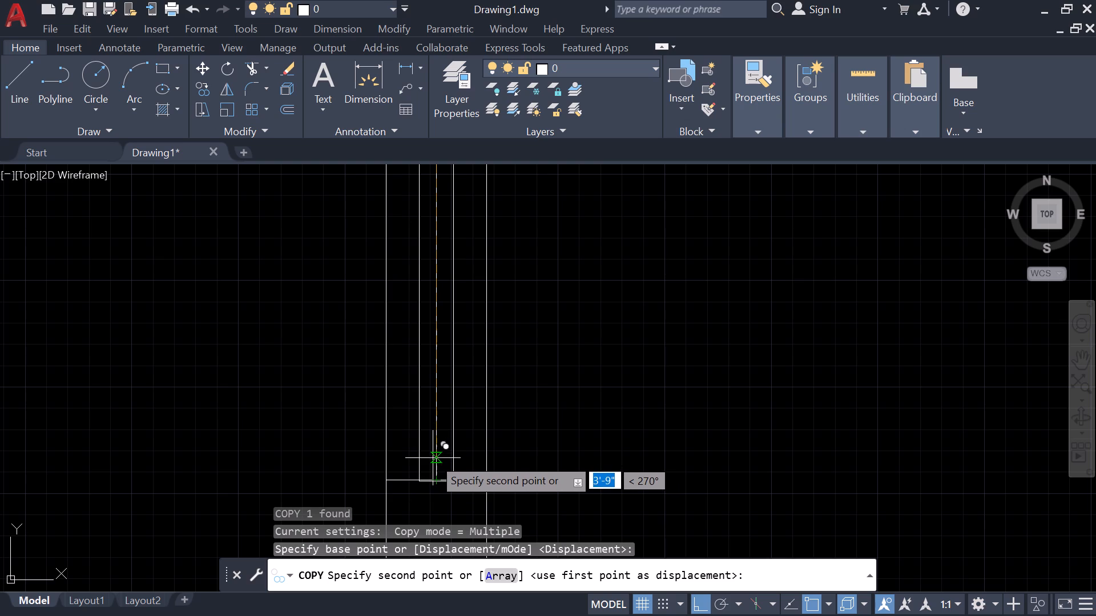
pyautogui.scroll(1, 436, 453)
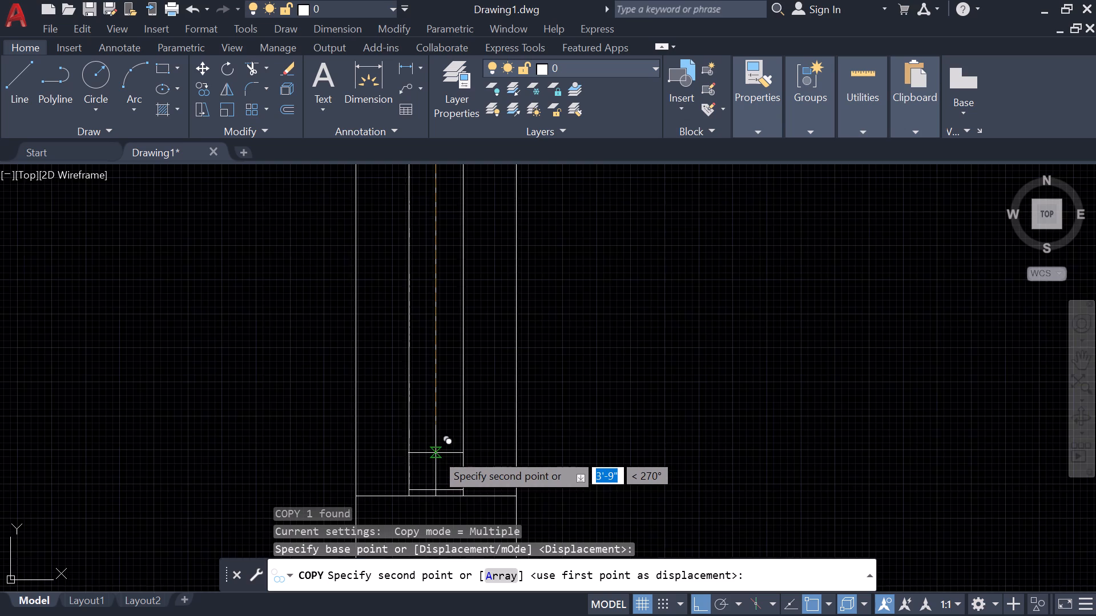
pyautogui.scroll(1, 436, 453)
pyautogui.moveTo(436, 453); pyautogui.dragTo(452, 291, button='middle')
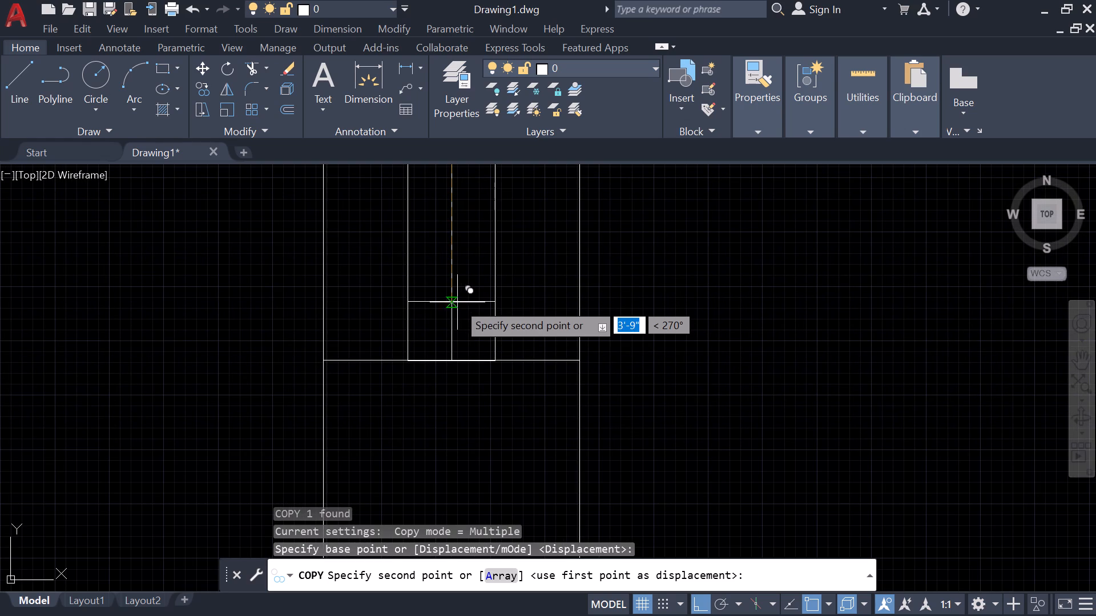
pyautogui.click(457, 299)
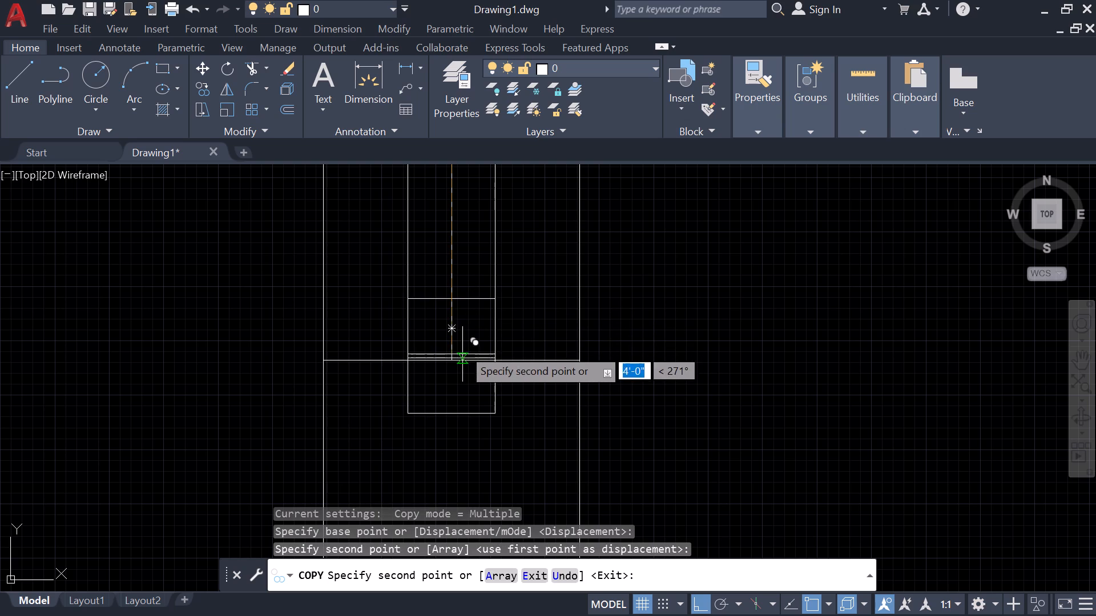
pyautogui.press('Escape')
# Move the copied rectangle straight down so its lower edge sits on the bay's bottom cross line.
pyautogui.scroll(4, 458, 354)
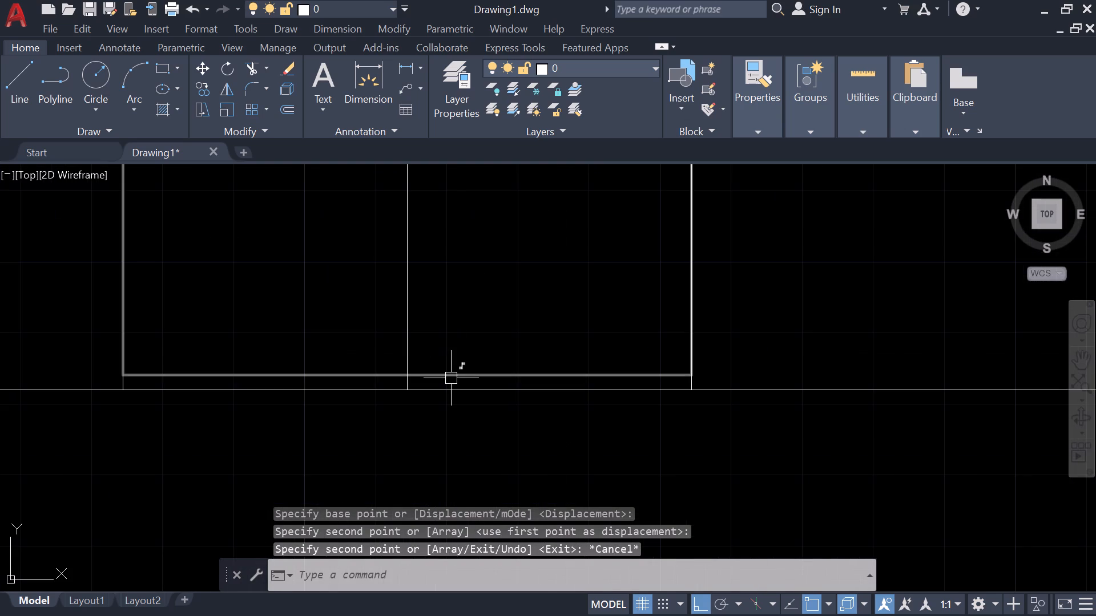
pyautogui.click(451, 378)
pyautogui.write('m')
pyautogui.press('space')
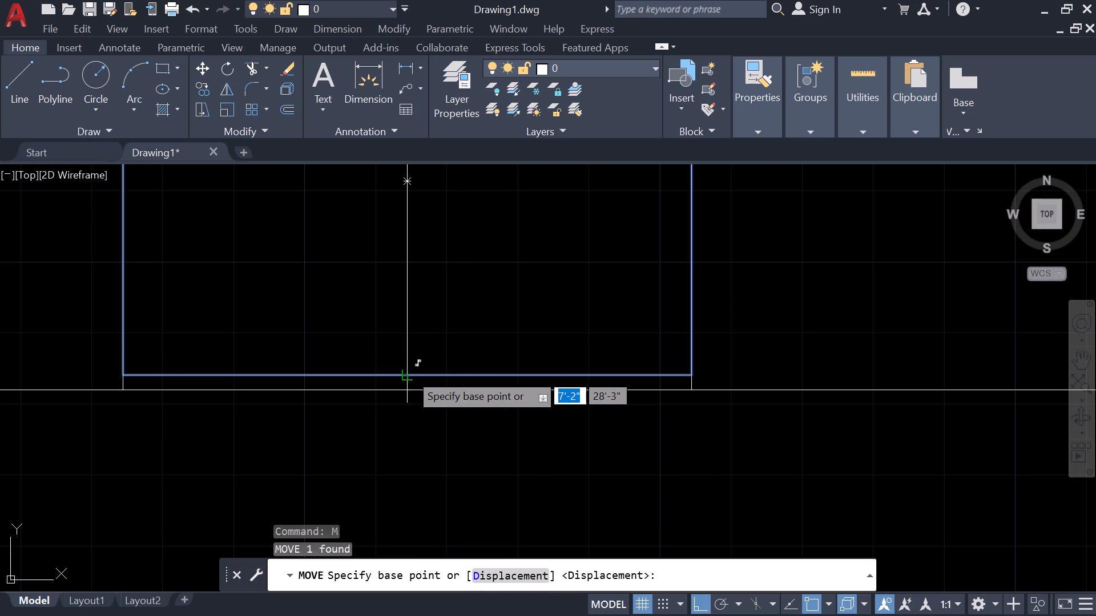
pyautogui.click(409, 373)
pyautogui.click(409, 386)
pyautogui.press('Escape')
# Trim the part of the centre line that lies inside the small rectangle at the bay's bottom end.
pyautogui.write('tr')
pyautogui.press('space')
pyautogui.click(429, 298)
pyautogui.moveTo(373, 285); pyautogui.dragTo(382, 285)
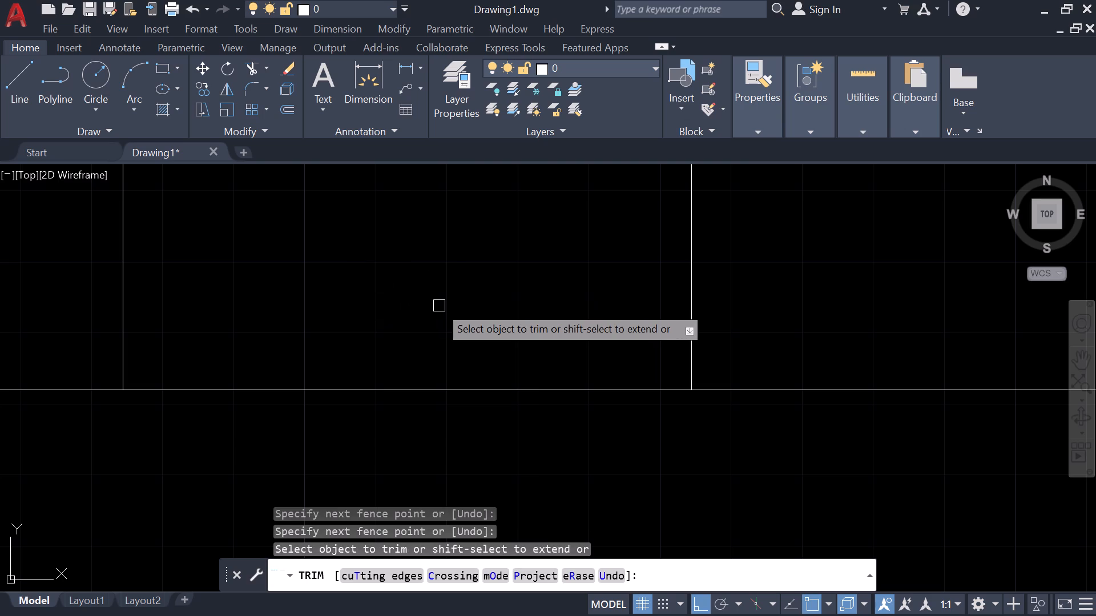
pyautogui.scroll(-2, 439, 306)
pyautogui.moveTo(439, 306); pyautogui.dragTo(406, 462, button='middle')
pyautogui.scroll(-2, 401, 454)
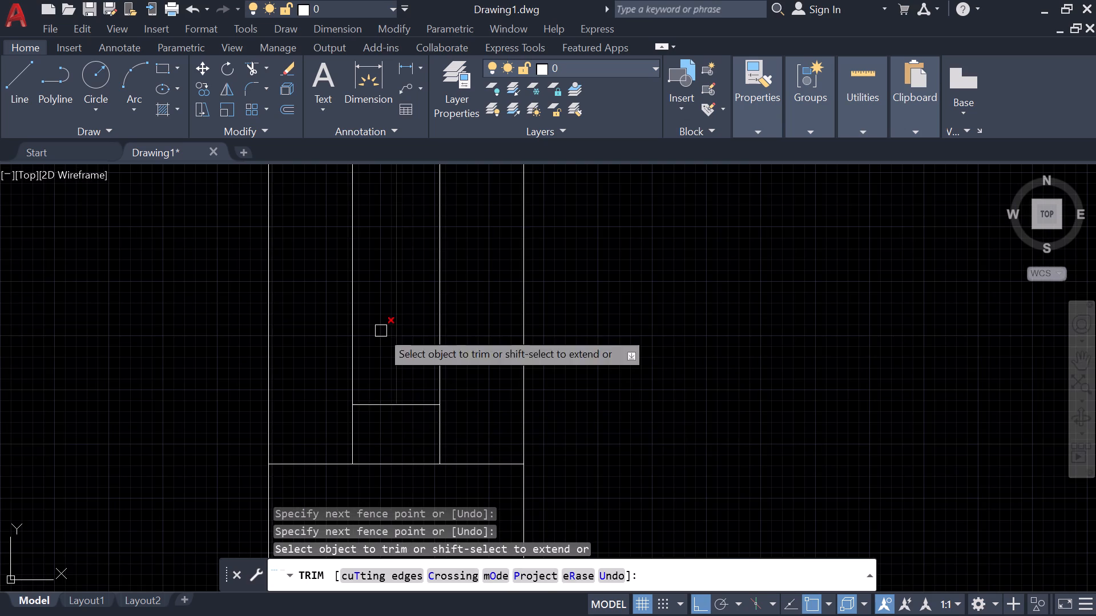
pyautogui.moveTo(381, 331); pyautogui.dragTo(381, 412, button='middle')
pyautogui.scroll(-2, 380, 421)
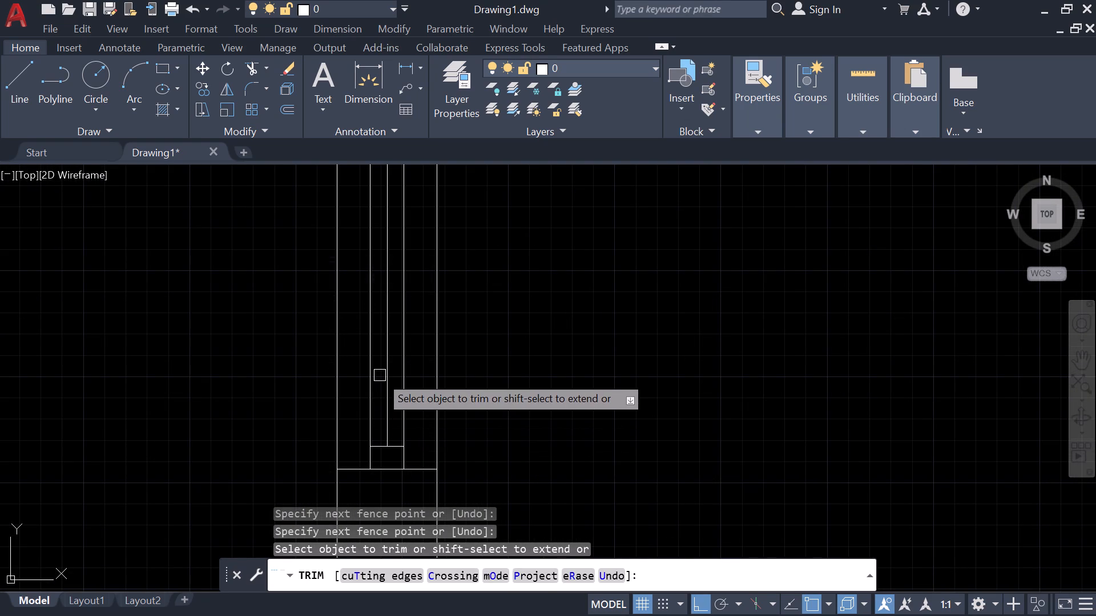
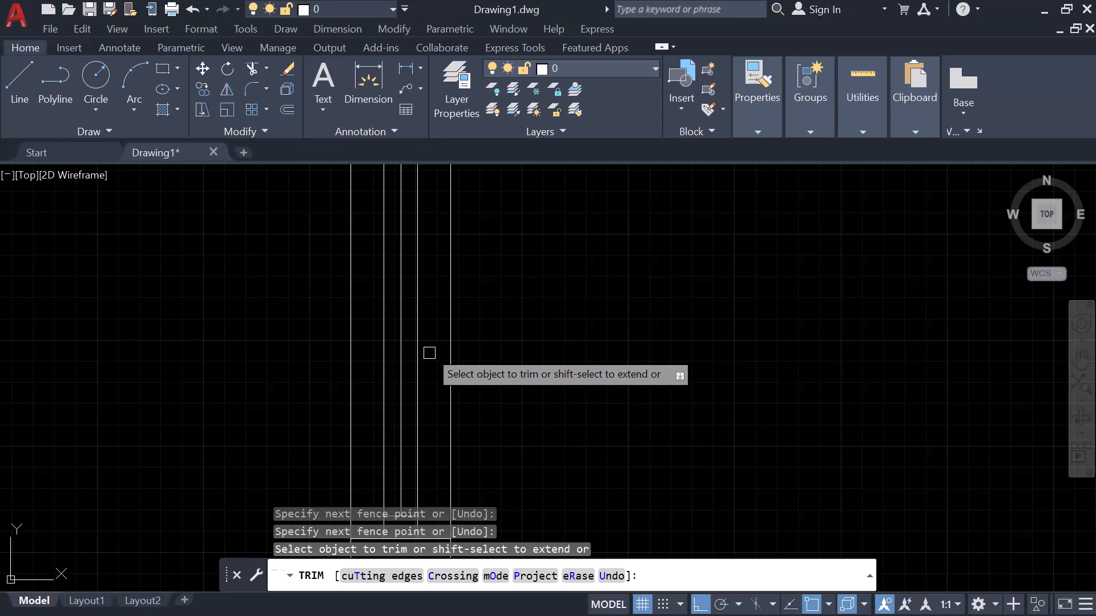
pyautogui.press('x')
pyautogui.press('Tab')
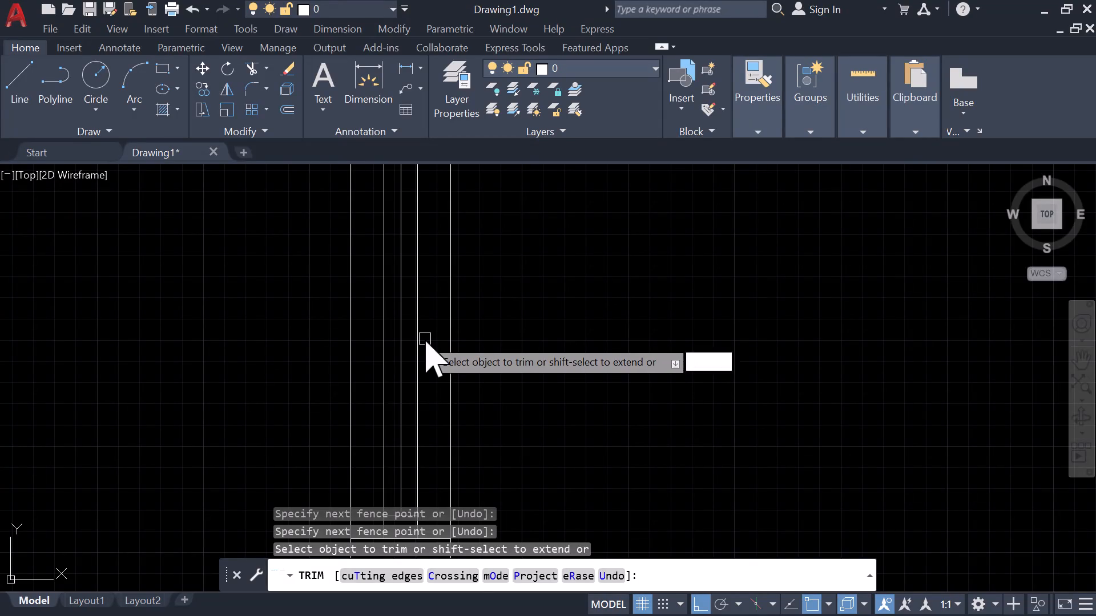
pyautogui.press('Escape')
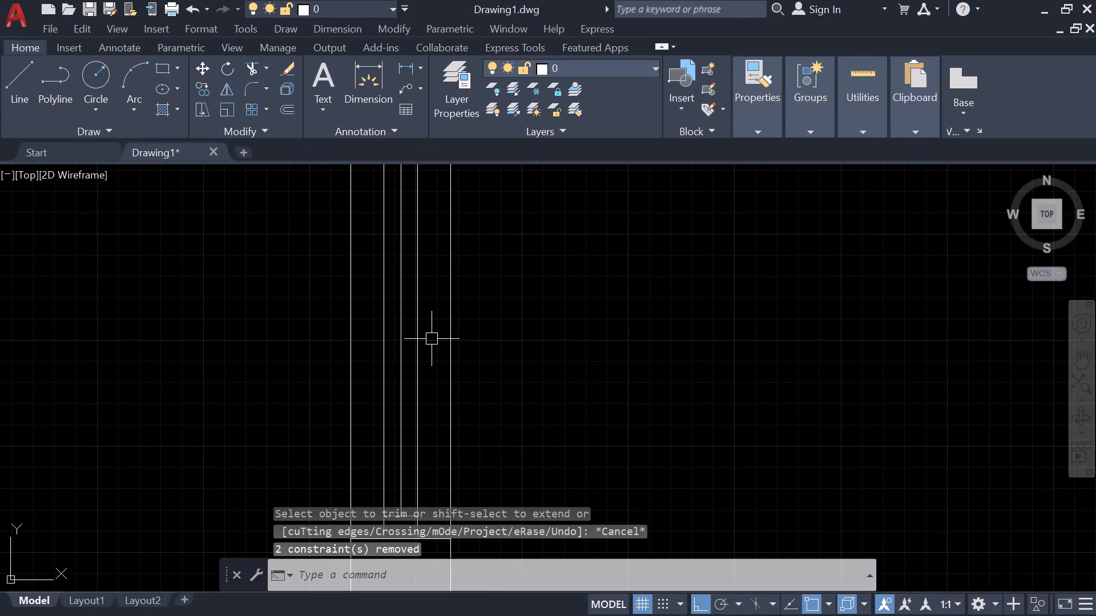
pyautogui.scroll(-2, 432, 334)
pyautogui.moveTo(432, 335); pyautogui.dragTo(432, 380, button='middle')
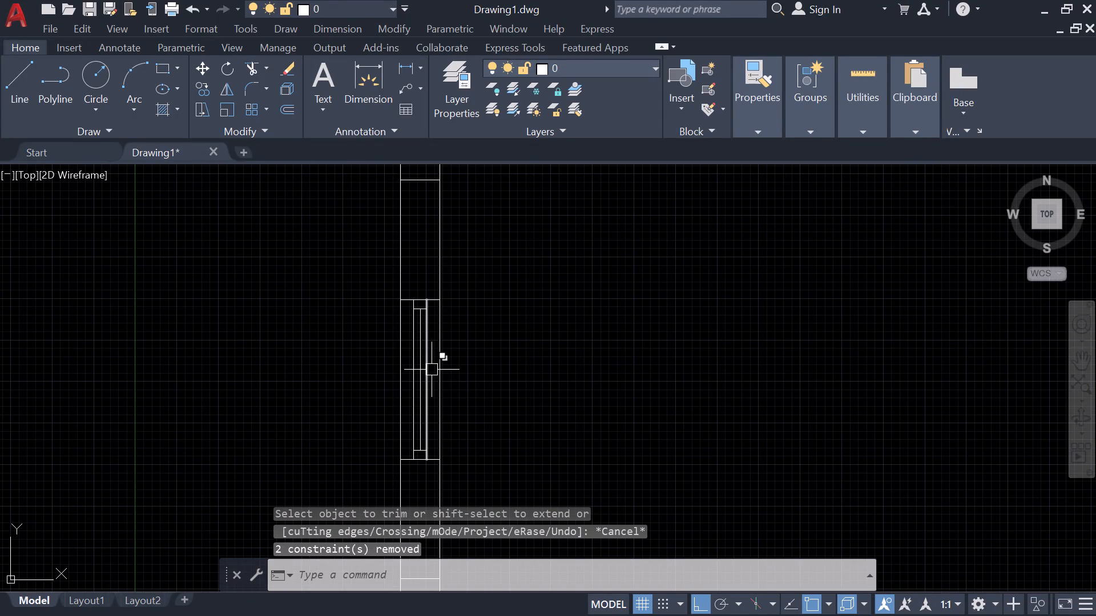
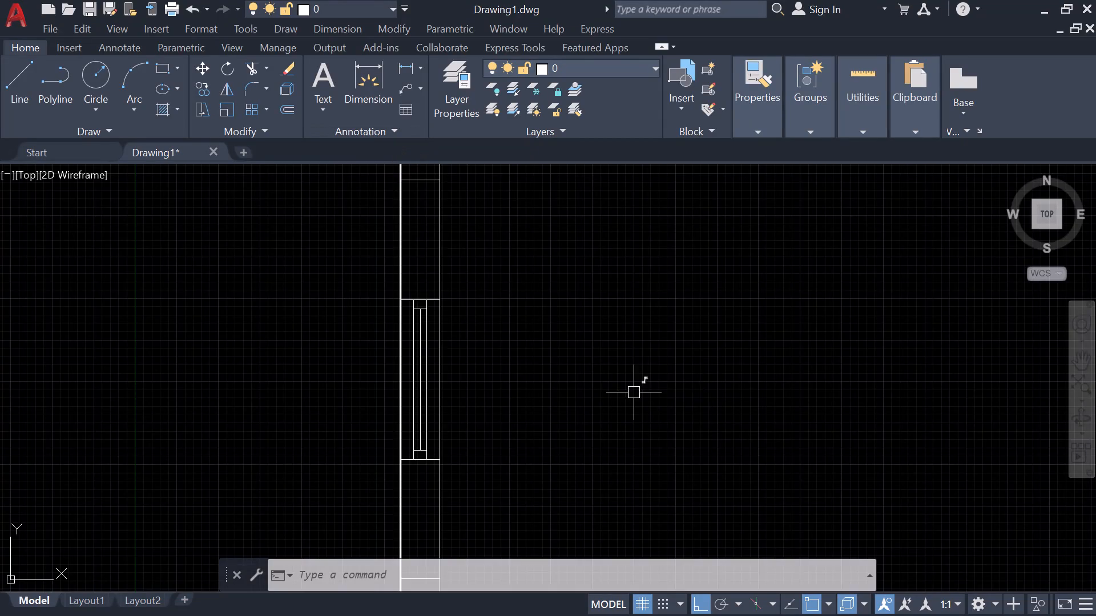
# Copy the finished window with its end lines straight up the strip by about 9'-4", into the upper section.
pyautogui.scroll(-1, 634, 392)
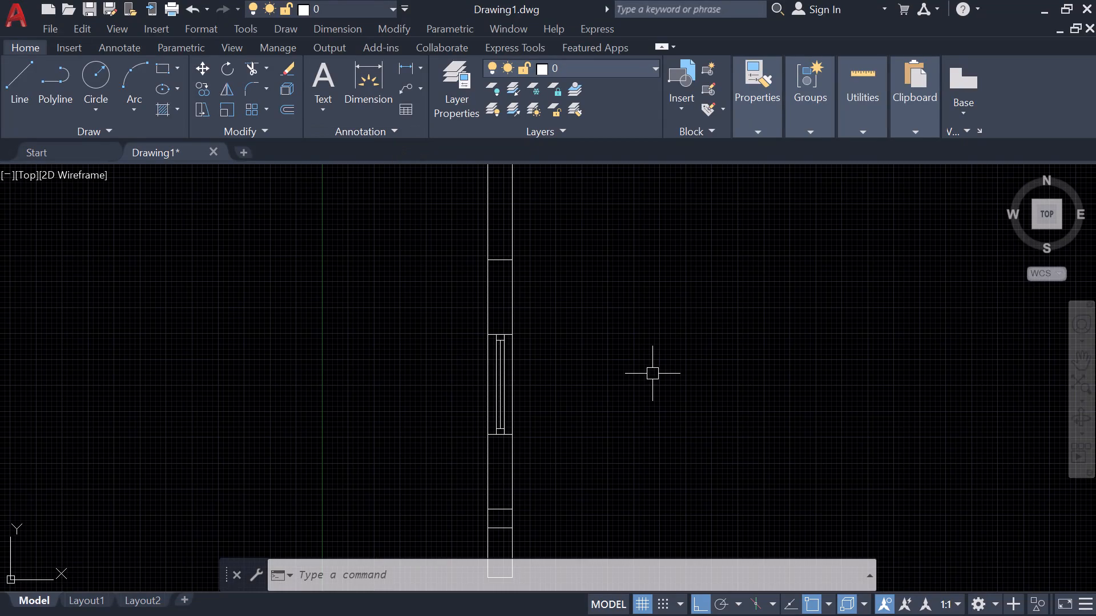
pyautogui.moveTo(619, 406); pyautogui.dragTo(609, 473, button='middle')
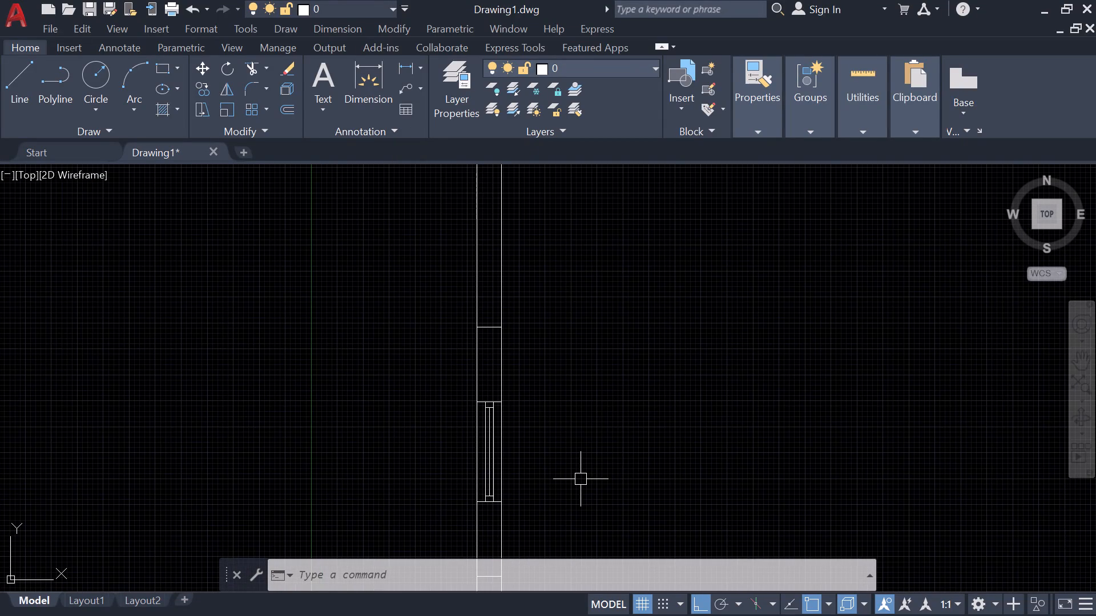
pyautogui.scroll(-2, 622, 464)
pyautogui.moveTo(622, 463); pyautogui.dragTo(616, 379, button='middle')
pyautogui.scroll(1, 616, 379)
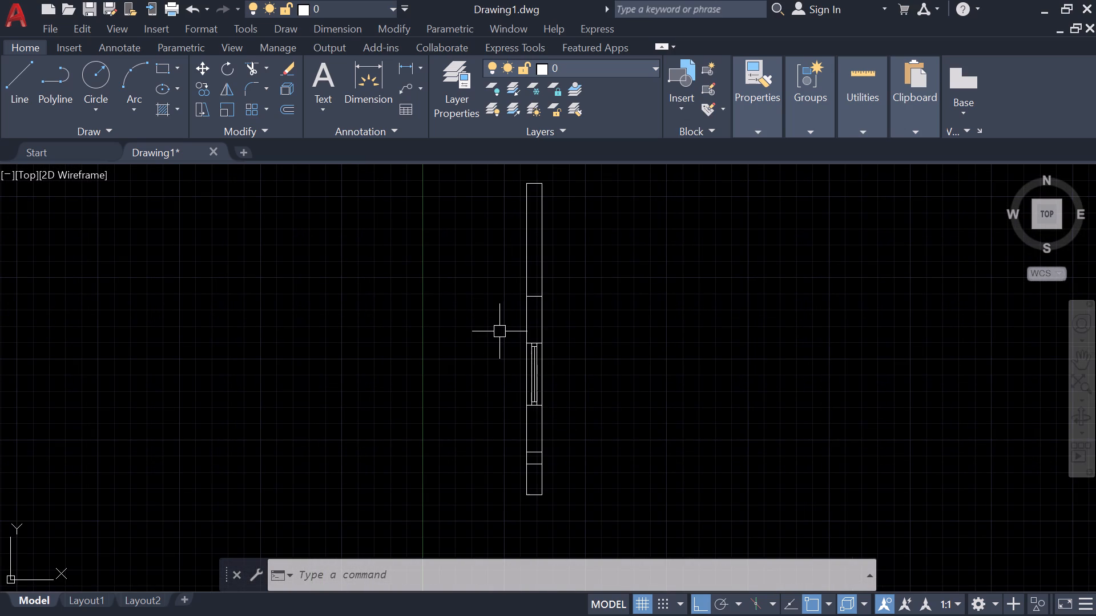
pyautogui.moveTo(502, 326); pyautogui.dragTo(564, 391)
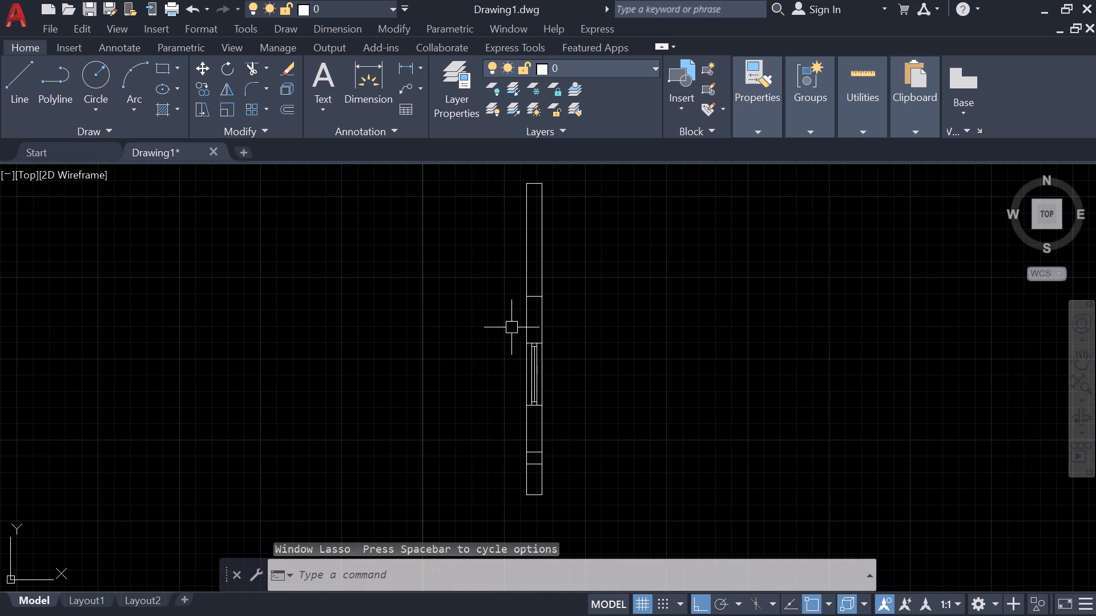
pyautogui.click(511, 326)
pyautogui.click(558, 425)
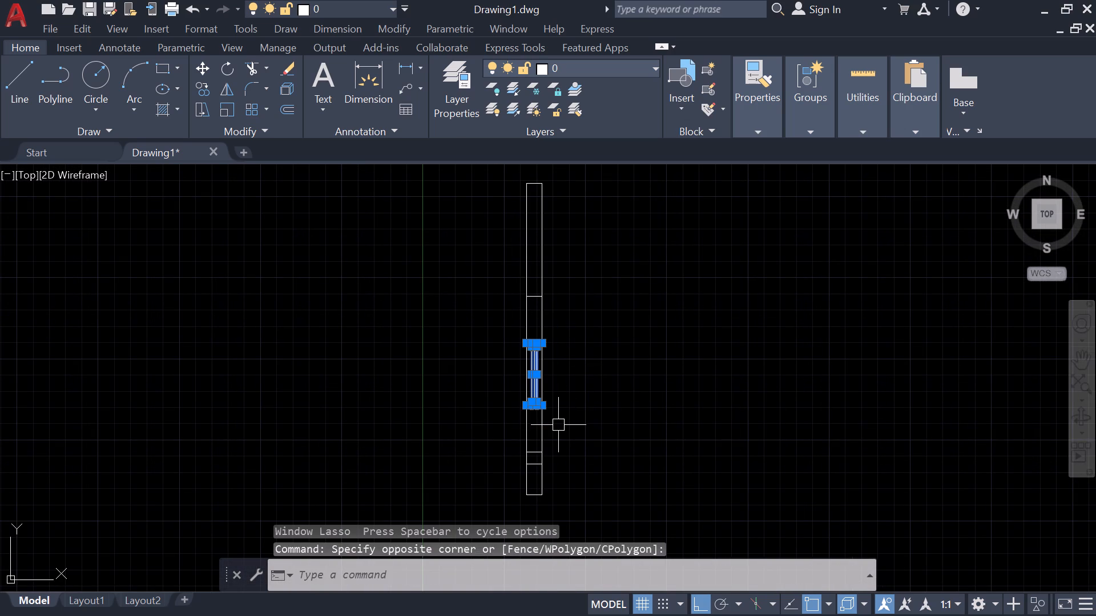
pyautogui.write('co')
pyautogui.press('space')
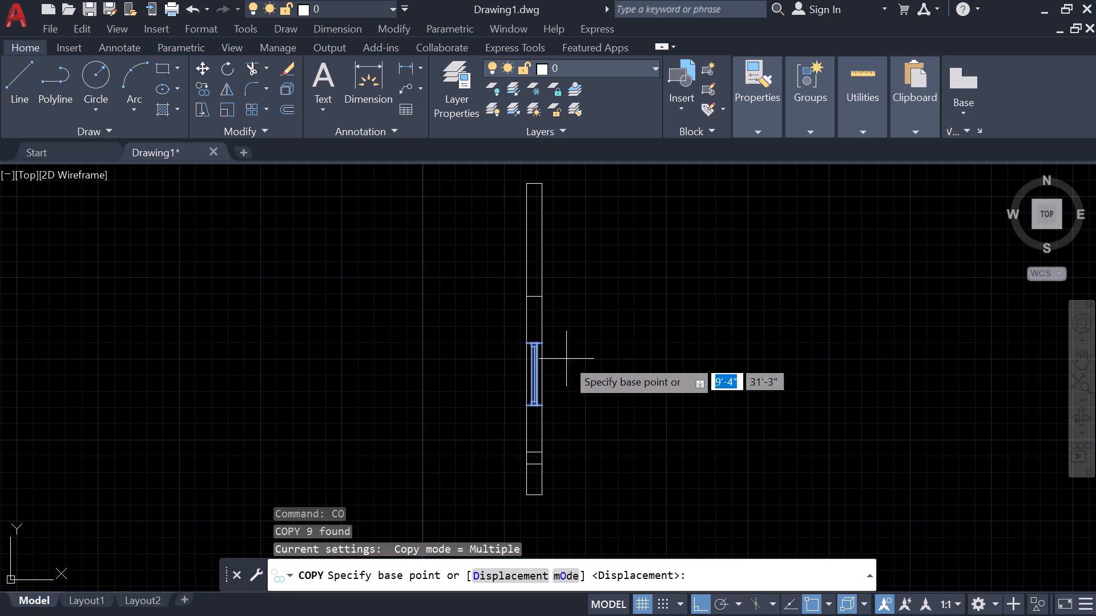
pyautogui.click(537, 345)
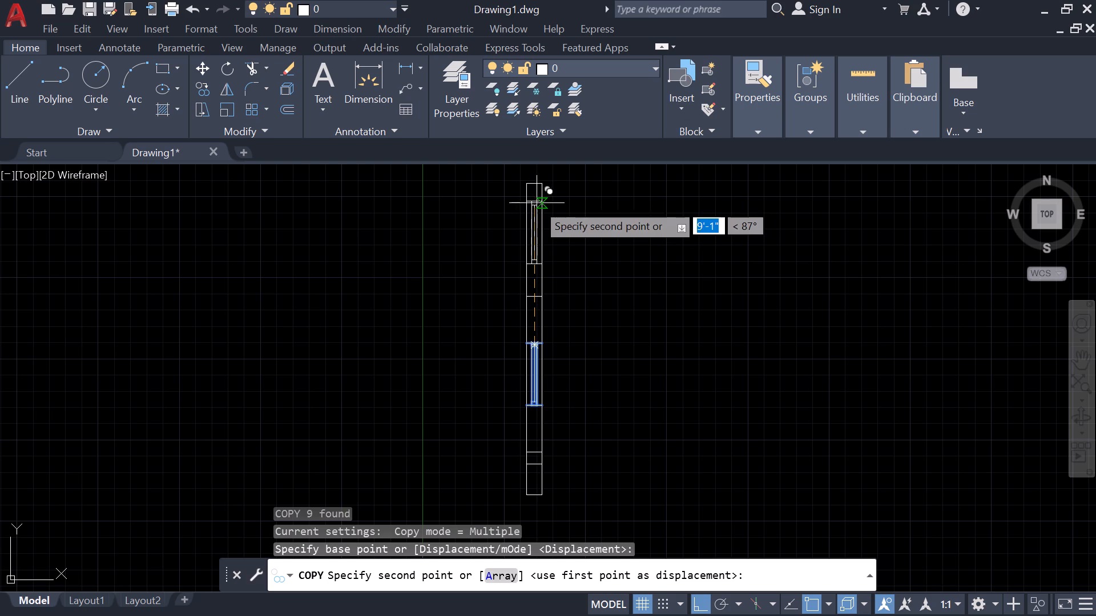
pyautogui.scroll(4, 531, 200)
pyautogui.moveTo(538, 193); pyautogui.dragTo(557, 265, button='middle')
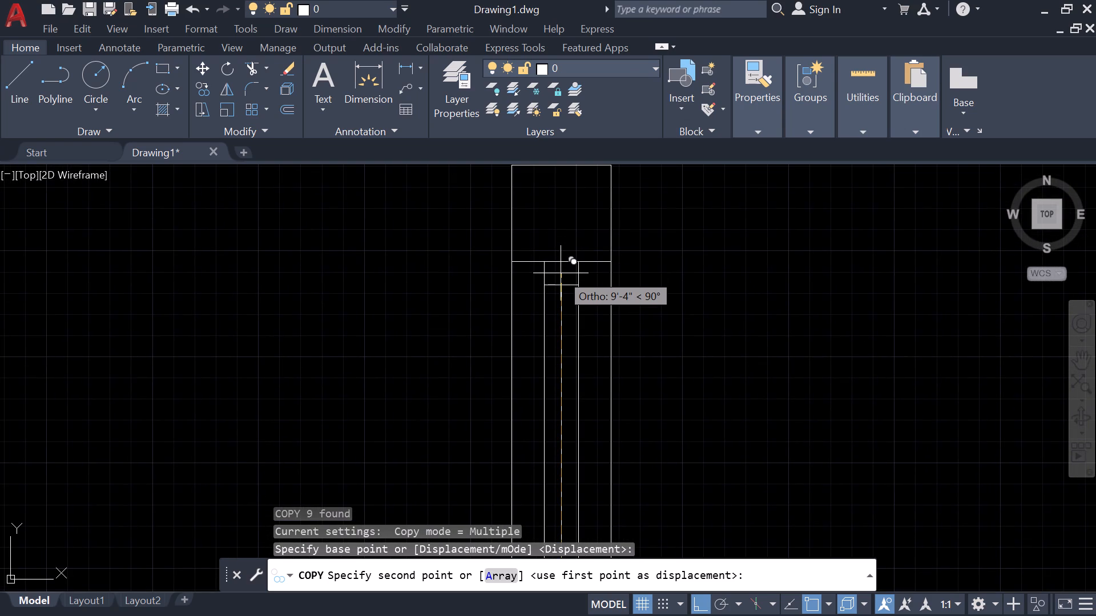
pyautogui.click(561, 273)
pyautogui.press('Escape')
# Draw a cross line over the full width of the strip, just below the upper window.
pyautogui.scroll(-2, 668, 343)
pyautogui.moveTo(668, 343); pyautogui.dragTo(667, 342, button='middle')
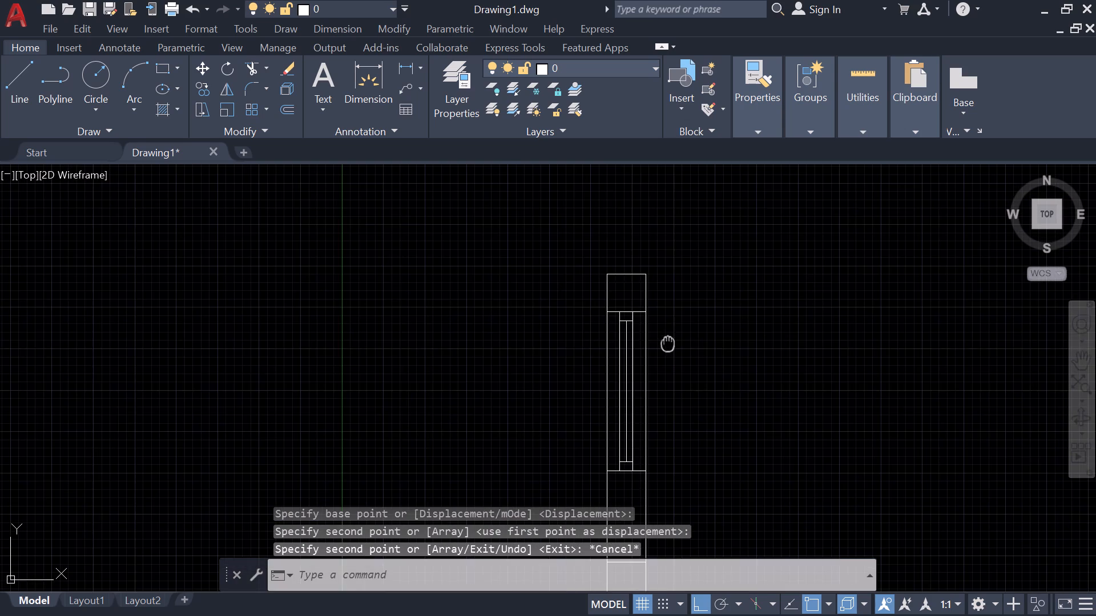
pyautogui.moveTo(667, 342); pyautogui.dragTo(623, 233, button='middle')
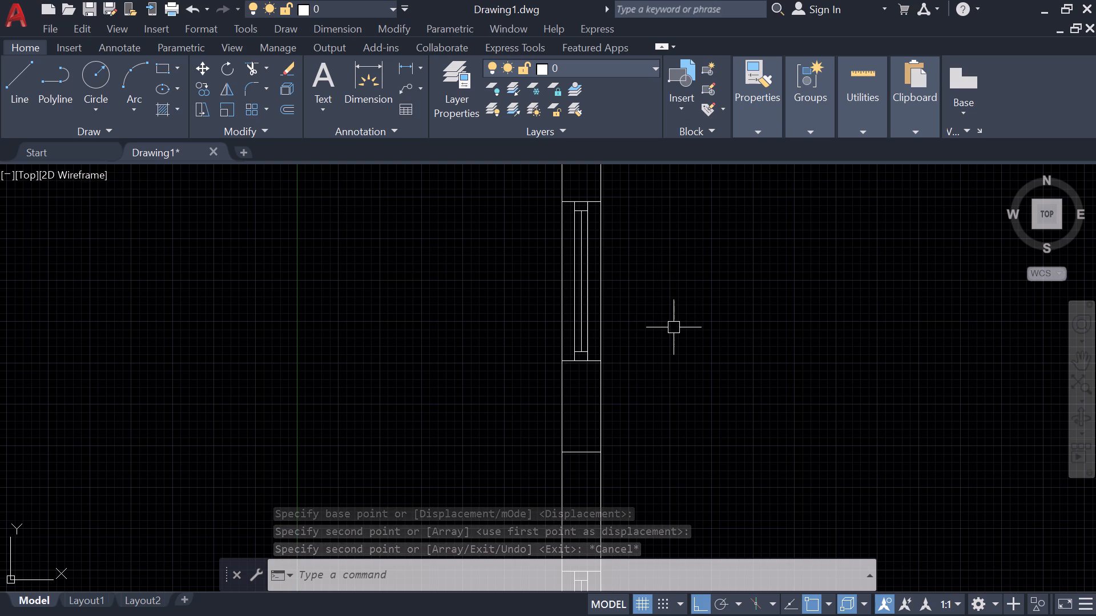
pyautogui.scroll(-1, 675, 333)
pyautogui.moveTo(678, 339); pyautogui.dragTo(631, 268, button='middle')
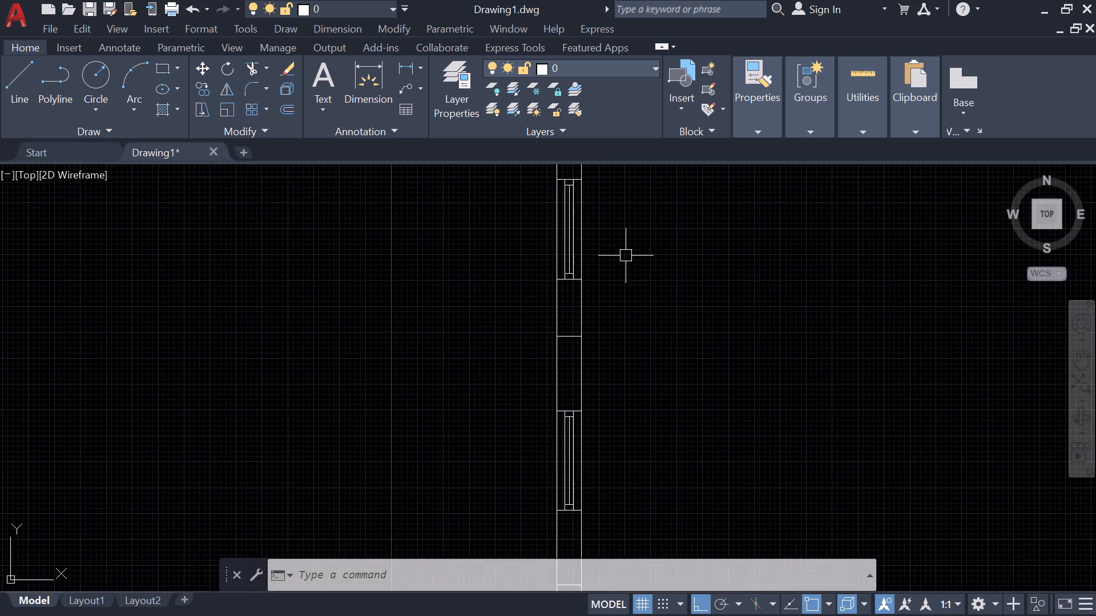
pyautogui.scroll(-1, 626, 256)
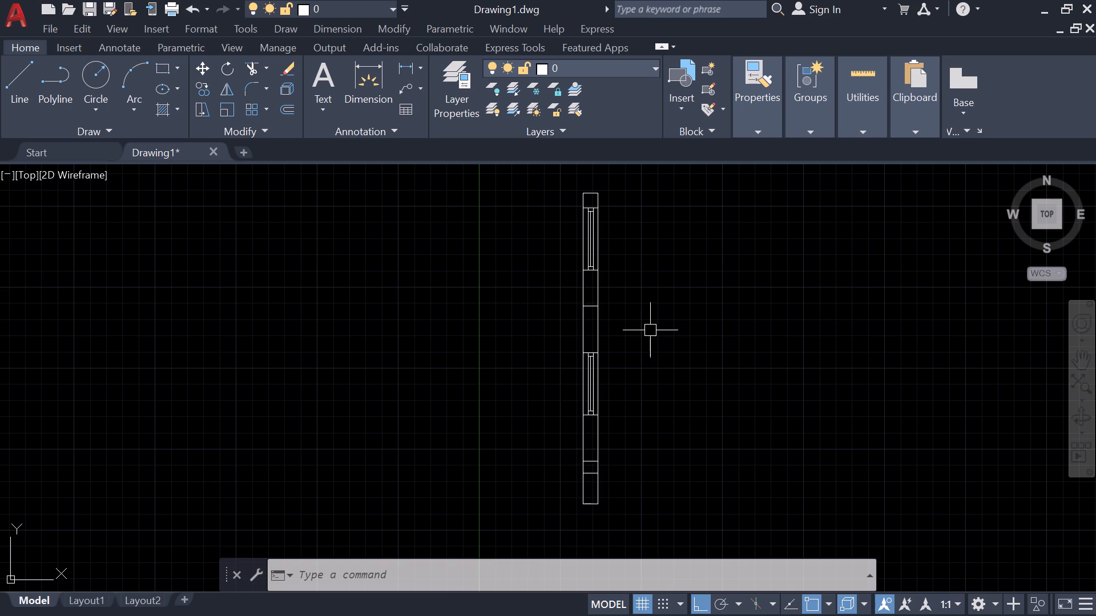
pyautogui.write('l')
pyautogui.press('space')
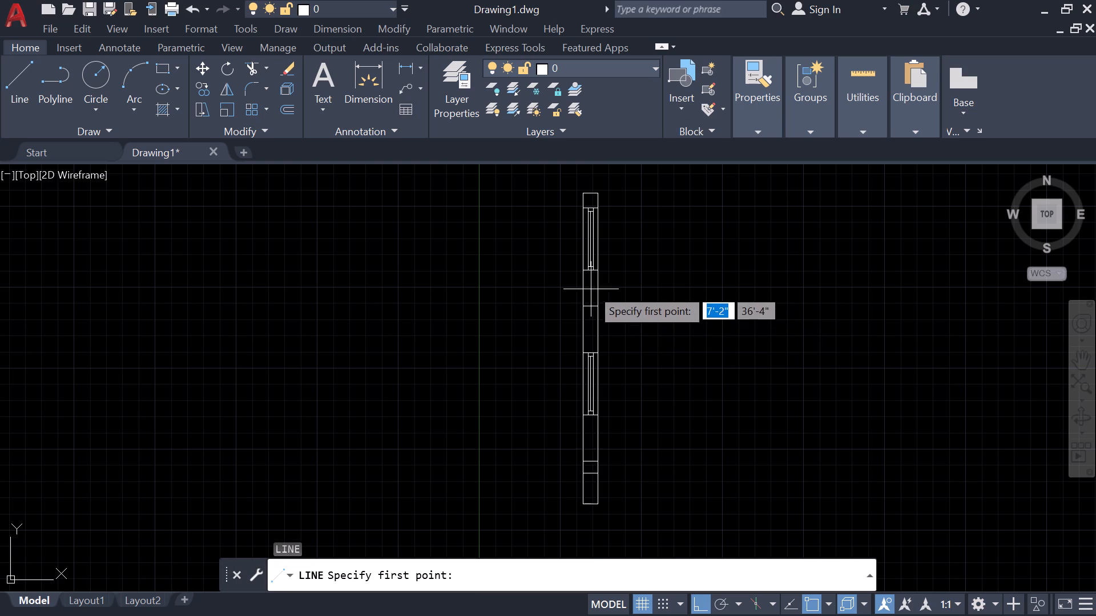
pyautogui.scroll(2, 592, 281)
pyautogui.click(607, 278)
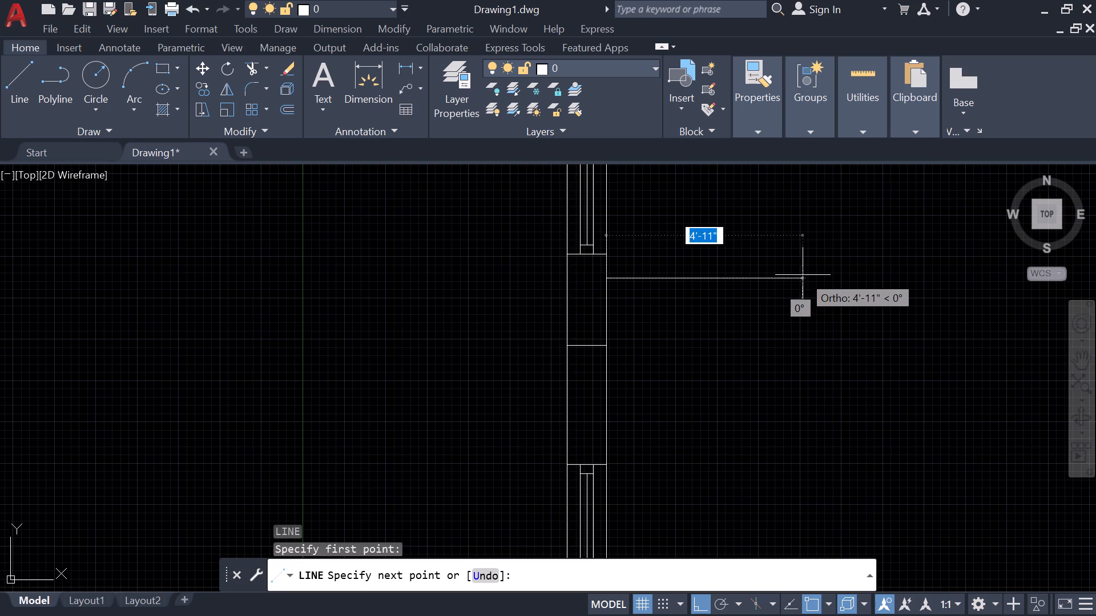
pyautogui.click(564, 277)
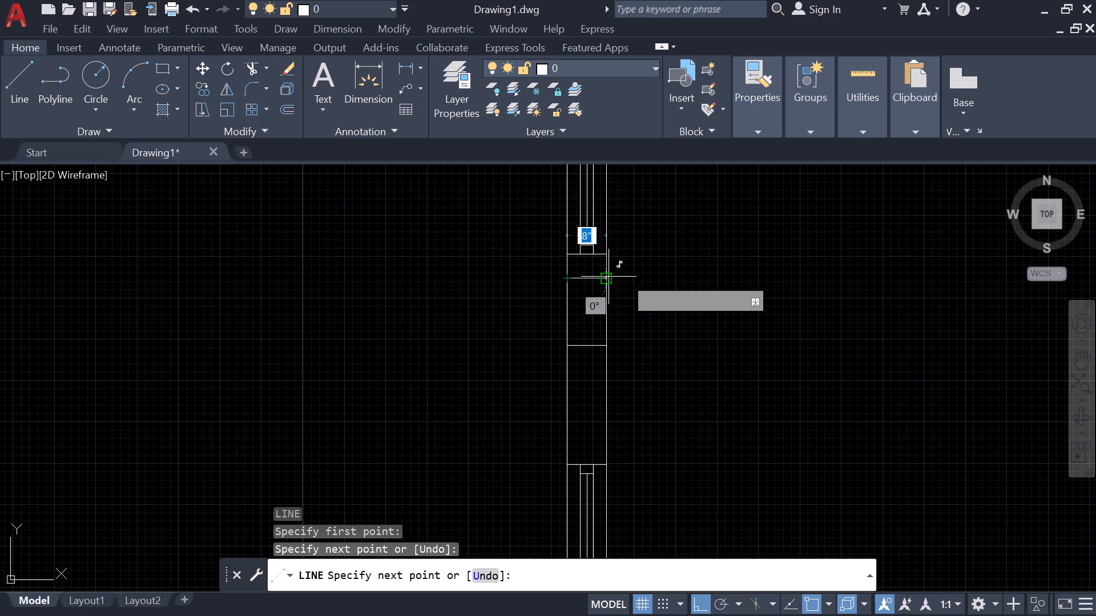
pyautogui.press('Escape')
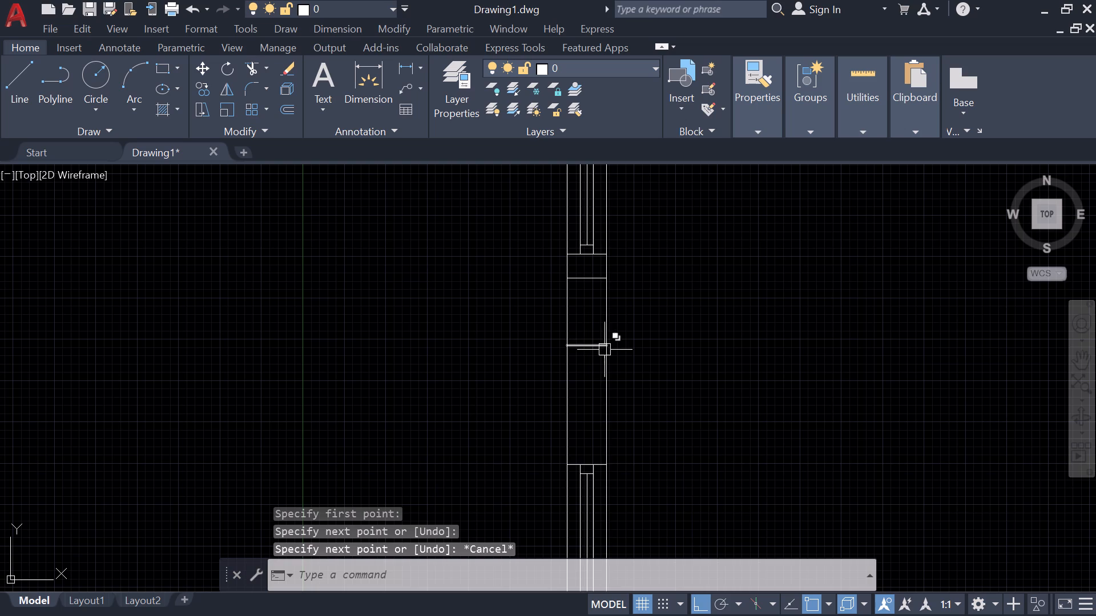
# Erase the older cross line halfway between the two windows.
pyautogui.click(592, 348)
pyautogui.write('e')
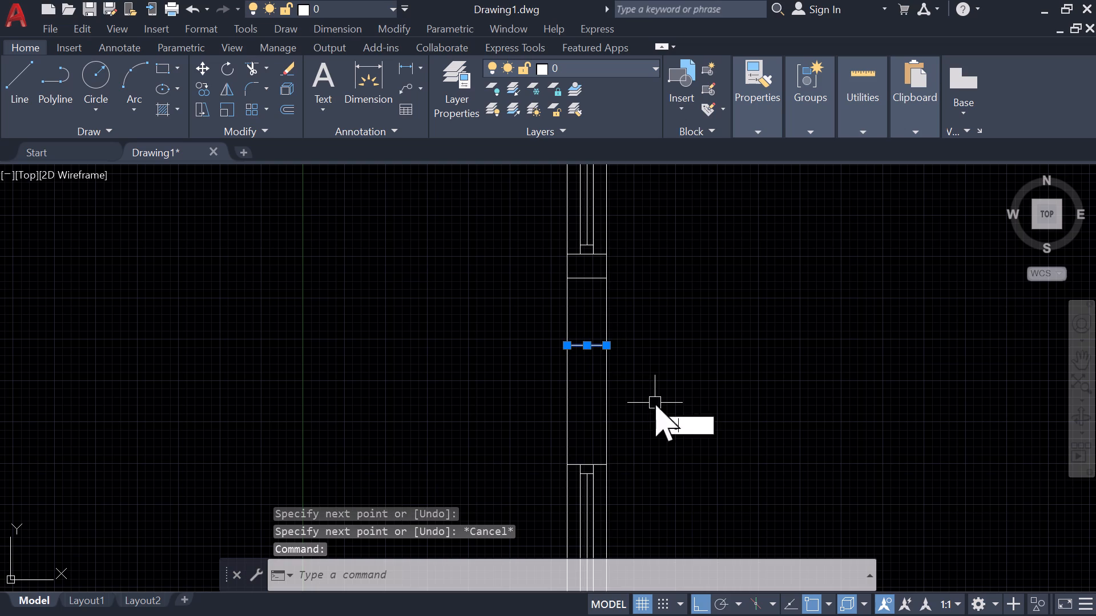
pyautogui.press('space')
# Draw a long horizontal wall line rightward from the strip's right edge, starting at the new cross line's end.
pyautogui.write('l')
pyautogui.press('space')
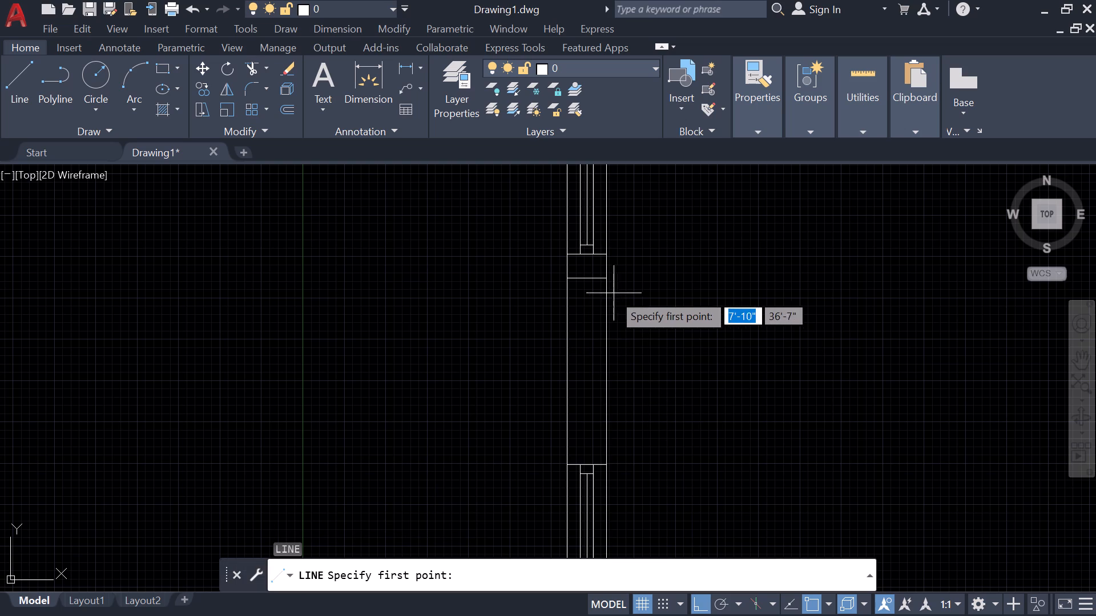
pyautogui.click(609, 281)
pyautogui.moveTo(875, 277); pyautogui.dragTo(866, 279, button='middle')
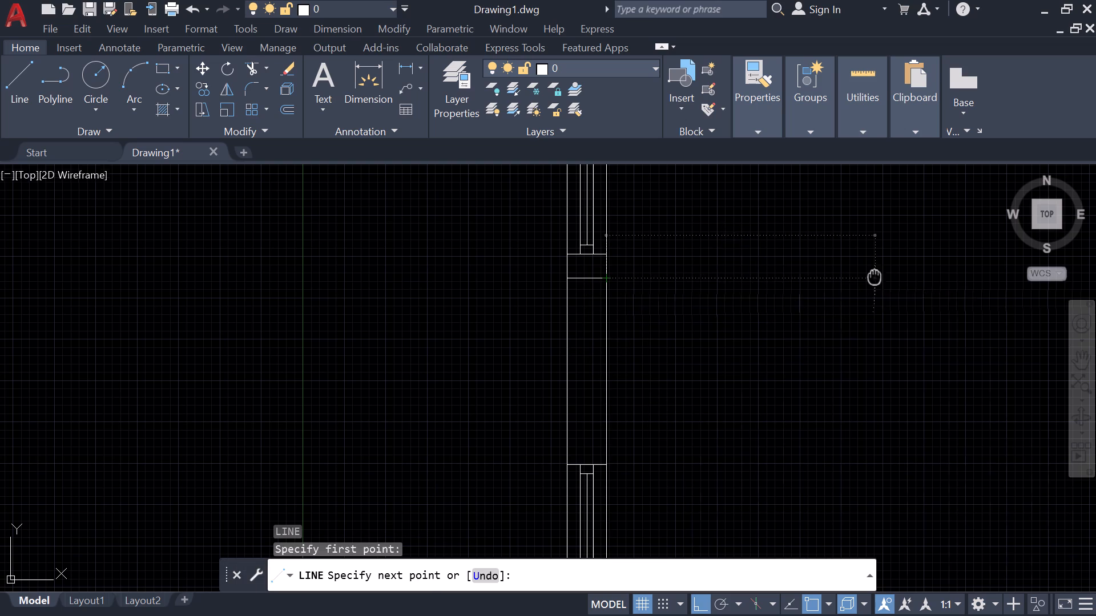
pyautogui.moveTo(866, 279); pyautogui.dragTo(485, 310, button='middle')
pyautogui.scroll(-1, 485, 310)
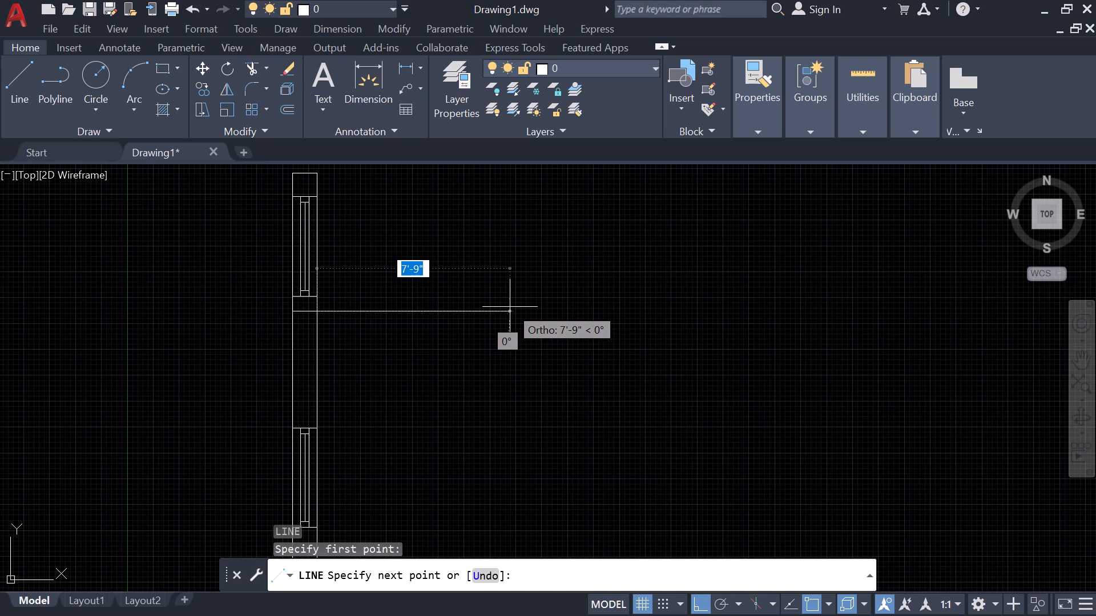
pyautogui.click(562, 300)
pyautogui.press('Escape')
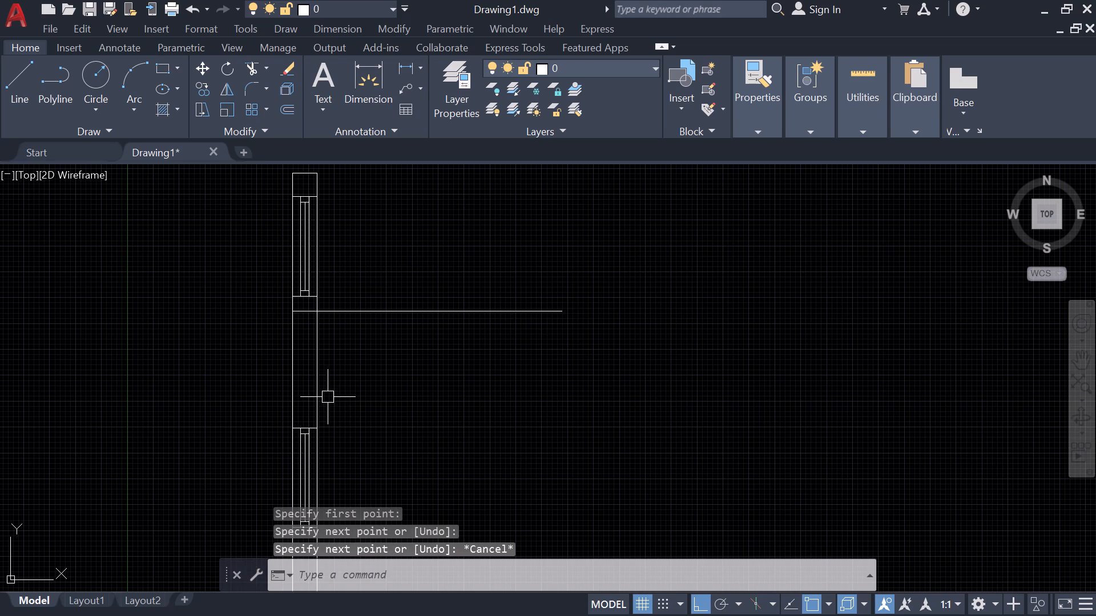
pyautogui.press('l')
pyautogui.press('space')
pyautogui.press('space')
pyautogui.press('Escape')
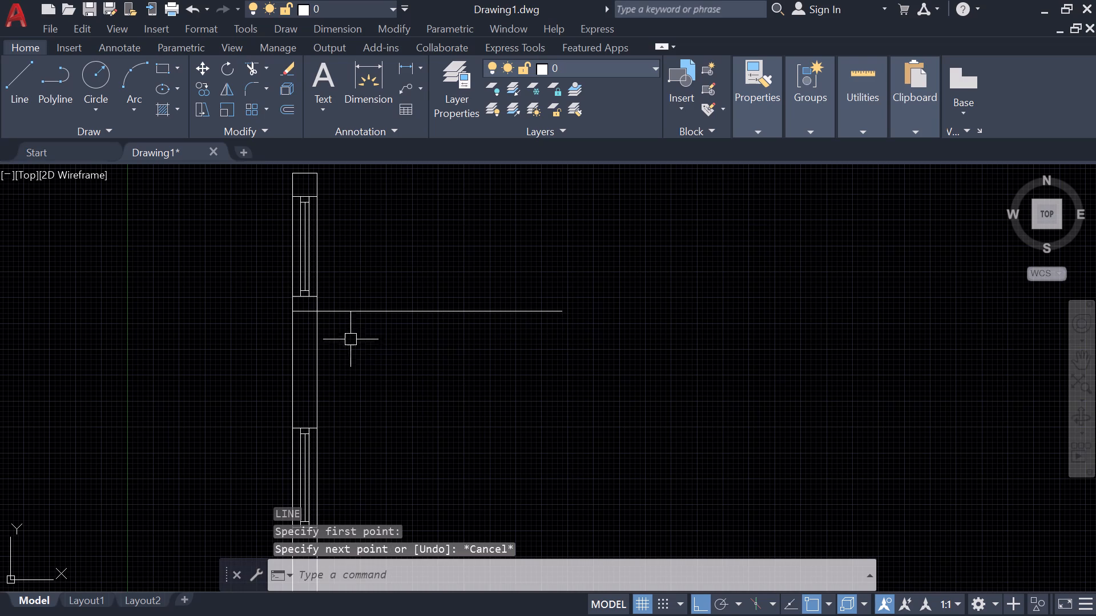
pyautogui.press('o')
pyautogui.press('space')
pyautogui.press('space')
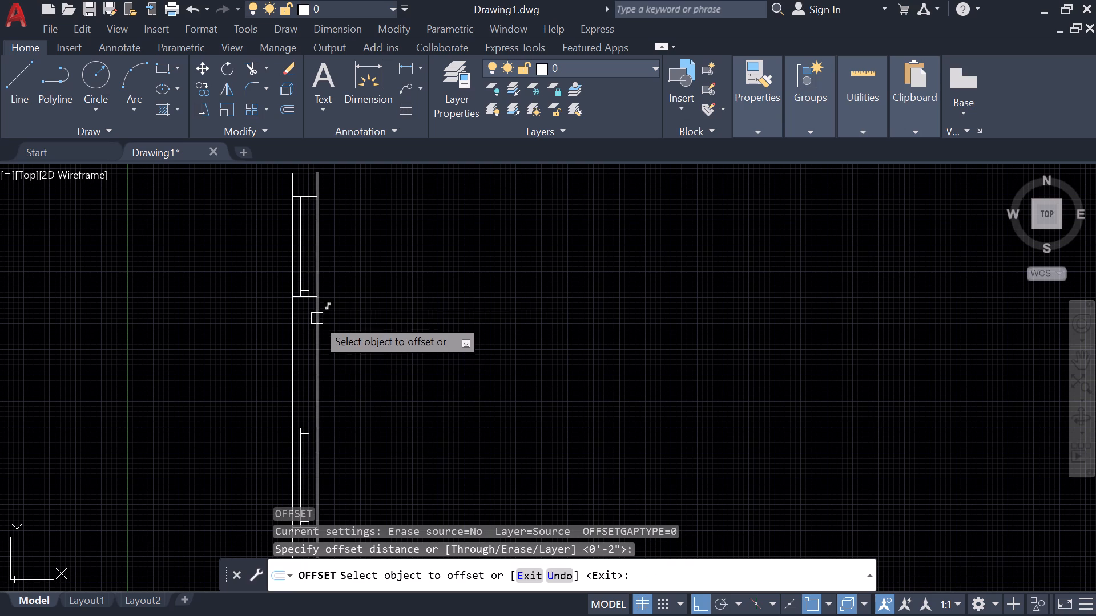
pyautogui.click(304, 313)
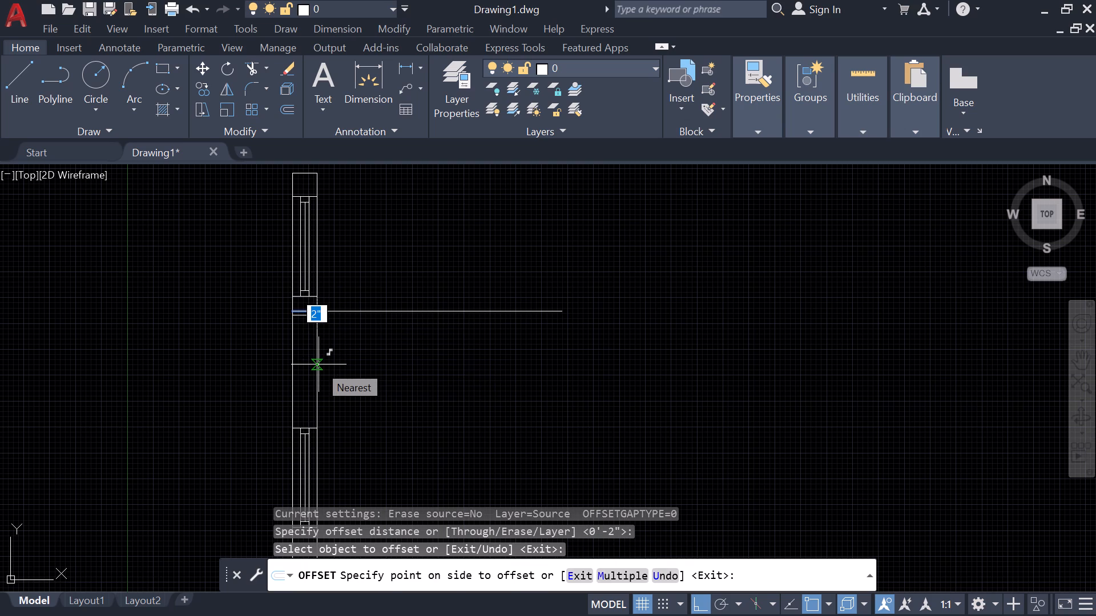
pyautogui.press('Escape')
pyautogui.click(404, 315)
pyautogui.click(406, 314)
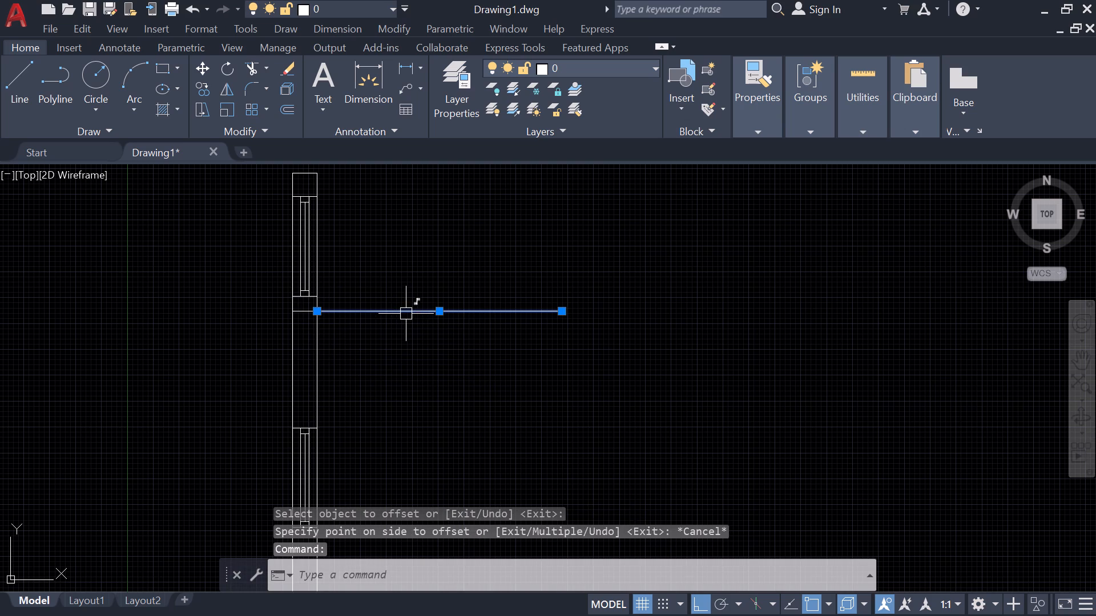
# Shift the short cross line and the long wall line together straight down the strip by their shared endpoint.
pyautogui.click(307, 311)
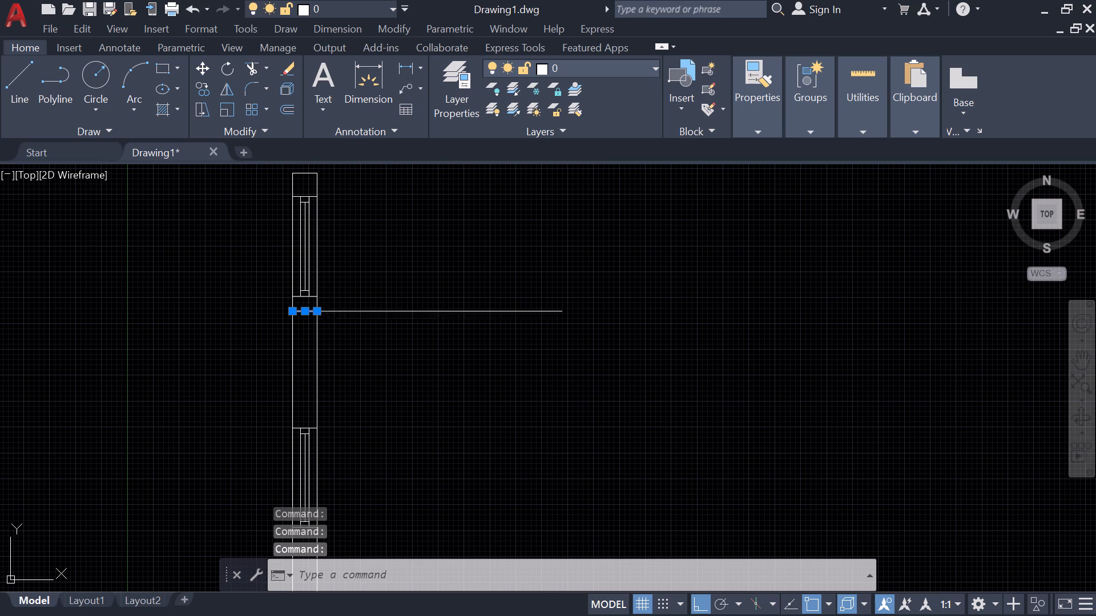
pyautogui.click(331, 313)
pyautogui.moveTo(320, 313); pyautogui.dragTo(330, 334)
pyautogui.click(330, 334)
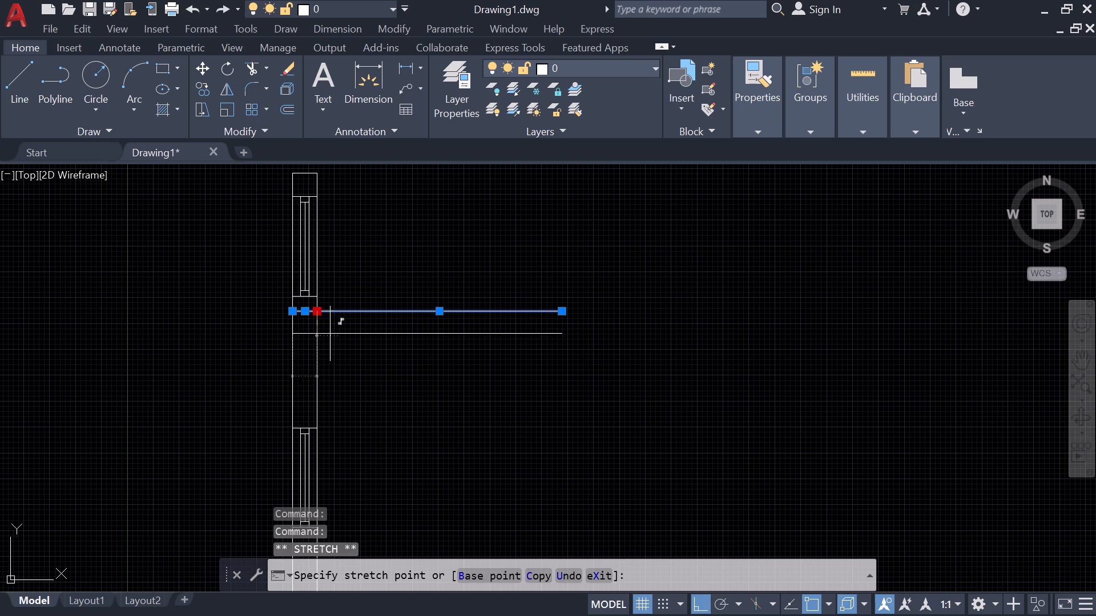
pyautogui.press('Escape')
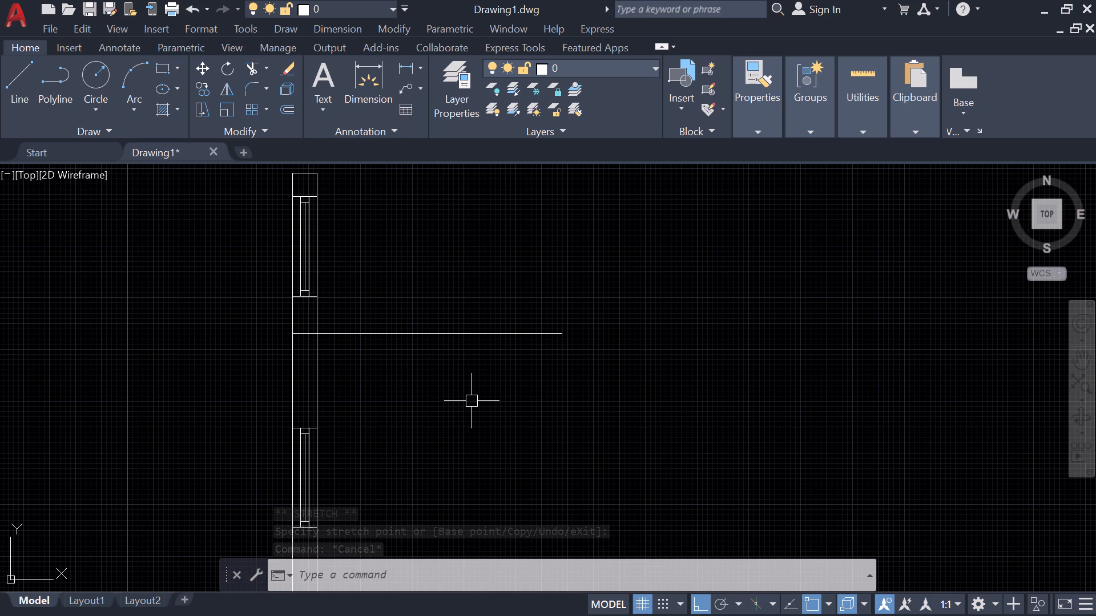
# Offset the long horizontal wall line 9" downward to form the second face of the wall.
pyautogui.press('o')
pyautogui.press('space')
pyautogui.press('space')
pyautogui.click(476, 331)
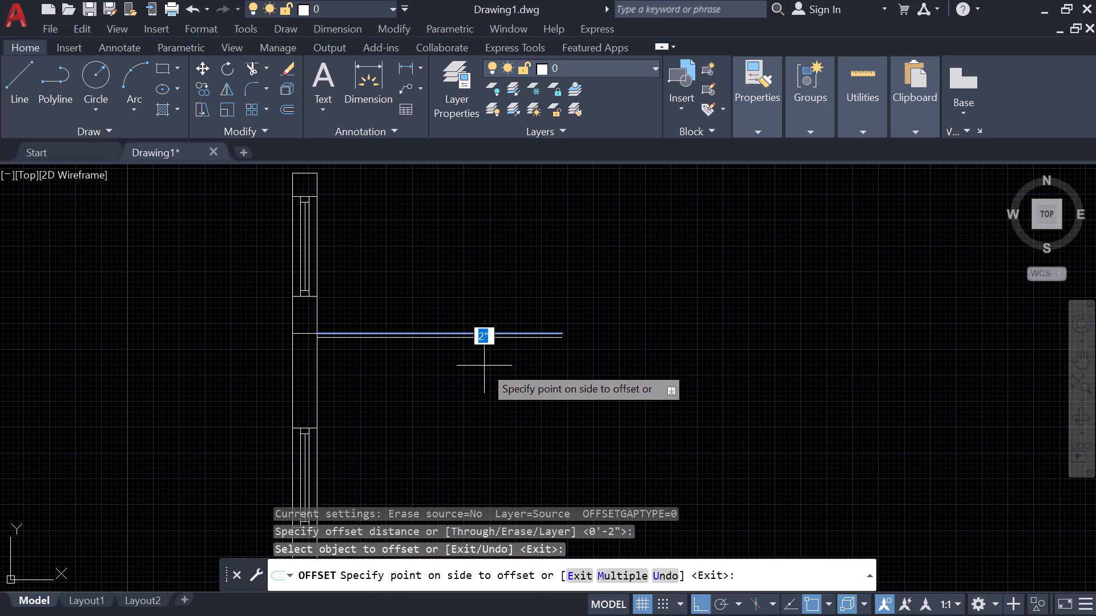
pyautogui.write('9"')
pyautogui.press('Return')
pyautogui.press('Escape')
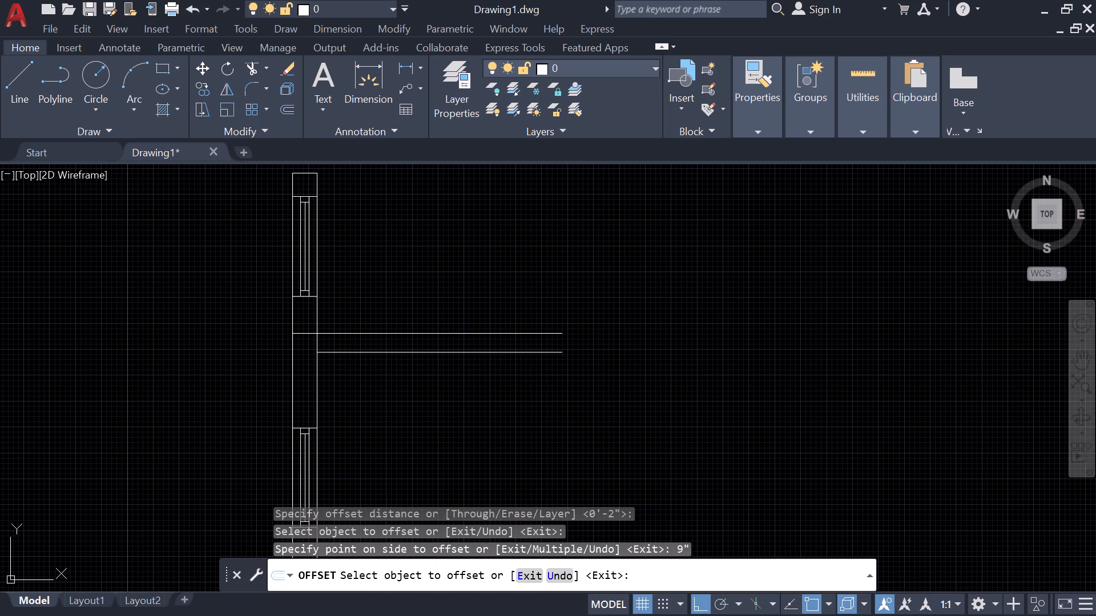
# Trim away the cross line inside the strip and the strip edge between the two wall lines, opening the junction.
pyautogui.write('tr')
pyautogui.press('space')
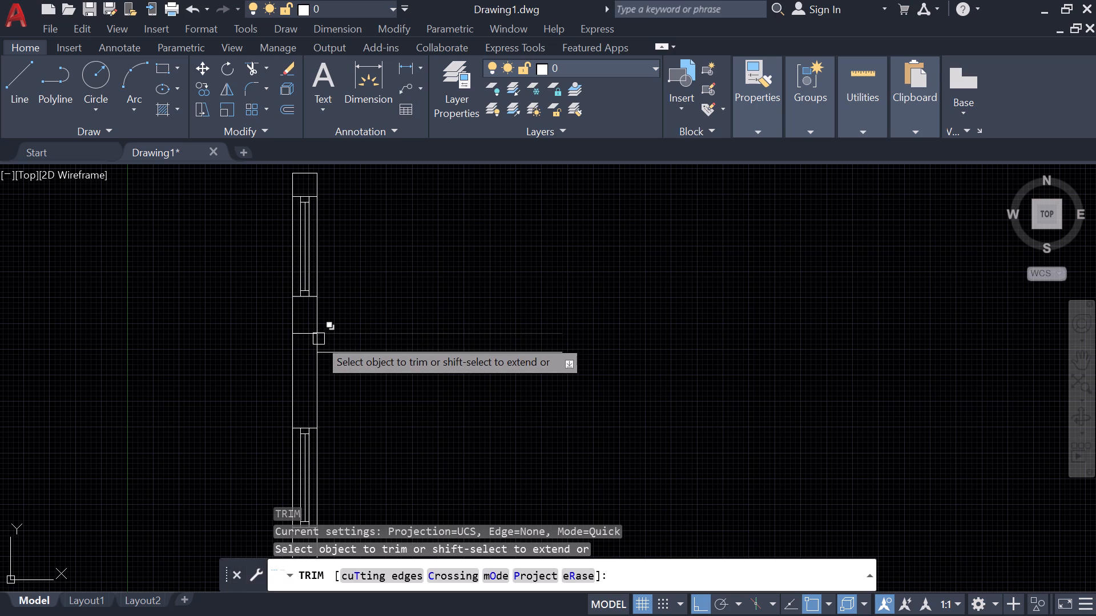
pyautogui.click(307, 337)
pyautogui.click(318, 345)
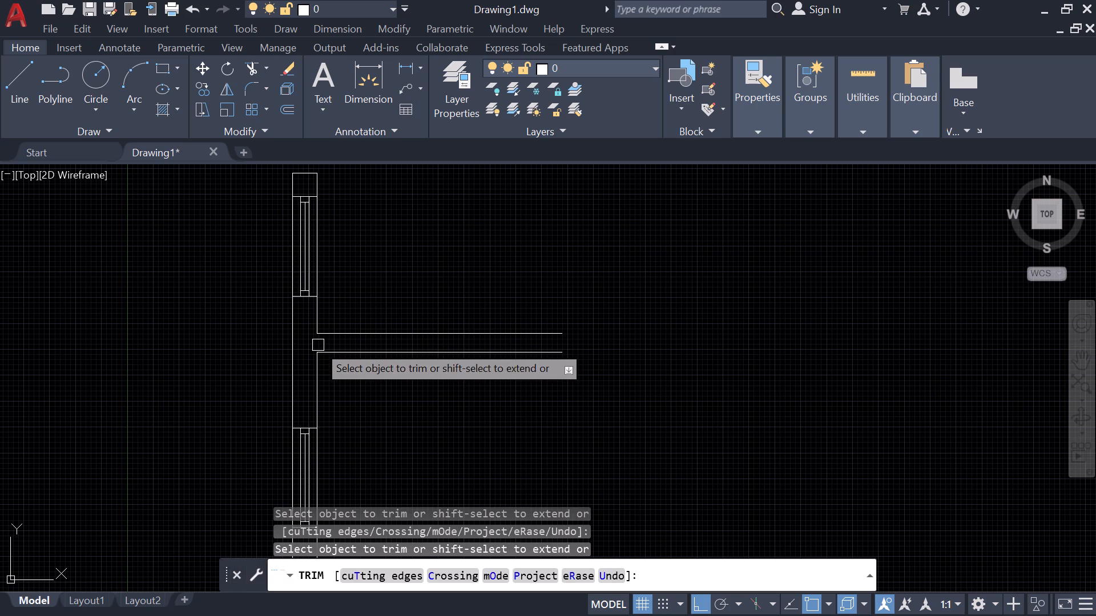
pyautogui.scroll(-1, 388, 404)
pyautogui.press('Escape')
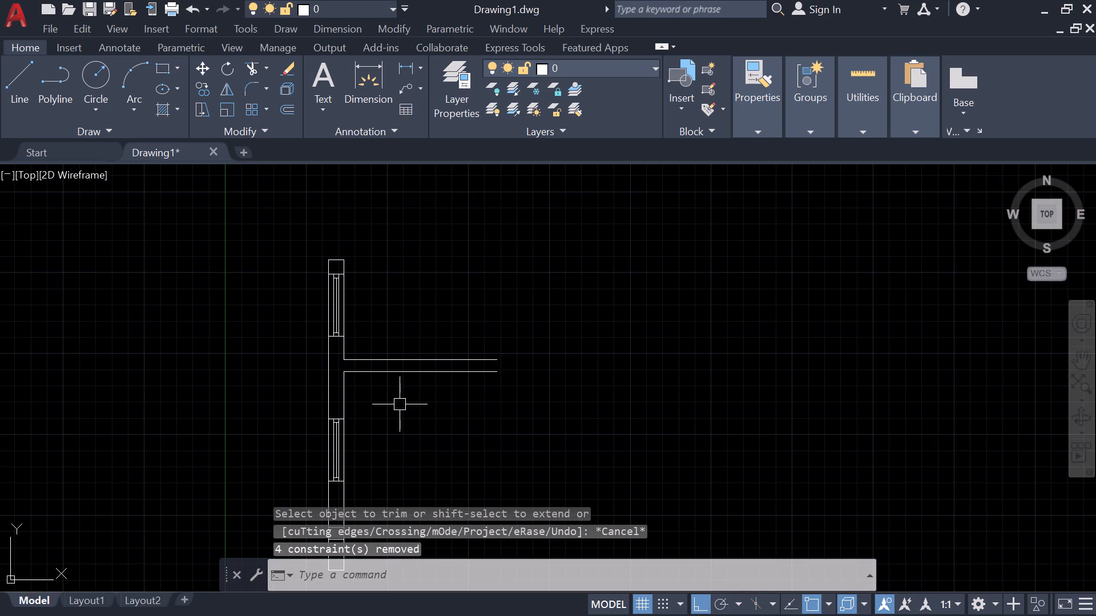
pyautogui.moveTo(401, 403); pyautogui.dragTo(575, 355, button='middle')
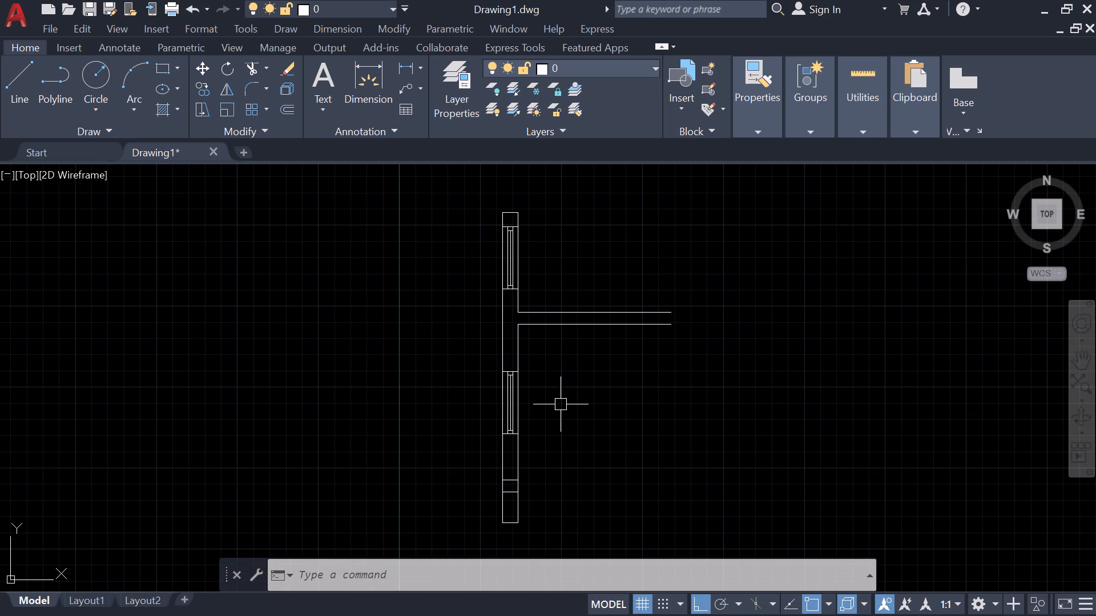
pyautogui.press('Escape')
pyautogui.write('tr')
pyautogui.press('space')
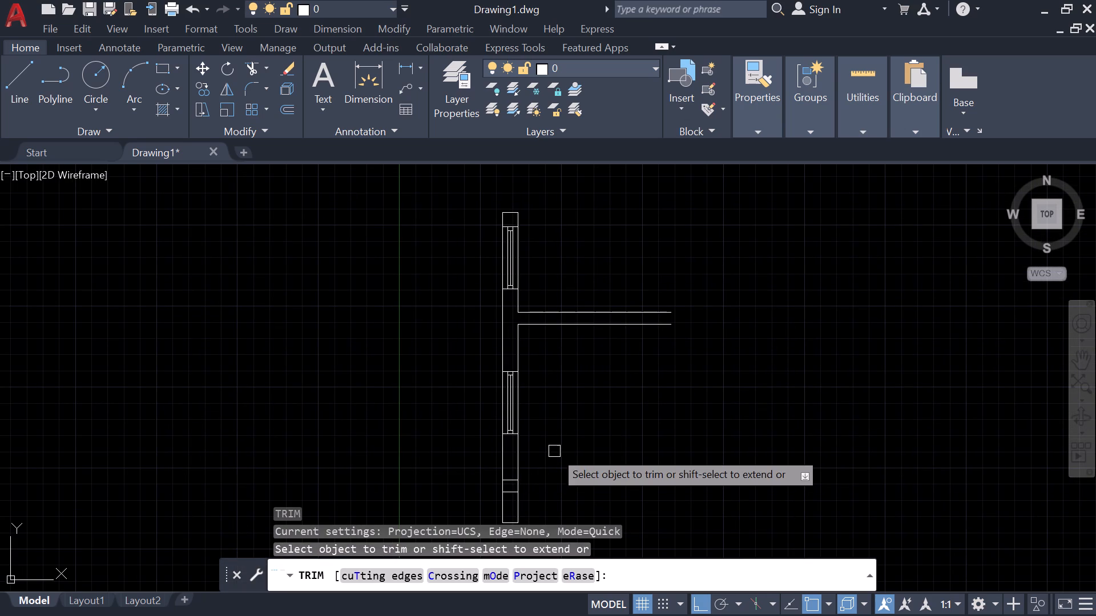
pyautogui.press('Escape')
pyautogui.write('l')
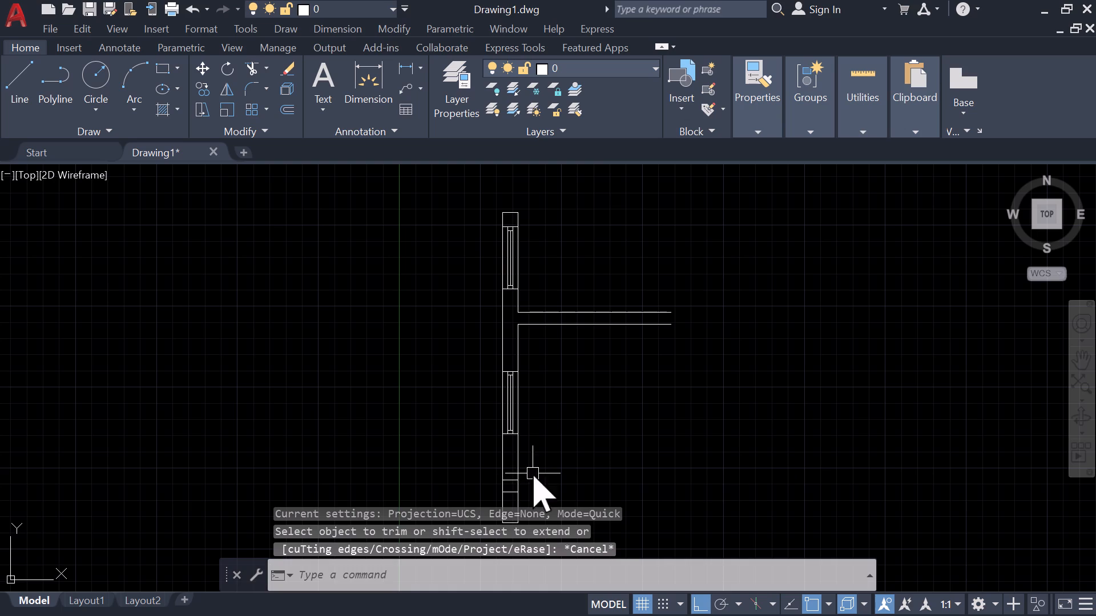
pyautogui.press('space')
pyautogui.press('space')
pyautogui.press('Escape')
# Draw a horizontal wall line about 9'-9" long rightward from the strip's right edge, starting at the upper lower-end cross line.
pyautogui.press('l')
pyautogui.press('space')
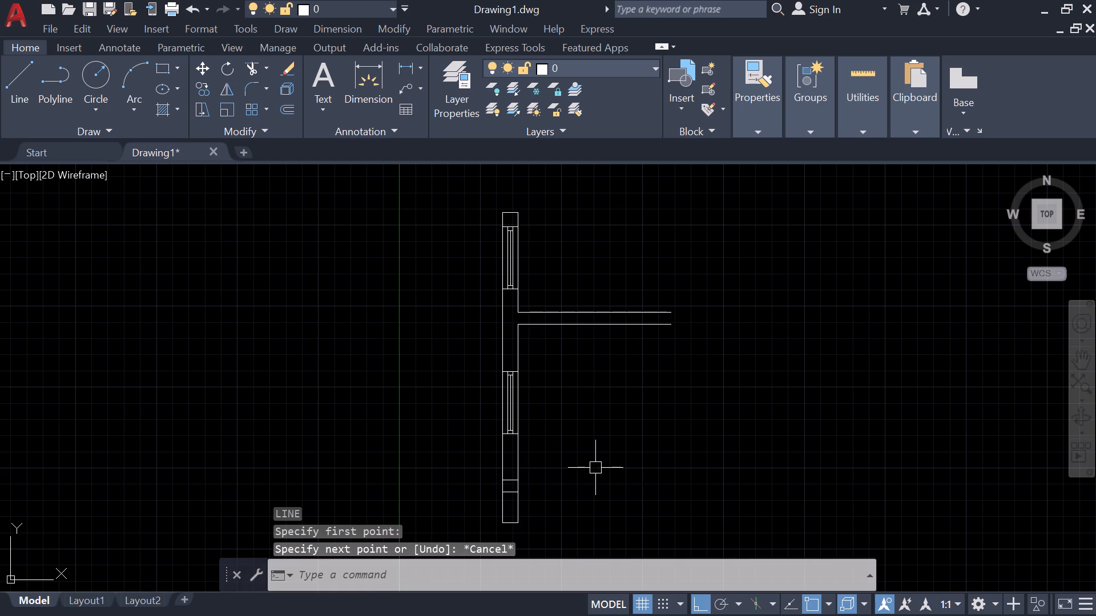
pyautogui.click(523, 479)
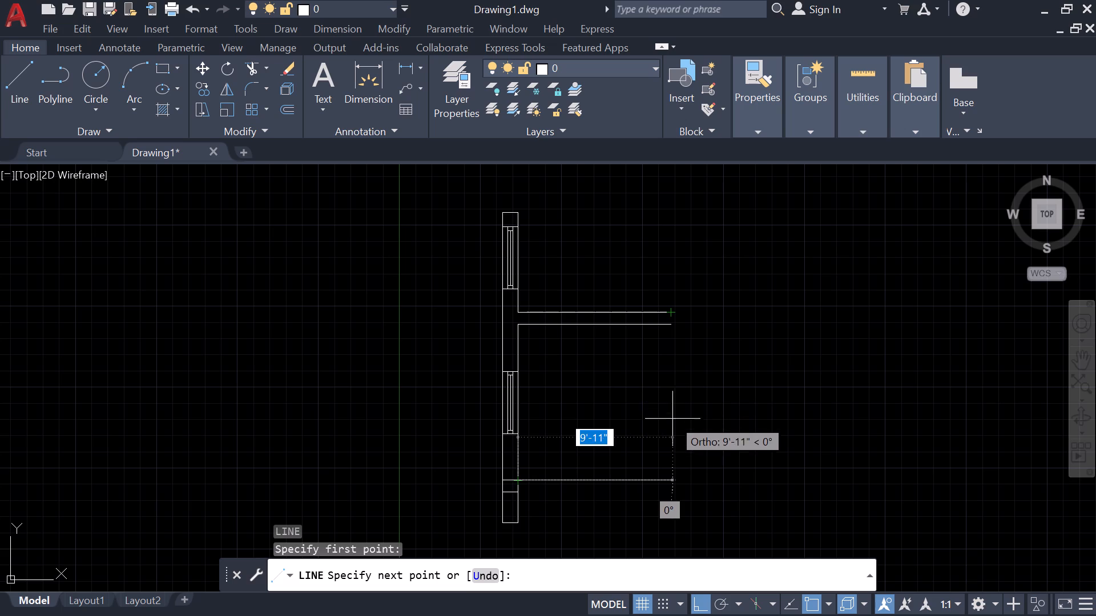
pyautogui.click(670, 477)
pyautogui.press('Escape')
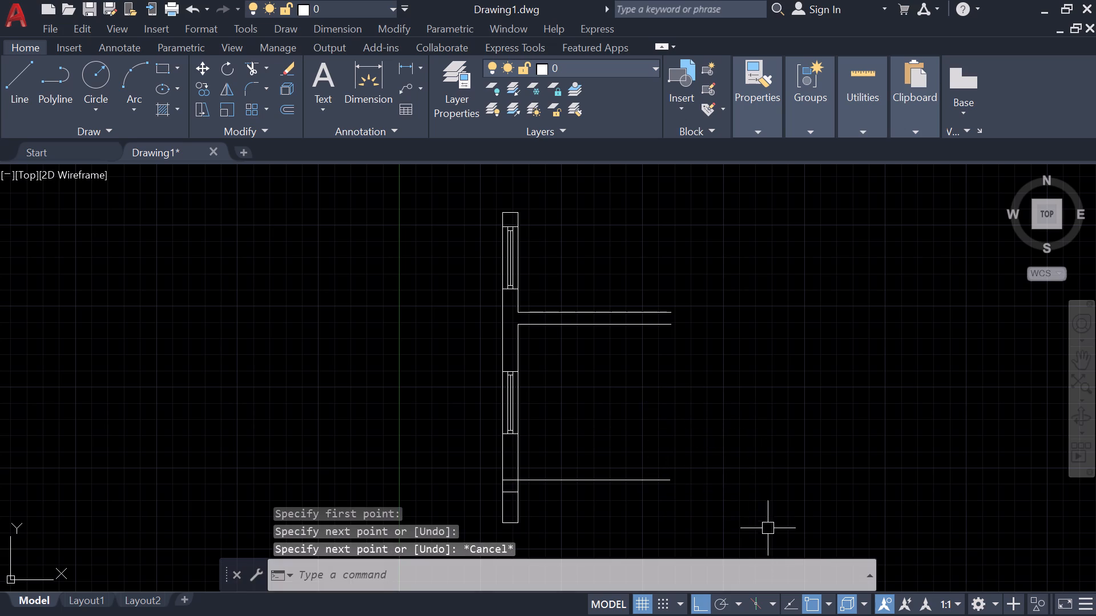
# Offset the new lower wall line 9" downward to form the wall's second face.
pyautogui.press('o')
pyautogui.press('space')
pyautogui.press('space')
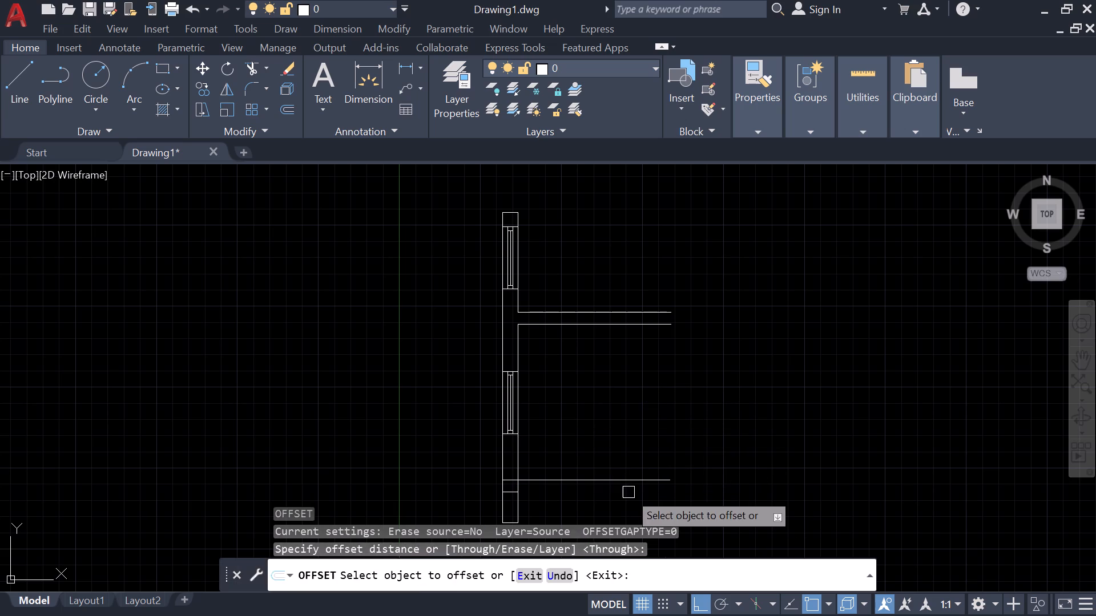
pyautogui.press('space')
pyautogui.press('space')
pyautogui.press('space')
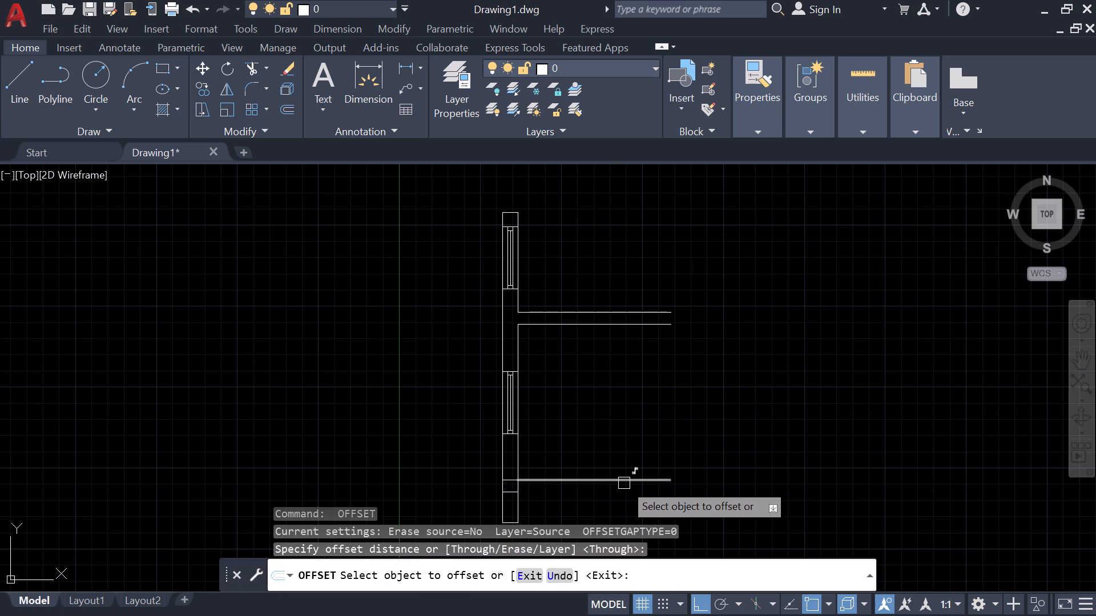
pyautogui.click(624, 483)
pyautogui.write('9"')
pyautogui.press('Return')
pyautogui.press('Escape')
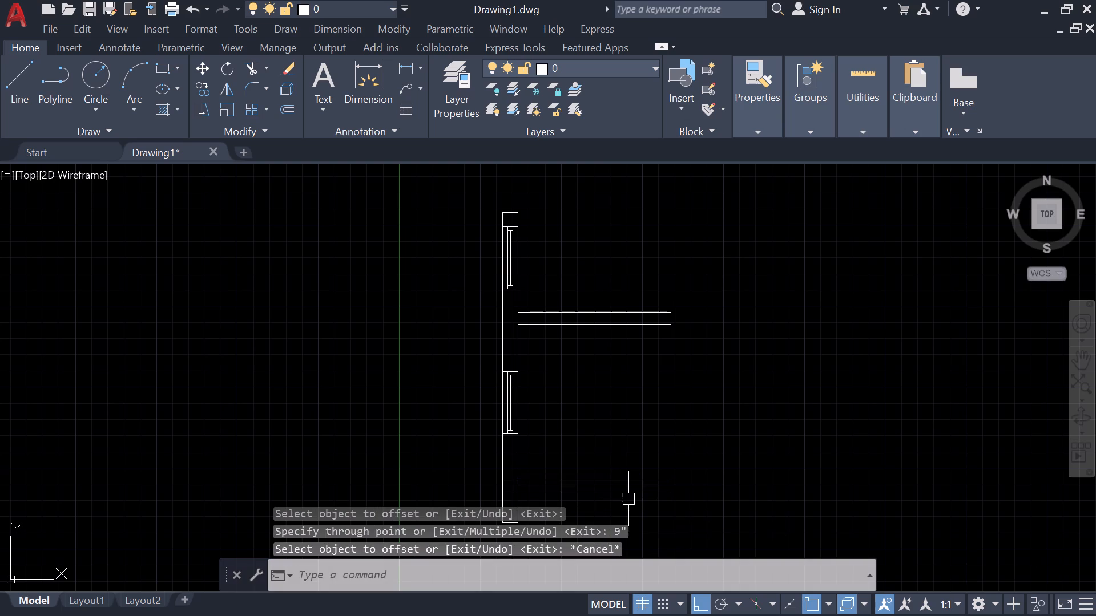
# Trim away the line segments inside the strip and the strip edge between the lower wall's faces, opening the junction.
pyautogui.write('tr')
pyautogui.press('space')
pyautogui.scroll(4, 508, 465)
pyautogui.moveTo(534, 443); pyautogui.dragTo(597, 246, button='middle')
pyautogui.scroll(1, 583, 294)
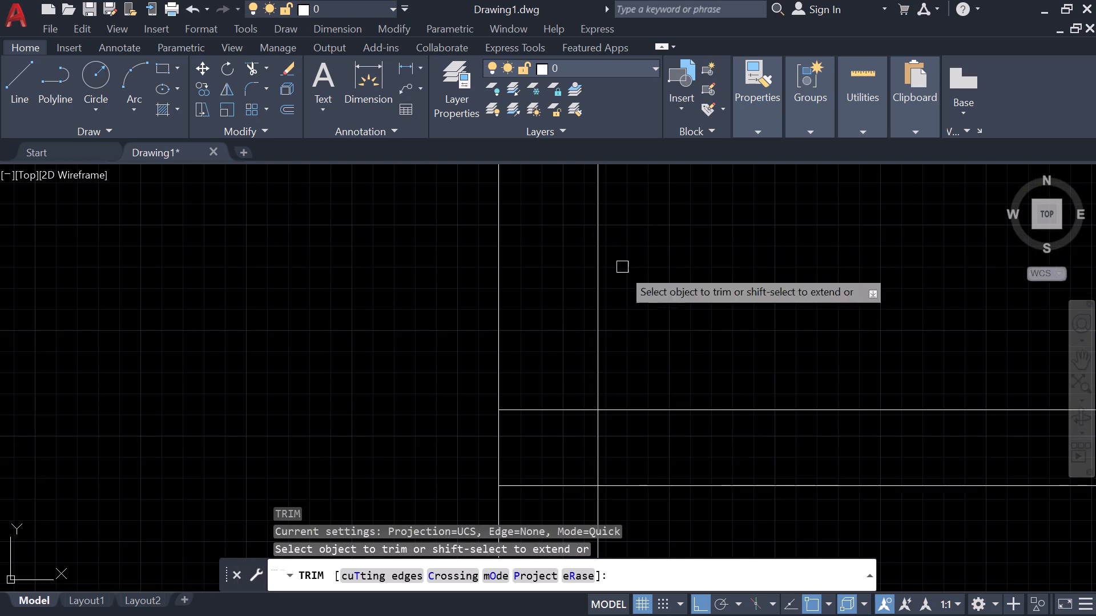
pyautogui.moveTo(550, 504); pyautogui.dragTo(550, 330)
pyautogui.moveTo(659, 467); pyautogui.dragTo(606, 457)
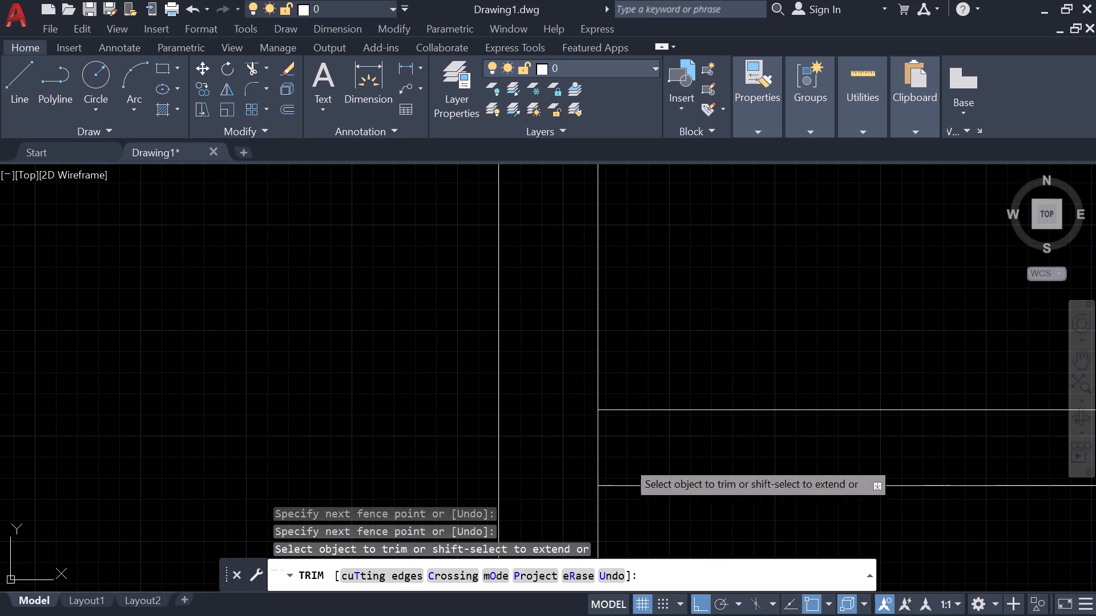
pyautogui.moveTo(606, 457); pyautogui.dragTo(555, 446)
pyautogui.scroll(-3, 625, 455)
pyautogui.moveTo(636, 451); pyautogui.dragTo(426, 422, button='middle')
pyautogui.moveTo(547, 343); pyautogui.dragTo(547, 492, button='middle')
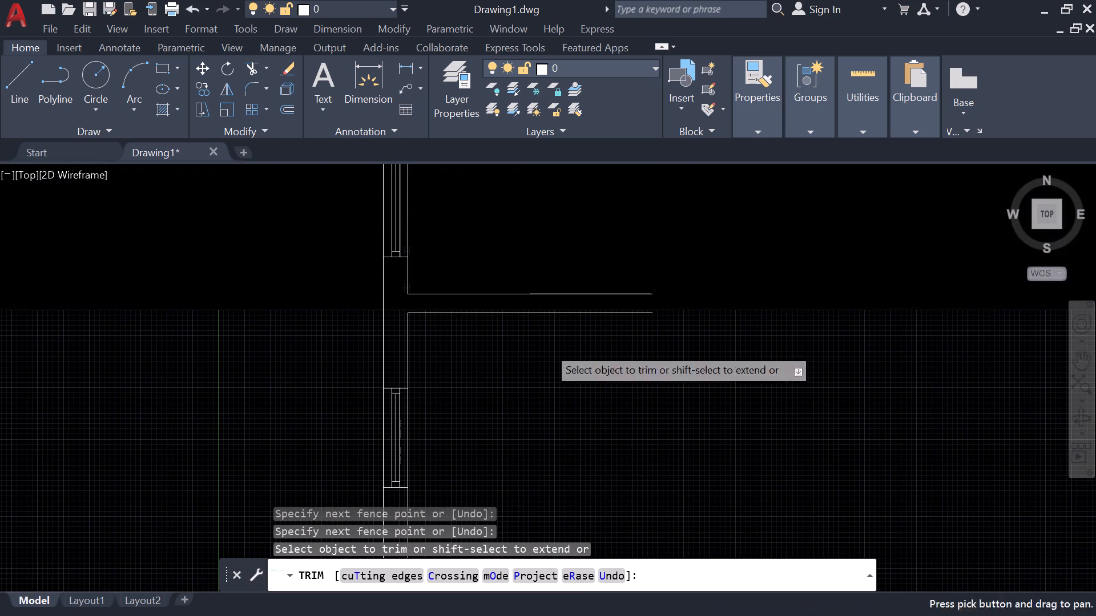
pyautogui.moveTo(559, 435); pyautogui.dragTo(567, 325, button='middle')
pyautogui.scroll(-1, 567, 325)
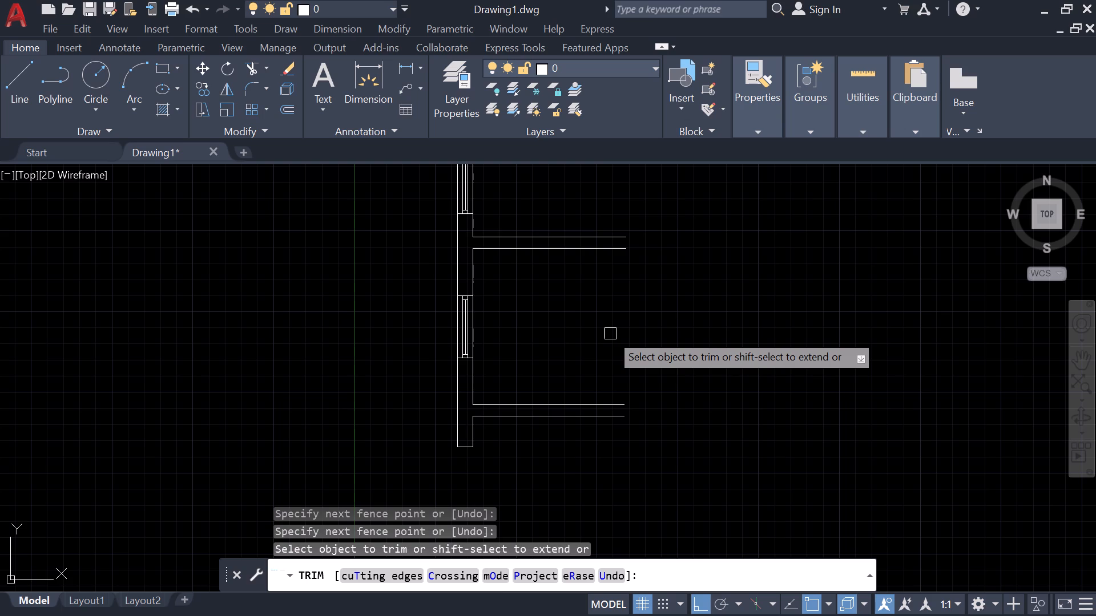
pyautogui.press('space')
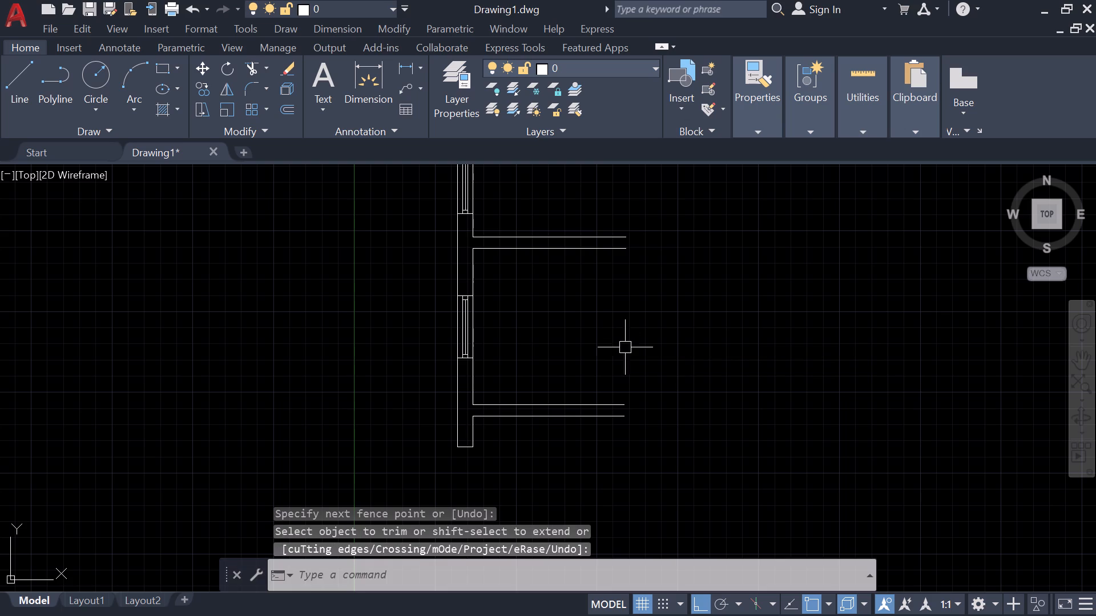
pyautogui.press('Escape')
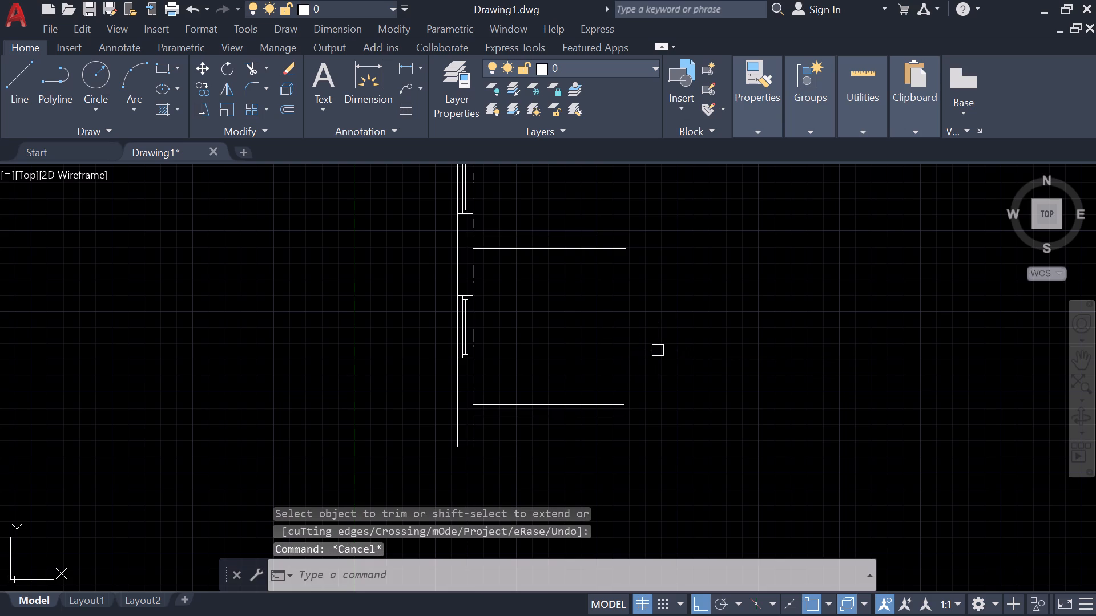
# Start a stair profile with a 6" vertical riser going up from the free end of the lower wall's upper face.
pyautogui.write('l')
pyautogui.press('space')
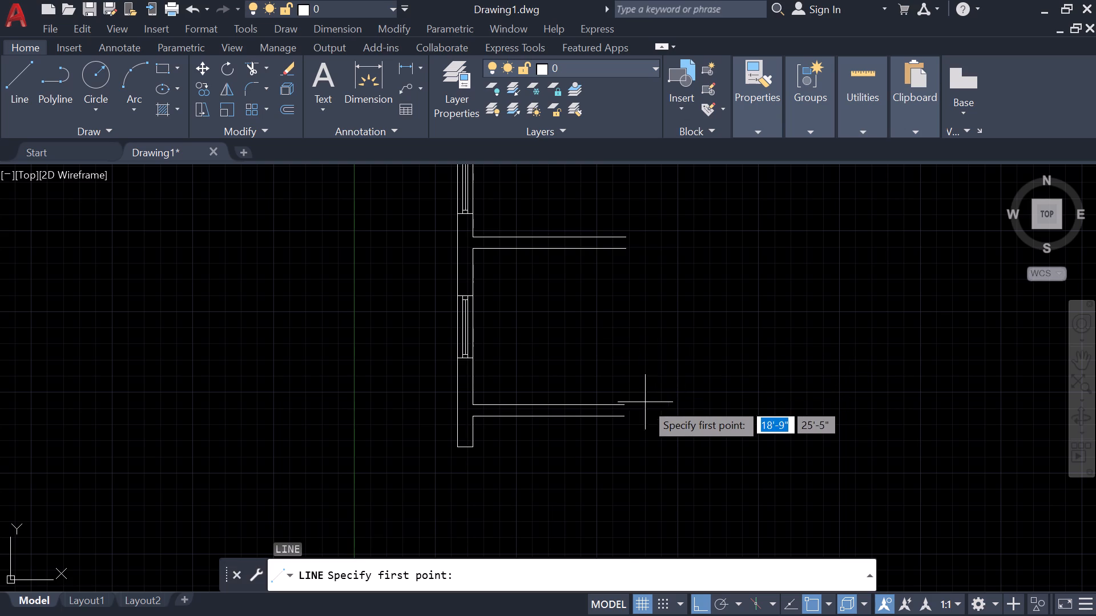
pyautogui.click(625, 403)
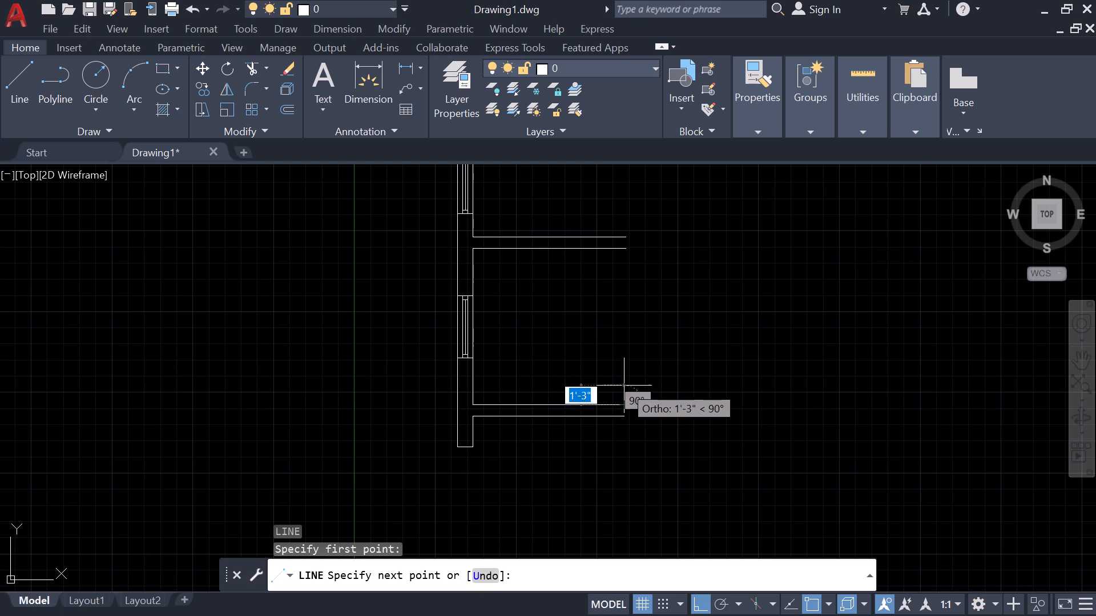
pyautogui.scroll(2, 624, 389)
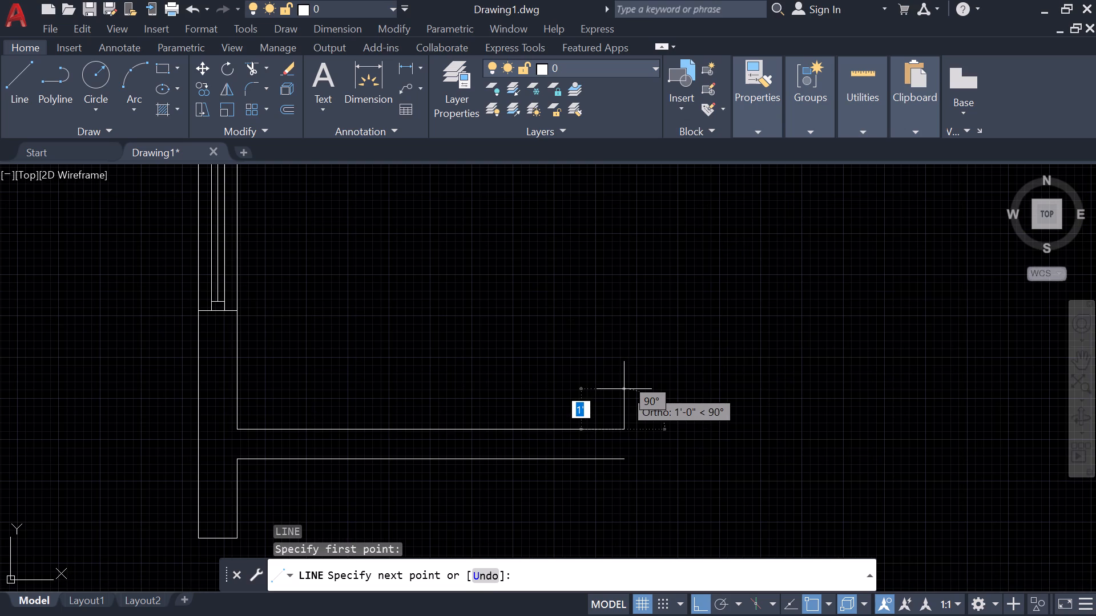
pyautogui.write("6'")
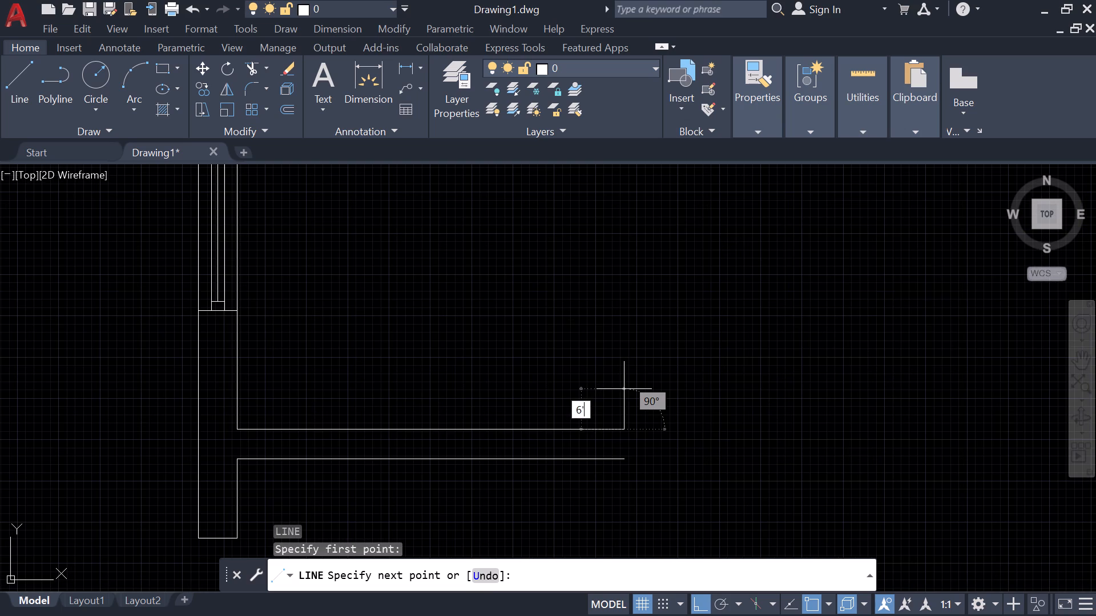
pyautogui.press('Return')
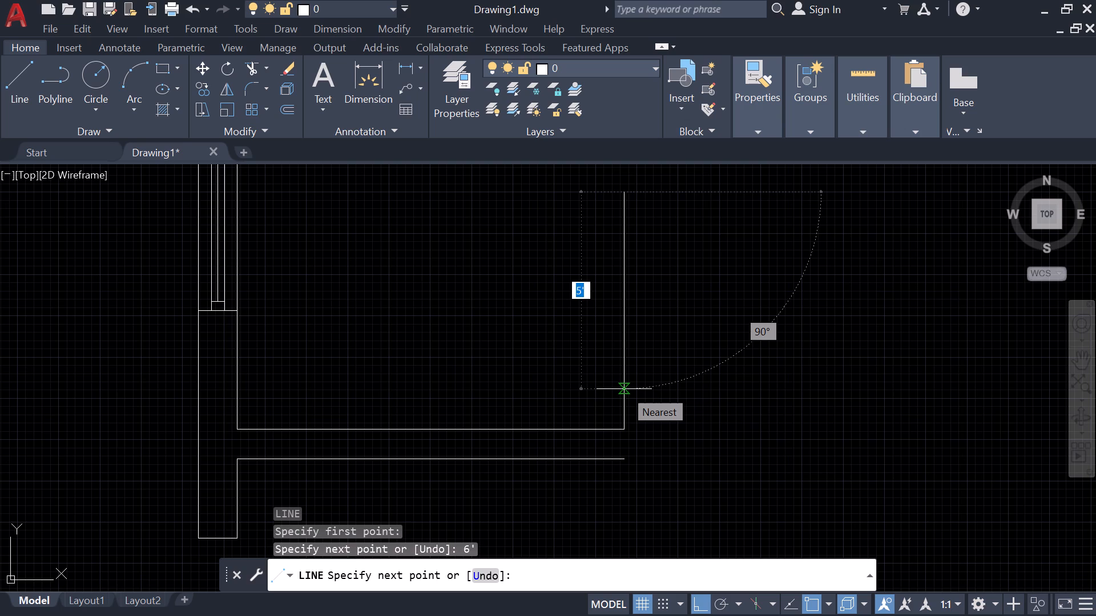
pyautogui.hotkey('ctrl', 'z')
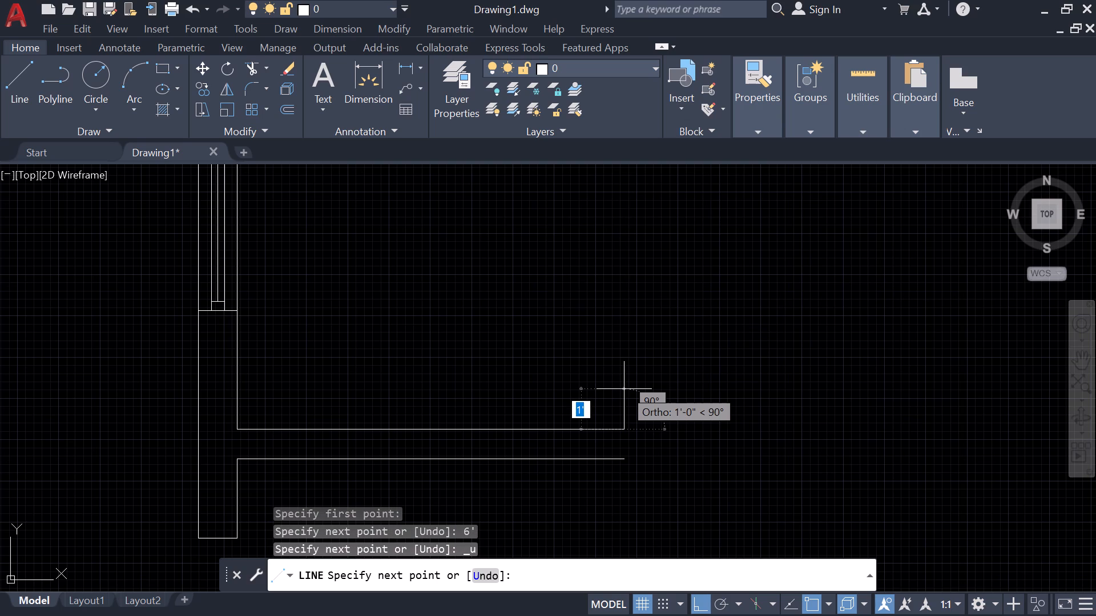
pyautogui.write('6"')
pyautogui.press('Return')
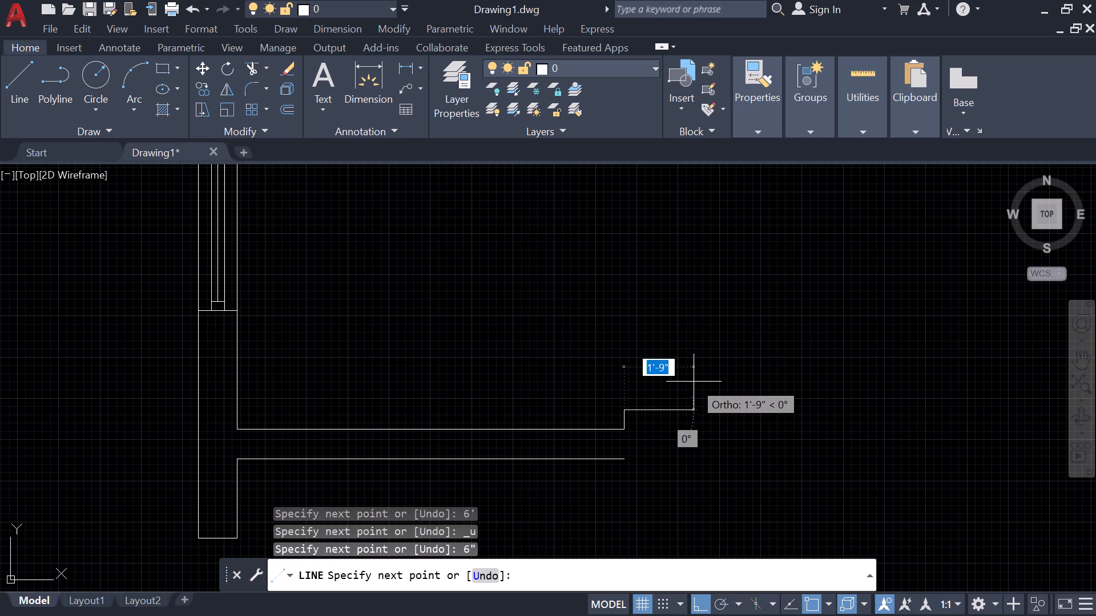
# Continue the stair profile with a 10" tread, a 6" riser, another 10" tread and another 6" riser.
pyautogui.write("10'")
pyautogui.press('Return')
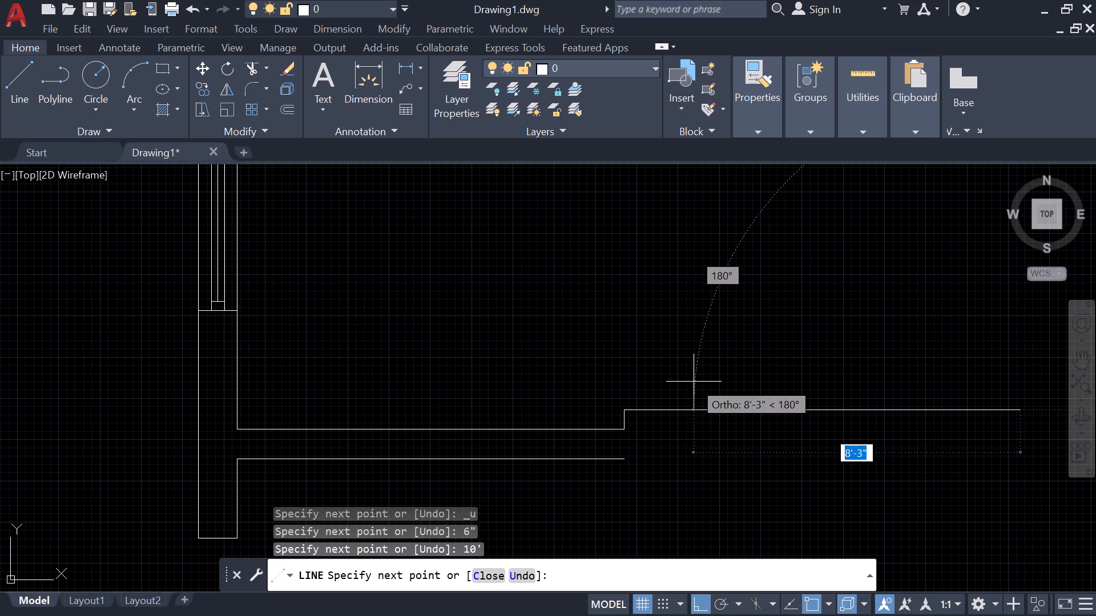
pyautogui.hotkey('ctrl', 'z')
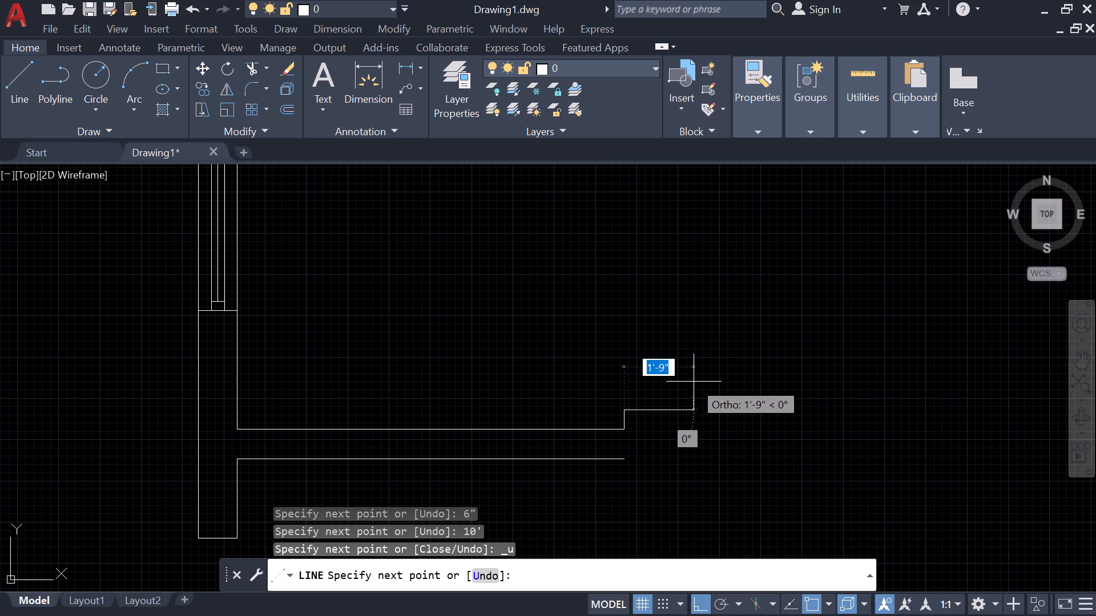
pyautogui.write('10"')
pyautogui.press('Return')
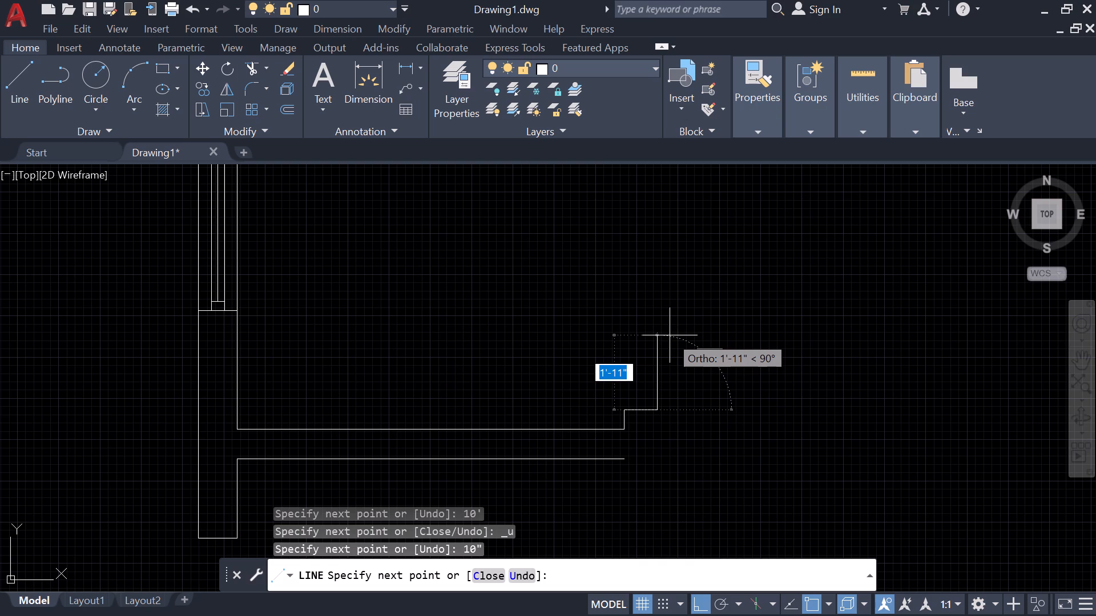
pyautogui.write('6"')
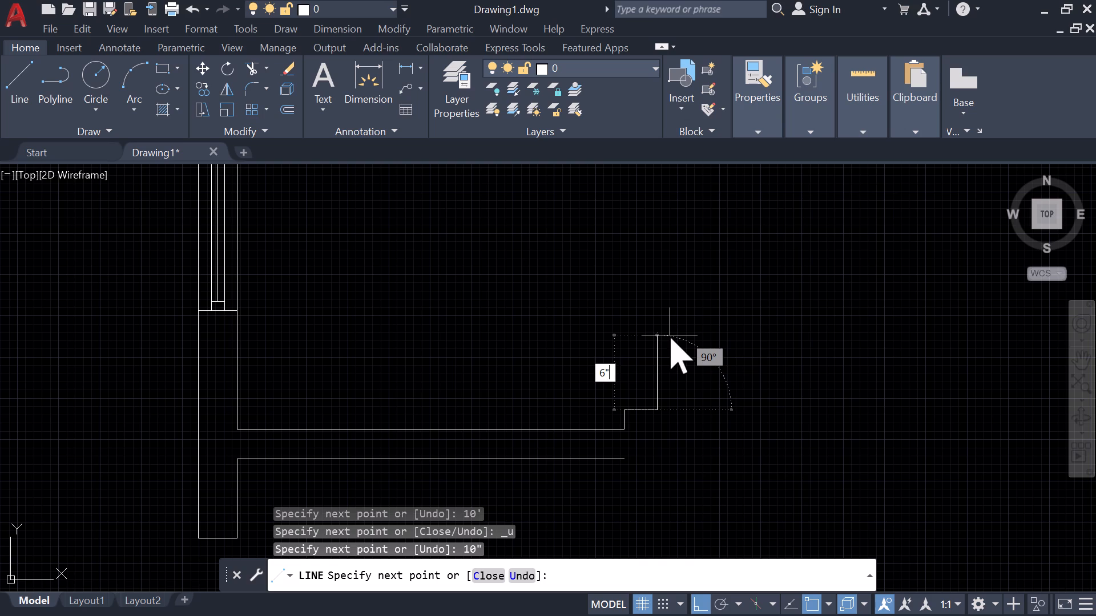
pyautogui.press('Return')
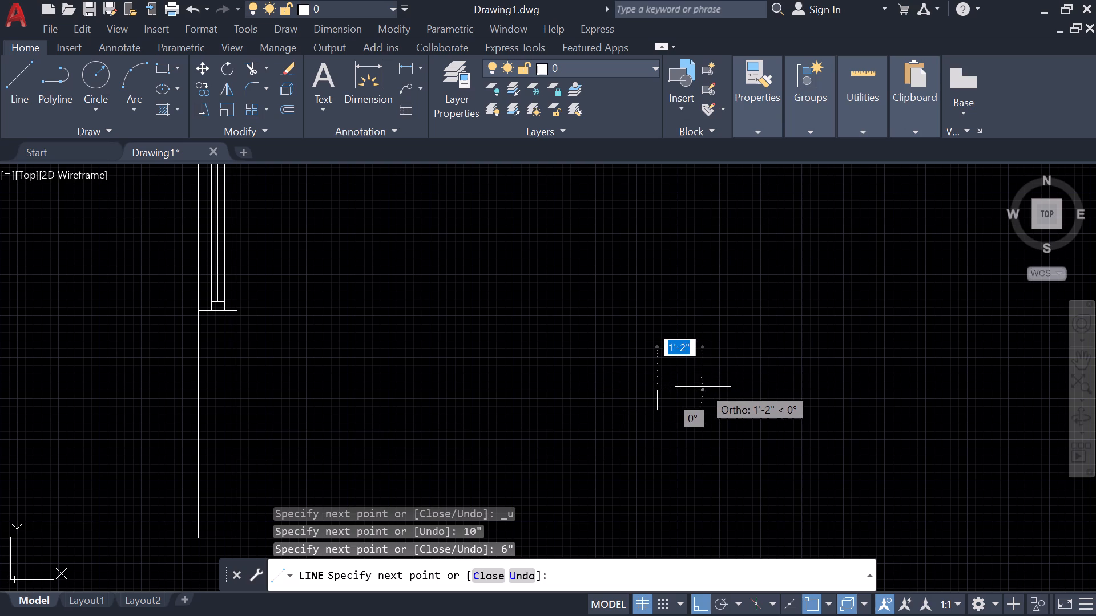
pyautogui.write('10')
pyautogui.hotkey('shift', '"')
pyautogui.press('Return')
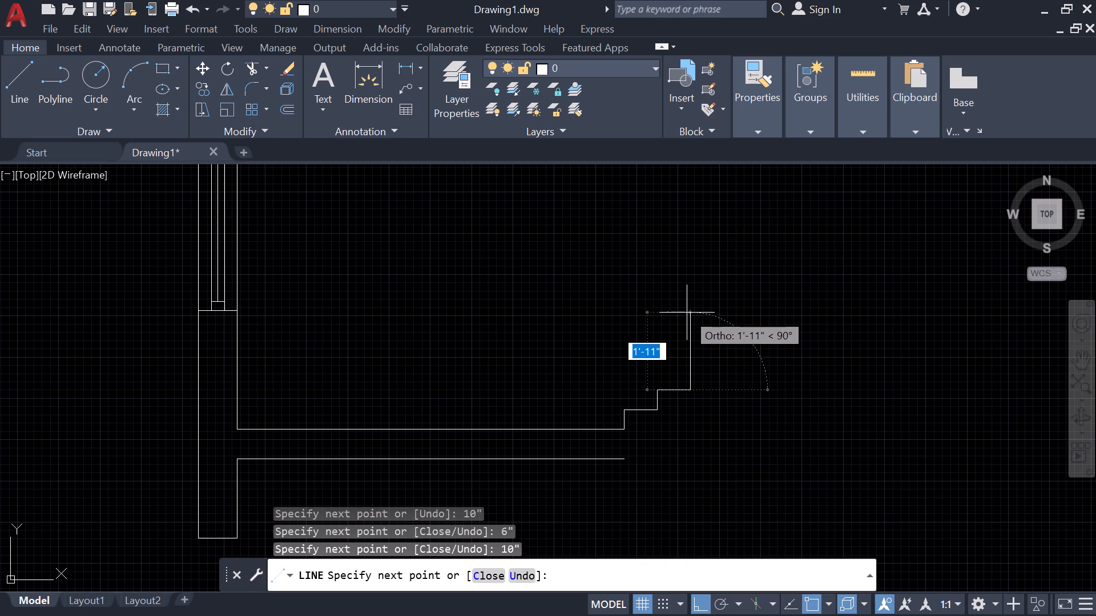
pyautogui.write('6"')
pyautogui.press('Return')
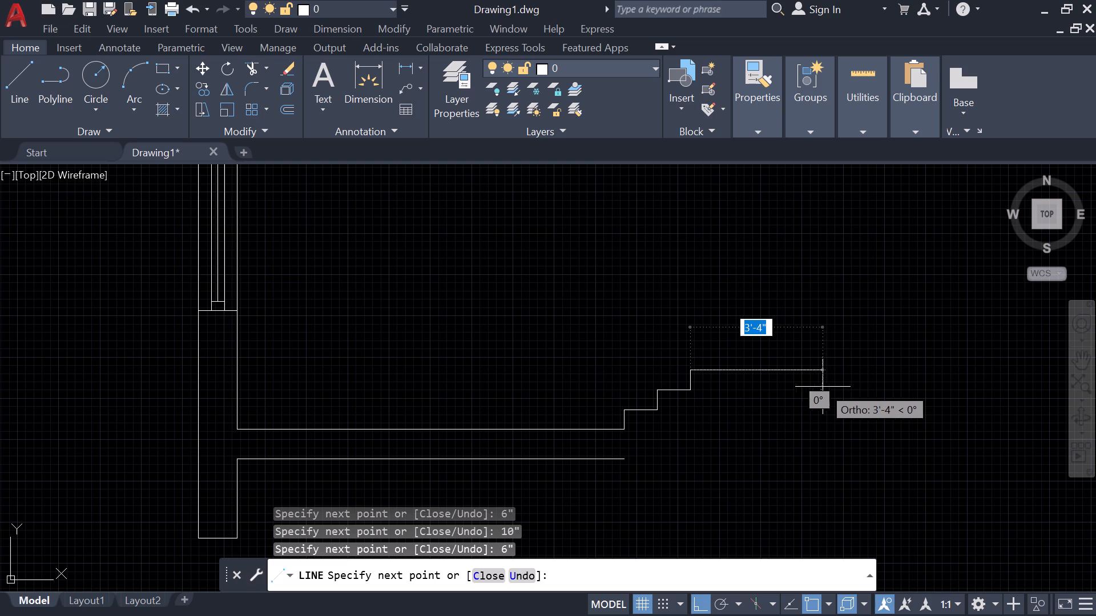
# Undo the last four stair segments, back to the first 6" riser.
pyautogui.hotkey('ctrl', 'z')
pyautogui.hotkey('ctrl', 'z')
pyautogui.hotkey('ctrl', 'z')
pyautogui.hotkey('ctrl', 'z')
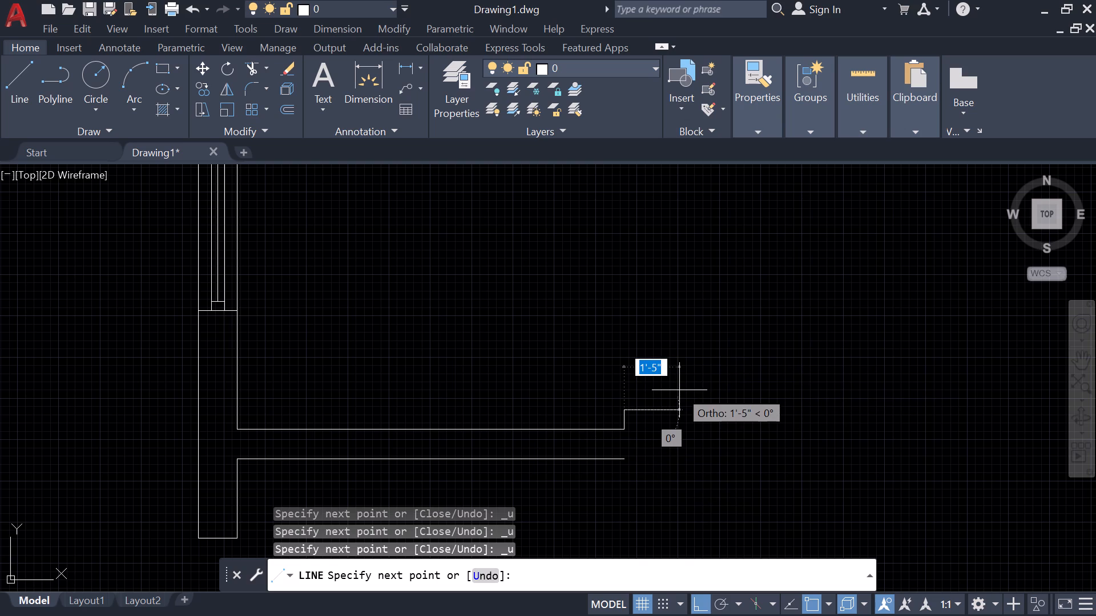
# Draw a 10" horizontal tread rightward from the top of the 6" riser and end the line.
pyautogui.press('1')
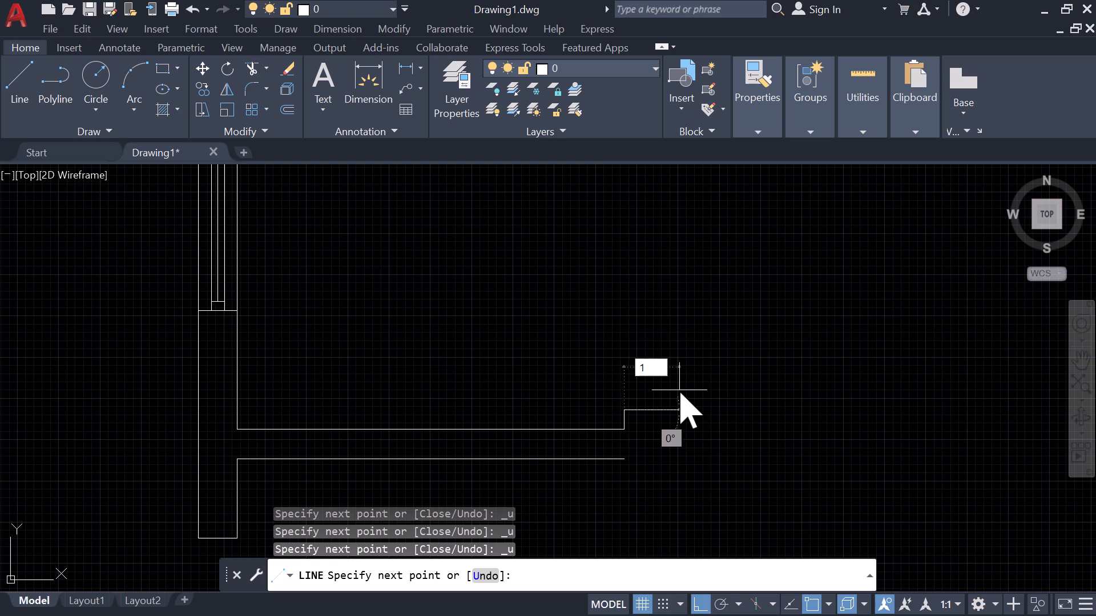
pyautogui.write('0"')
pyautogui.press('Return')
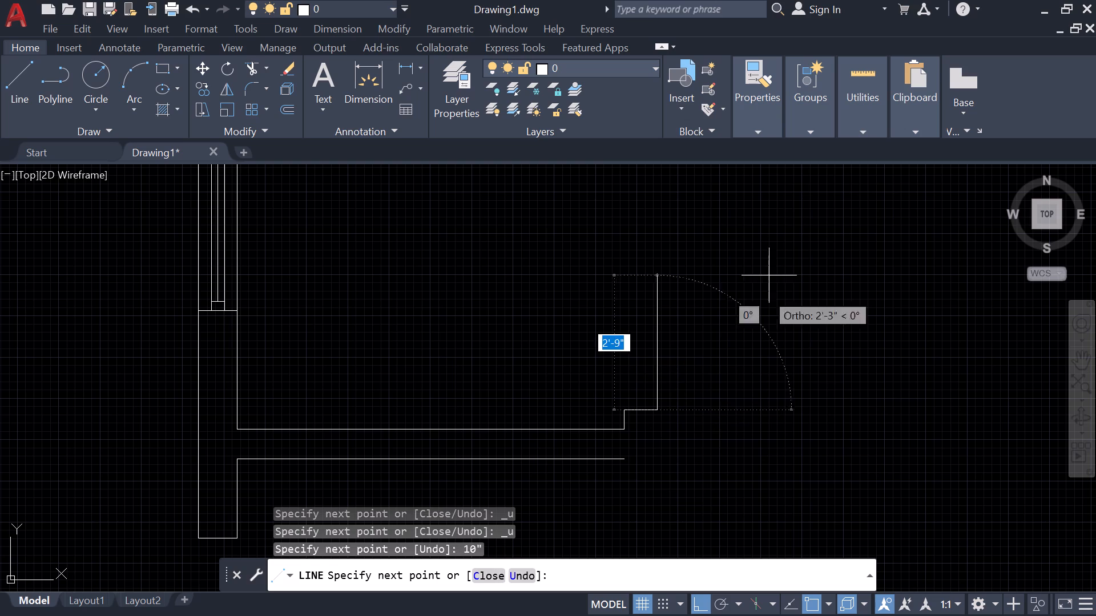
pyautogui.press('Escape')
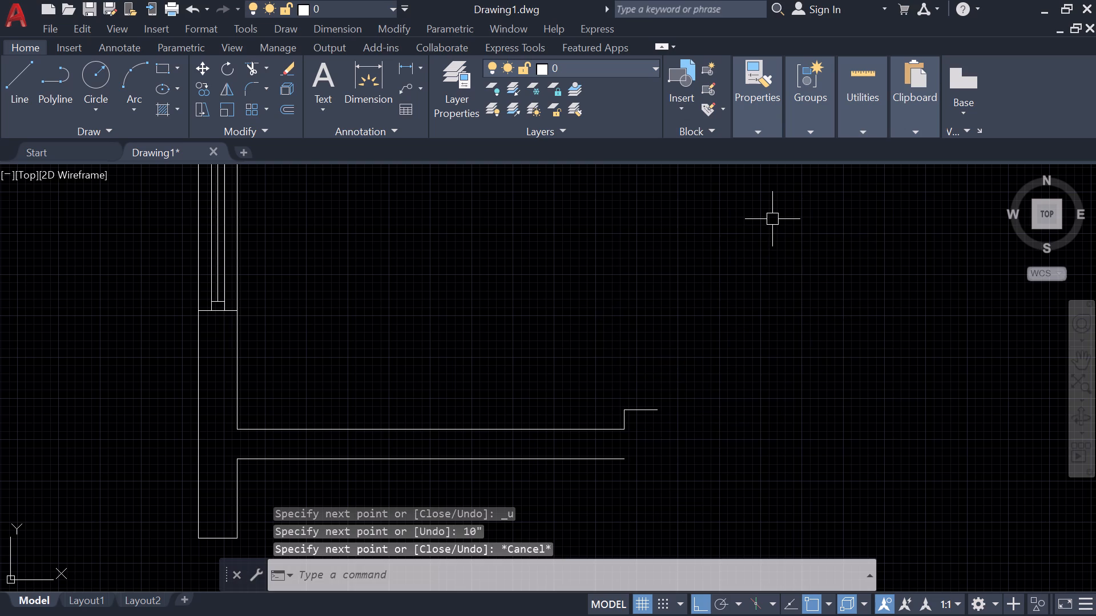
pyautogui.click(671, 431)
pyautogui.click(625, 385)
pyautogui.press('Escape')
# Copy the first riser and tread from the riser's foot as a fitted array of 10 items, ending about 8'-8" away at 30°.
pyautogui.scroll(4, 722, 463)
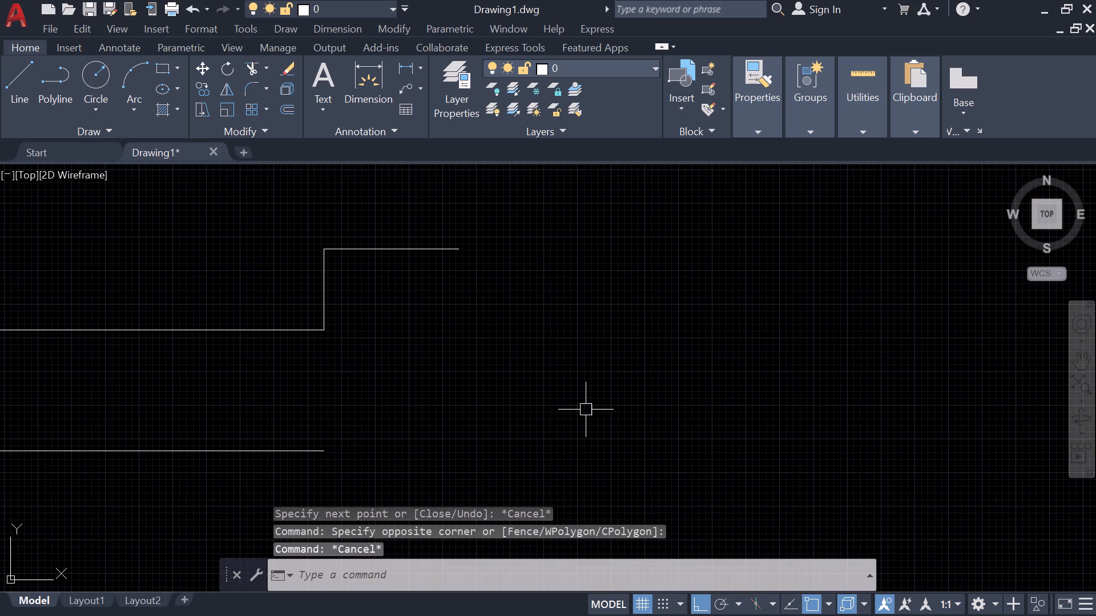
pyautogui.moveTo(385, 314); pyautogui.dragTo(239, 216)
pyautogui.click(397, 294)
pyautogui.click(377, 224)
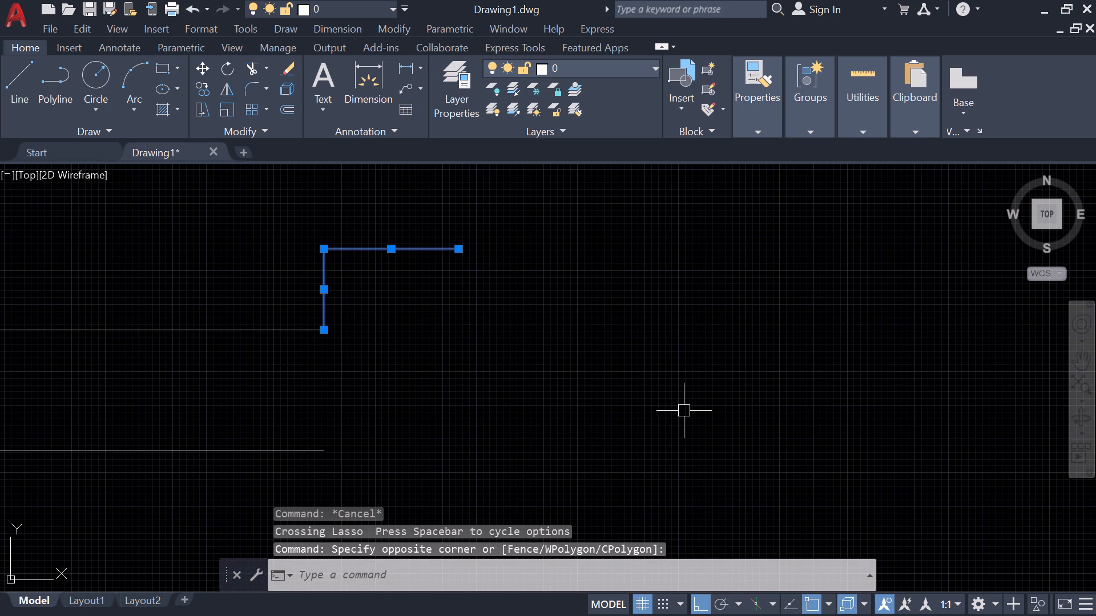
pyautogui.write('co')
pyautogui.press('Return')
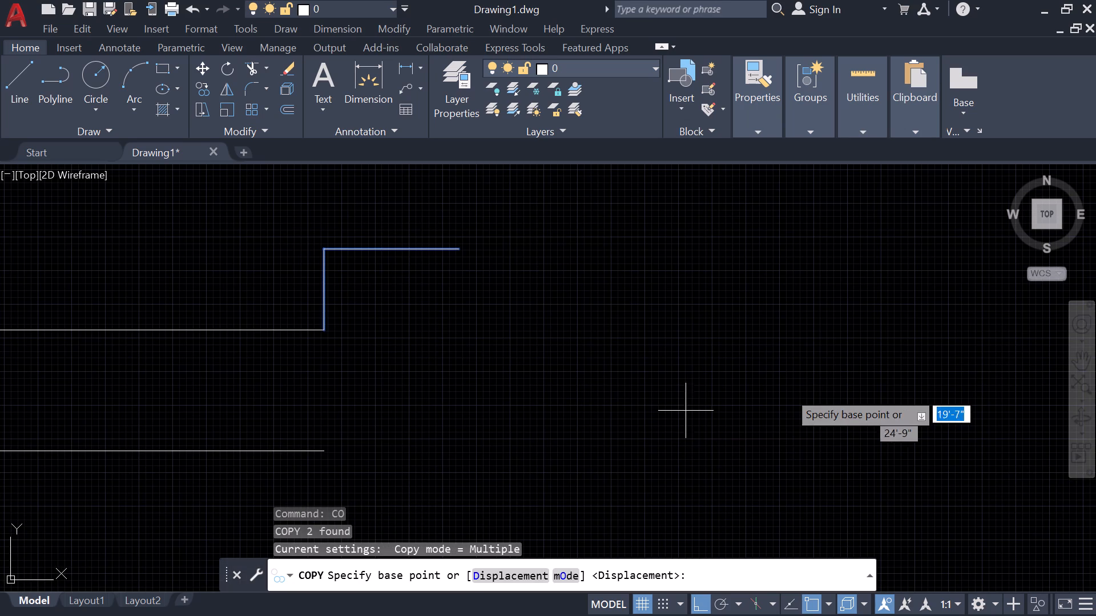
pyautogui.click(320, 327)
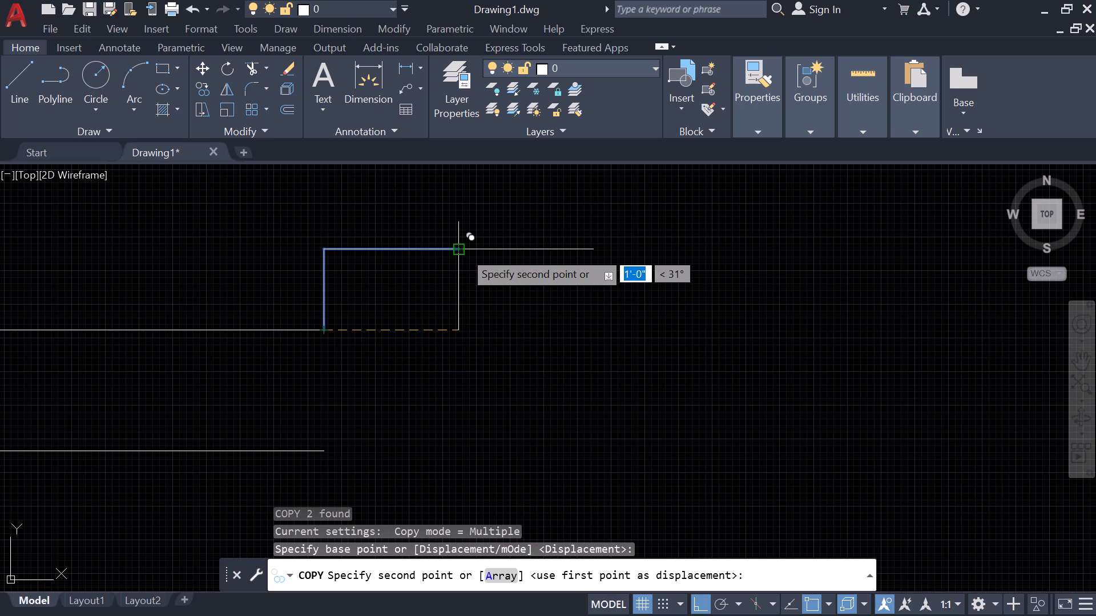
pyautogui.hotkey('shift', 'F8')
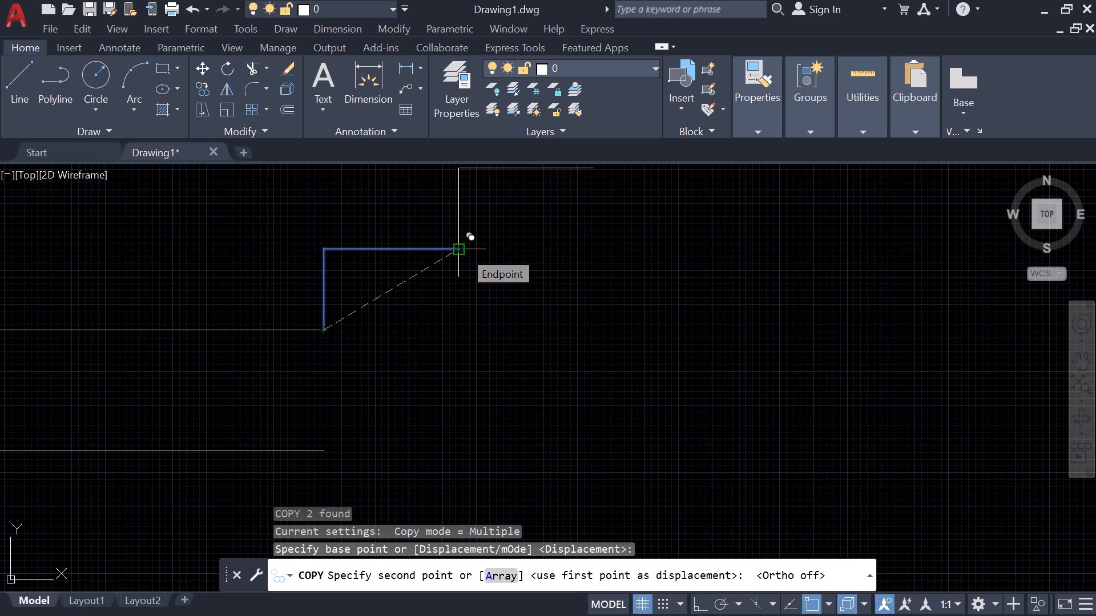
pyautogui.write('a')
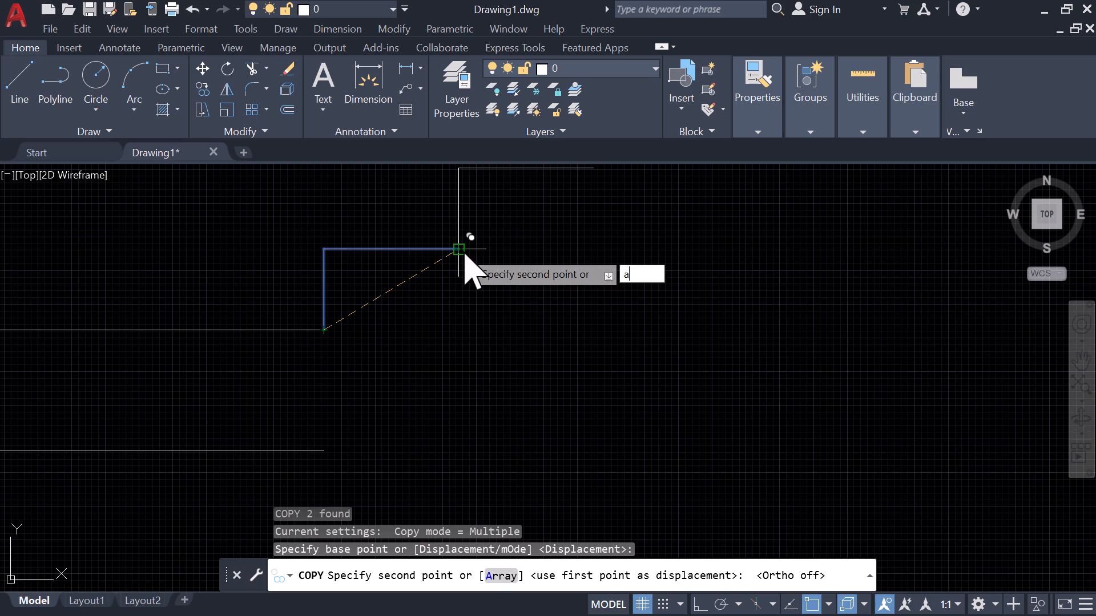
pyautogui.press('space')
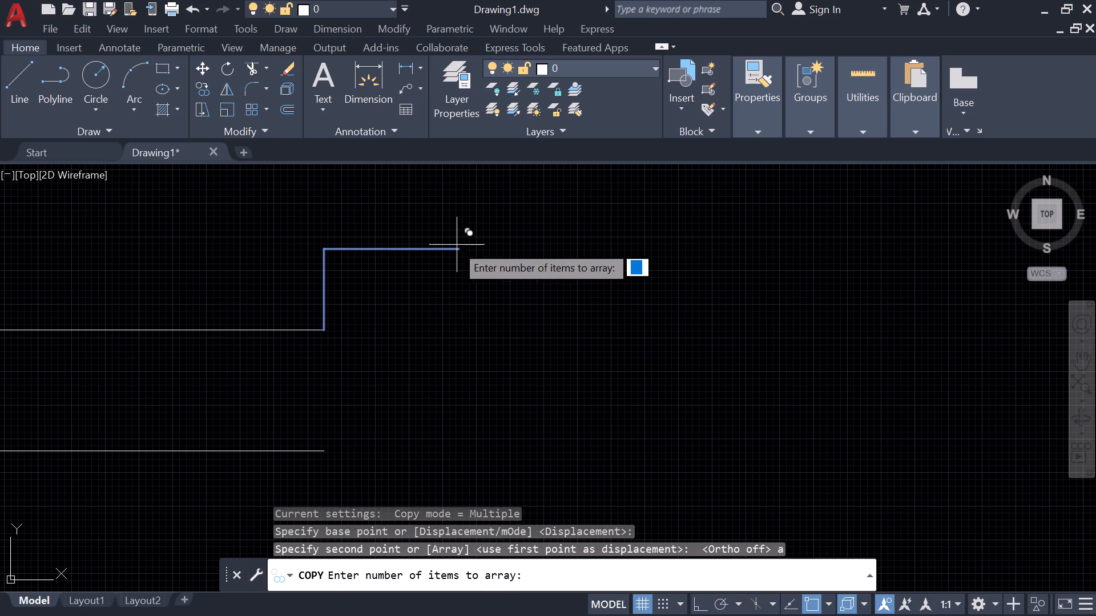
pyautogui.write('10')
pyautogui.press('Return')
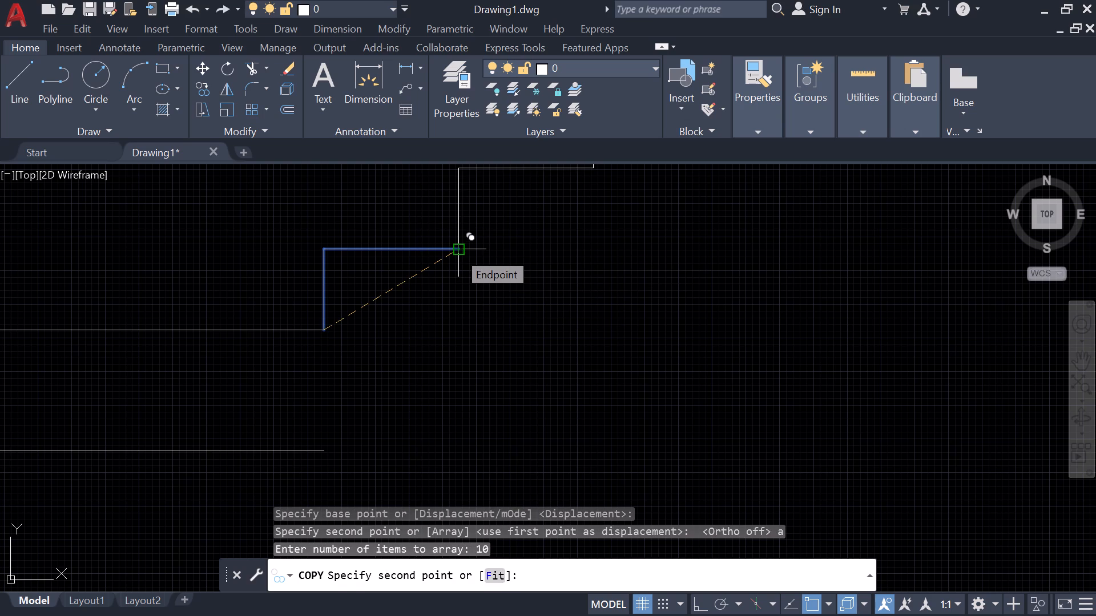
pyautogui.write('f')
pyautogui.press('space')
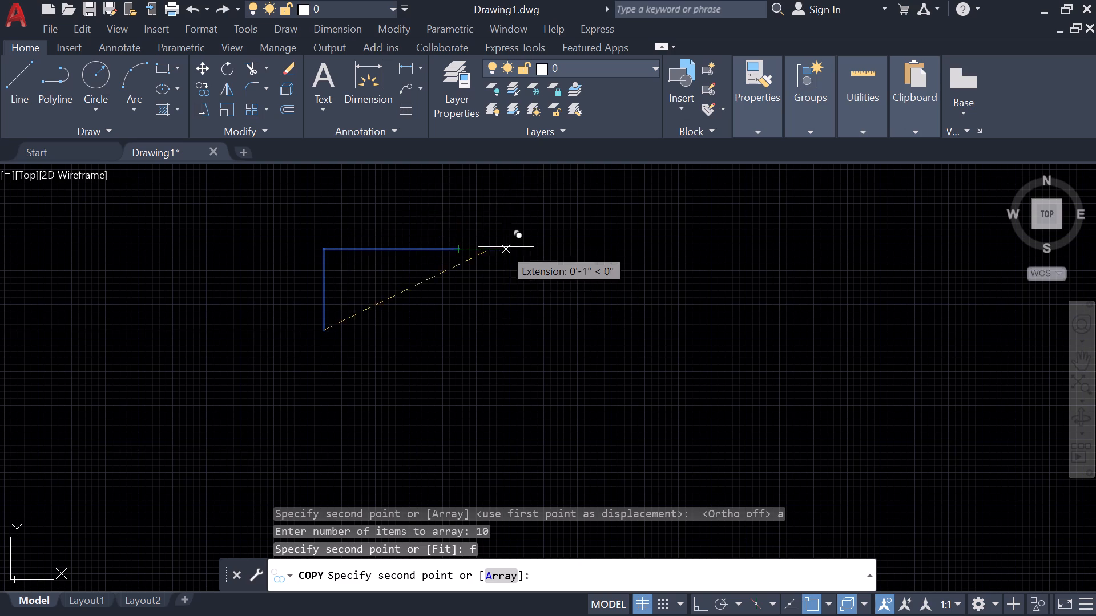
pyautogui.moveTo(514, 245); pyautogui.dragTo(503, 334, button='middle')
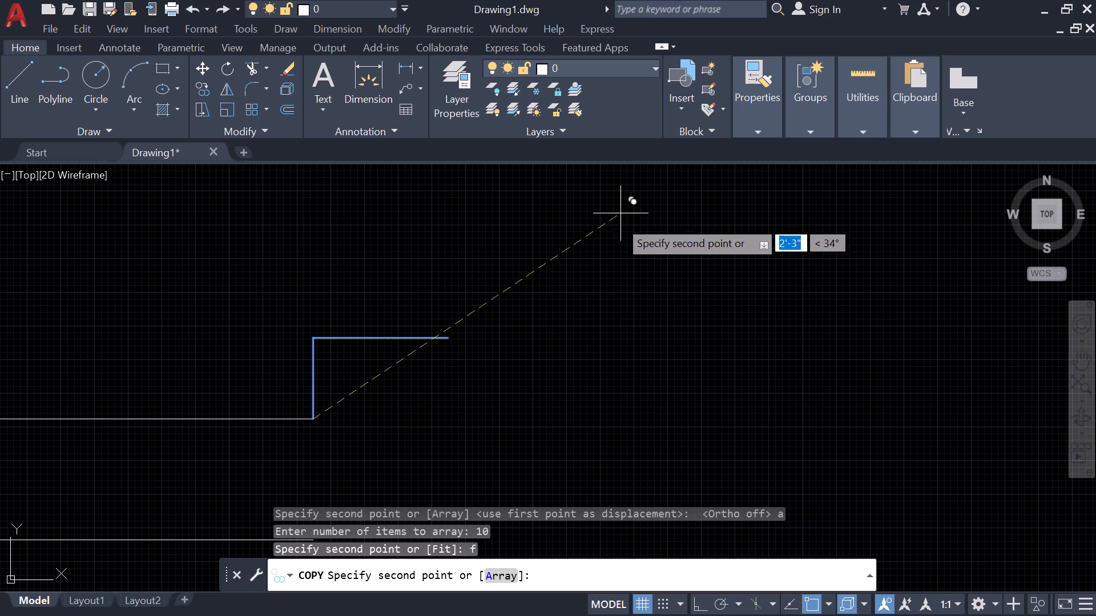
pyautogui.scroll(-3, 530, 291)
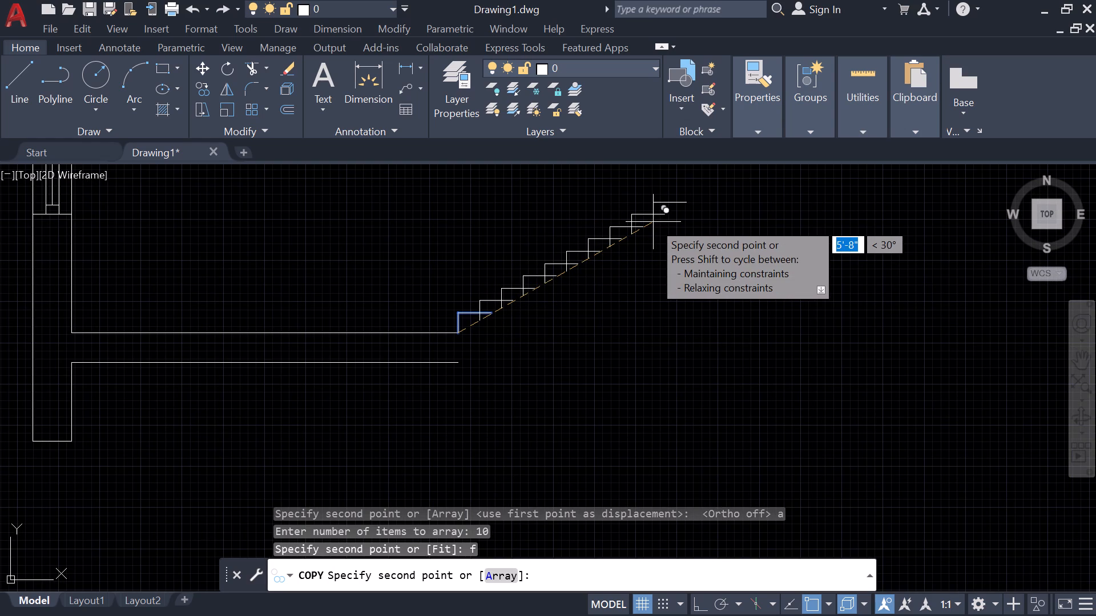
pyautogui.moveTo(683, 200); pyautogui.dragTo(539, 379, button='middle')
pyautogui.scroll(-2, 539, 379)
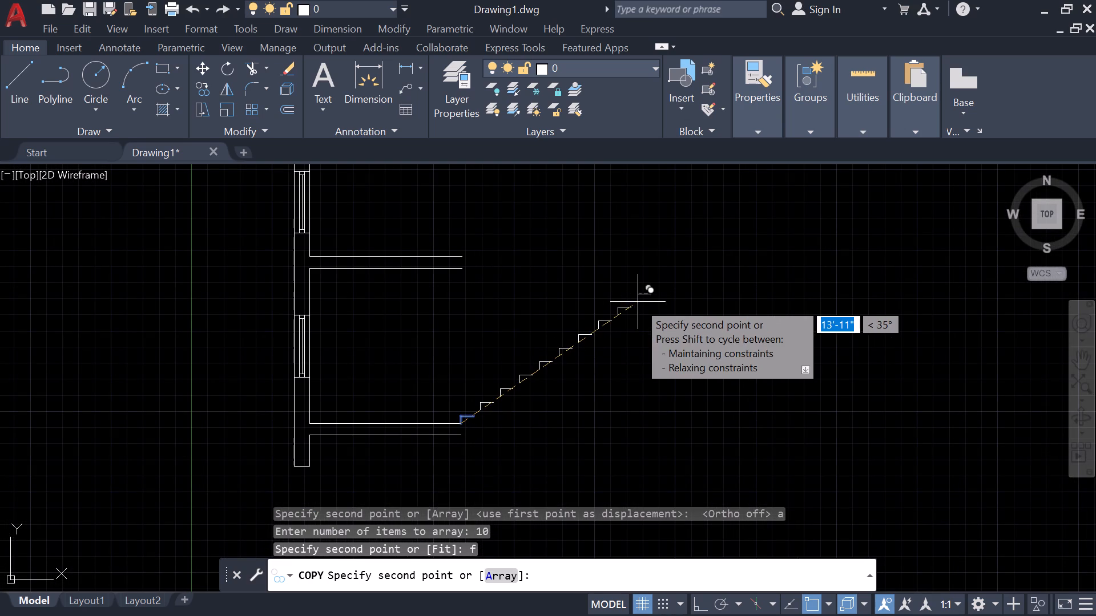
pyautogui.scroll(2, 628, 317)
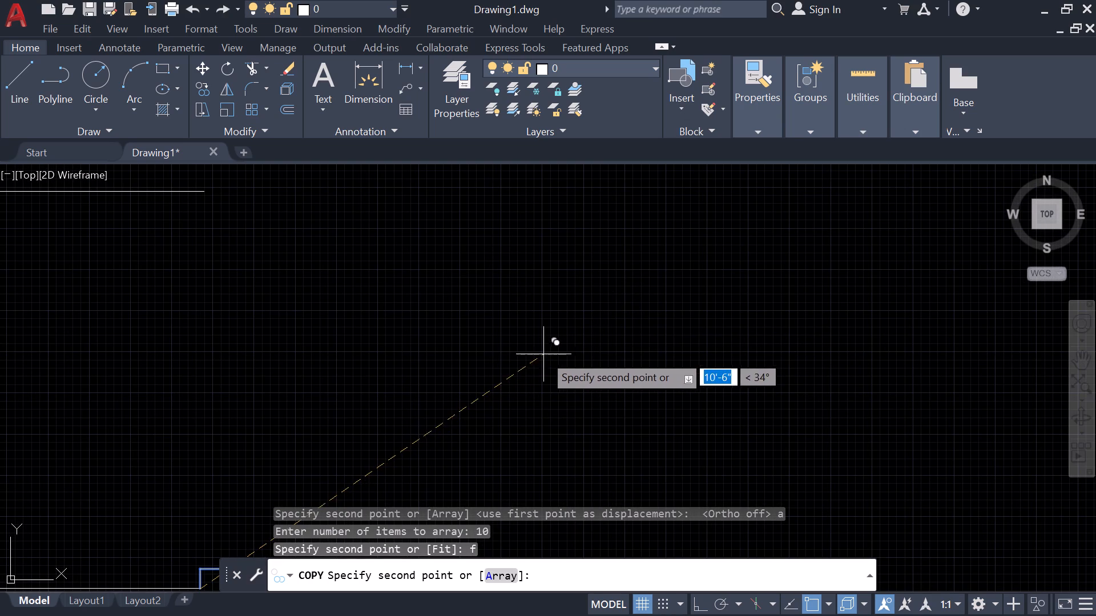
pyautogui.moveTo(541, 374); pyautogui.dragTo(771, 260, button='middle')
pyautogui.scroll(1, 541, 374)
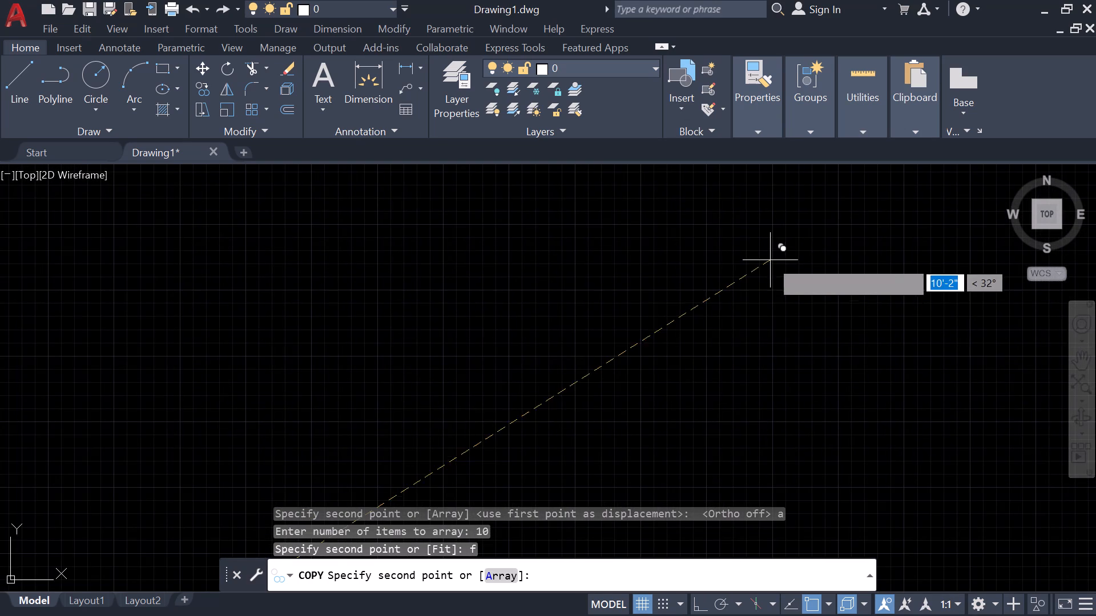
pyautogui.moveTo(754, 286); pyautogui.dragTo(831, 246, button='middle')
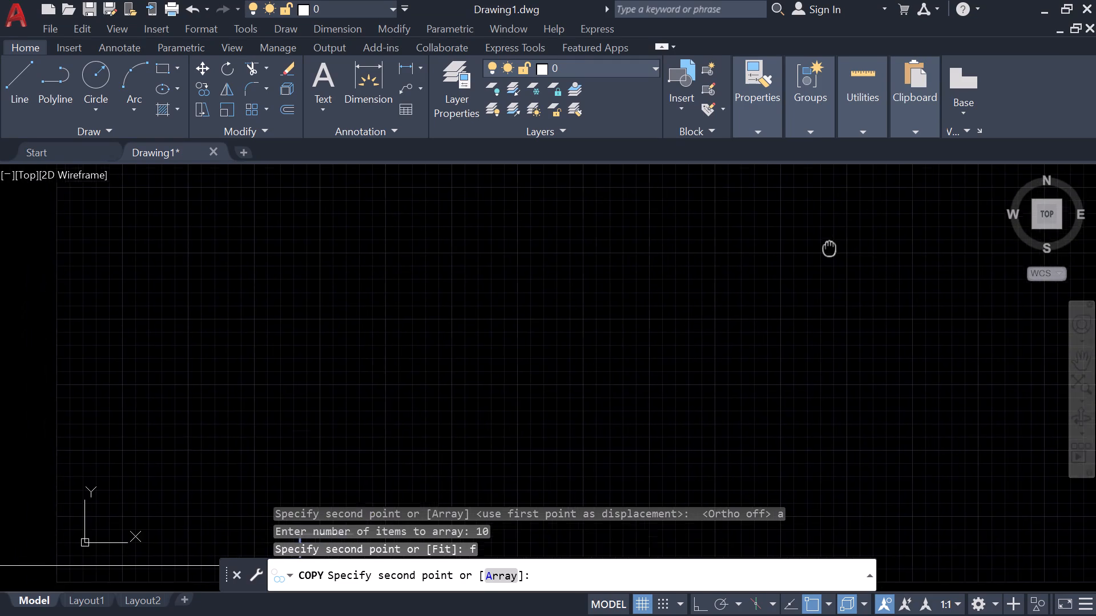
pyautogui.moveTo(831, 246); pyautogui.dragTo(837, 241, button='middle')
pyautogui.moveTo(841, 255); pyautogui.dragTo(889, 229, button='middle')
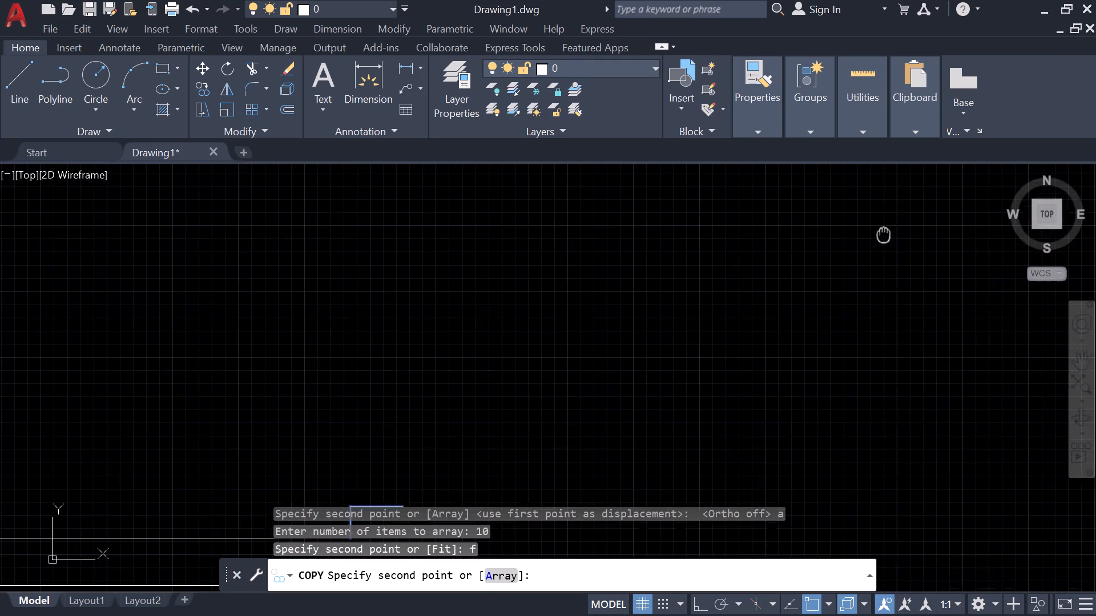
pyautogui.moveTo(889, 229); pyautogui.dragTo(894, 224, button='middle')
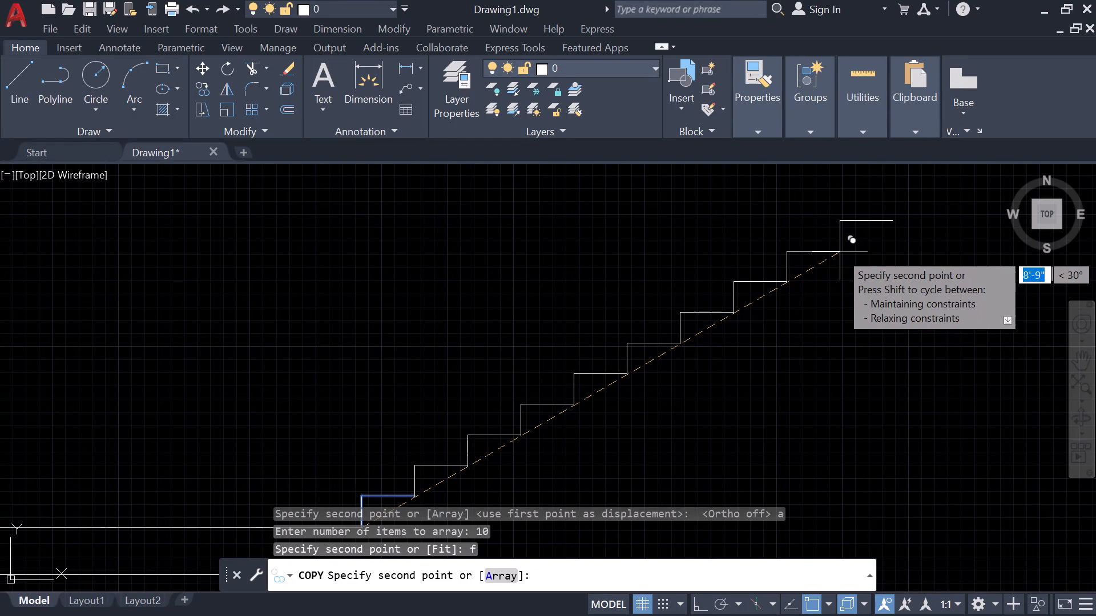
pyautogui.moveTo(840, 252); pyautogui.dragTo(864, 240, button='middle')
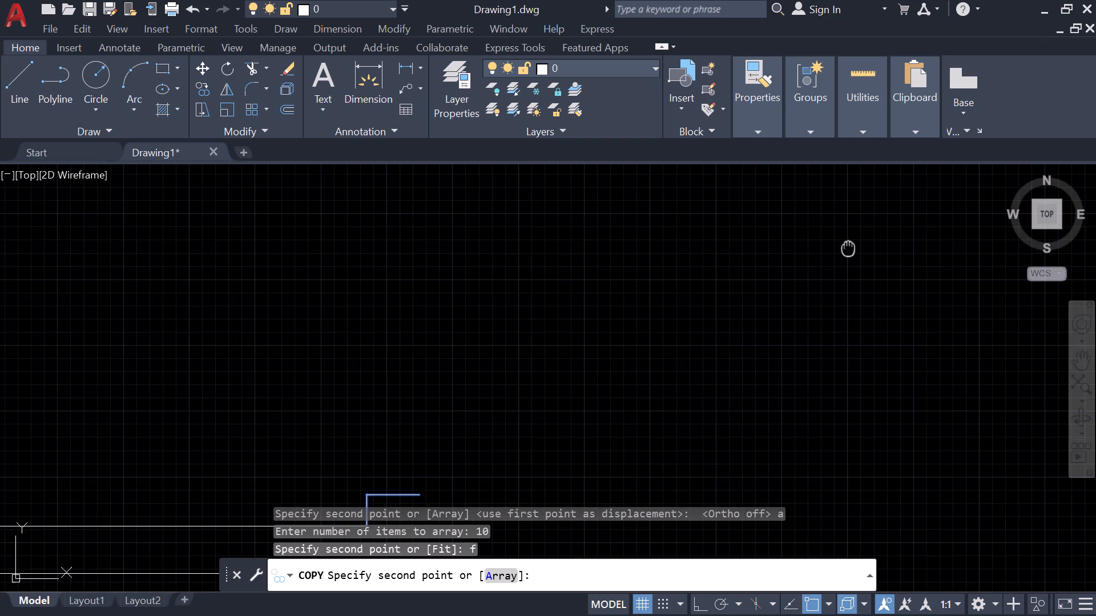
pyautogui.moveTo(864, 240); pyautogui.dragTo(889, 221, button='middle')
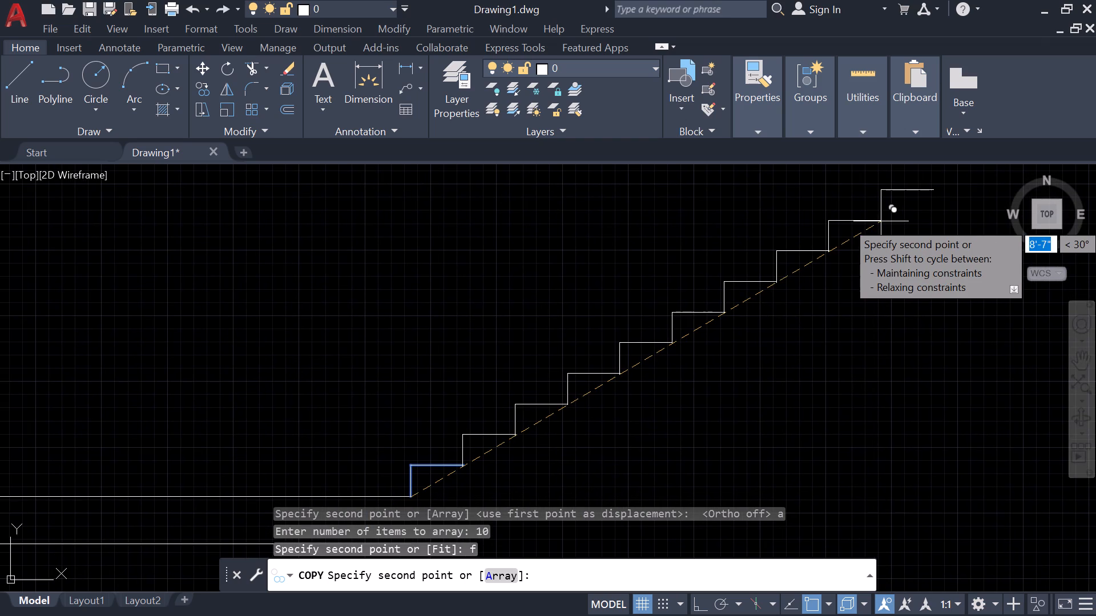
pyautogui.scroll(1, 881, 221)
pyautogui.moveTo(881, 221); pyautogui.dragTo(930, 181, button='middle')
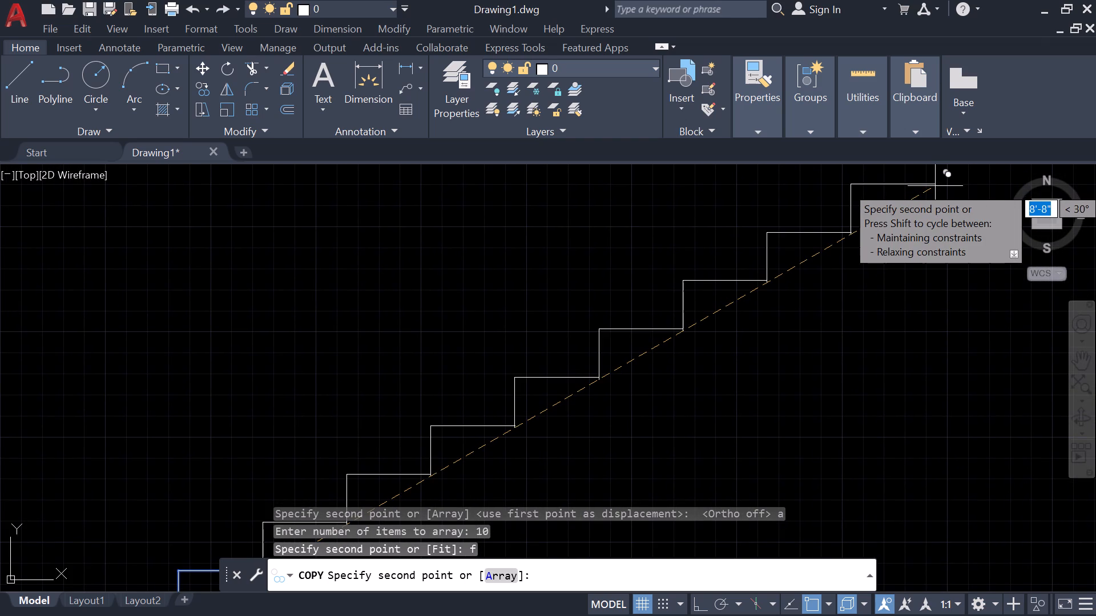
pyautogui.scroll(-1, 935, 186)
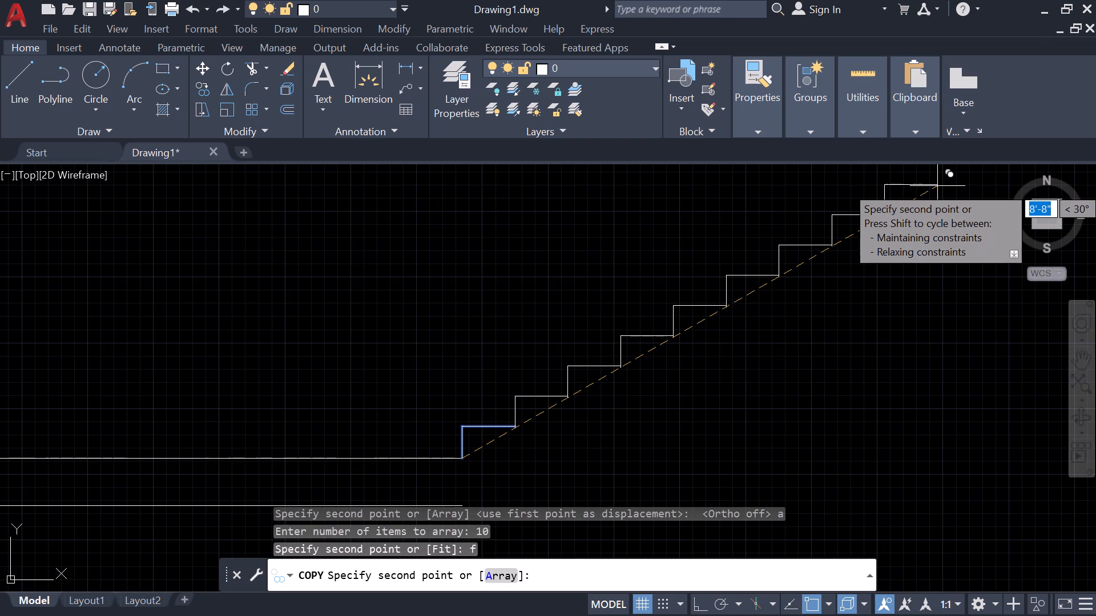
pyautogui.click(937, 186)
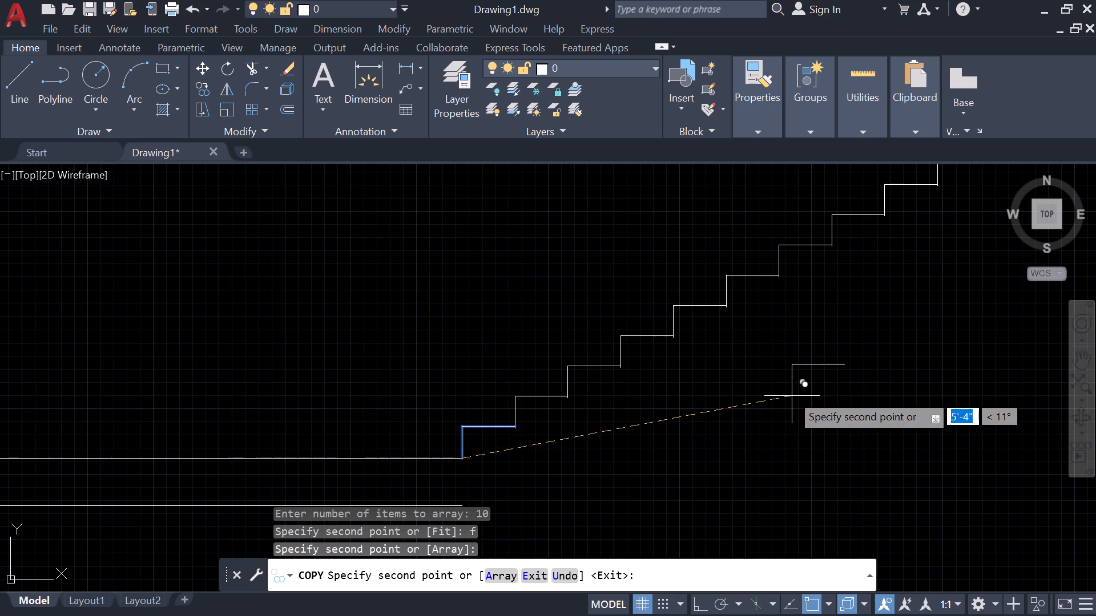
pyautogui.press('Escape')
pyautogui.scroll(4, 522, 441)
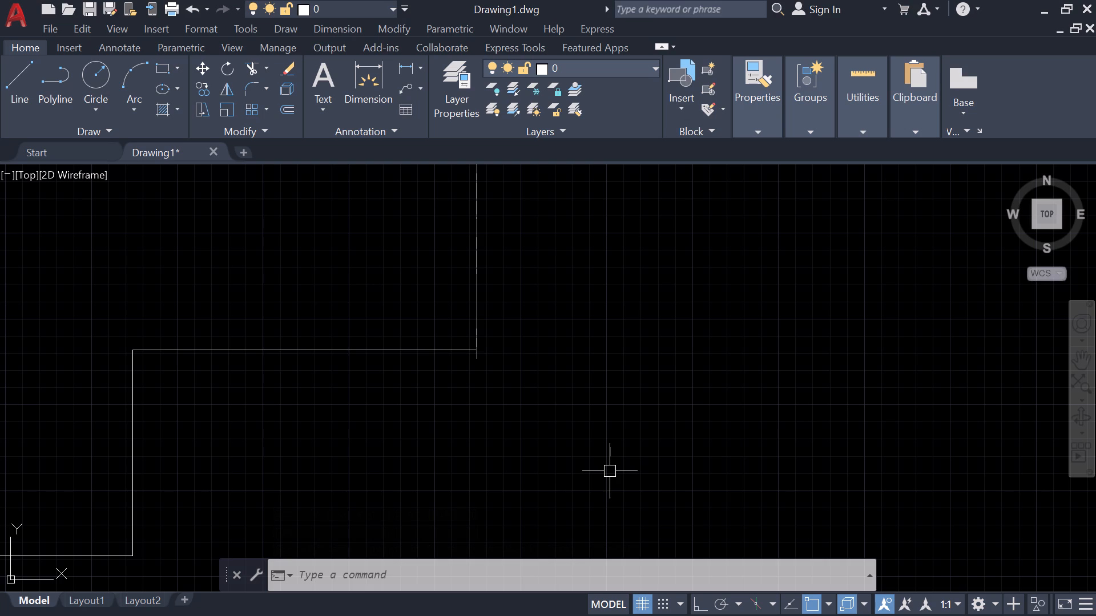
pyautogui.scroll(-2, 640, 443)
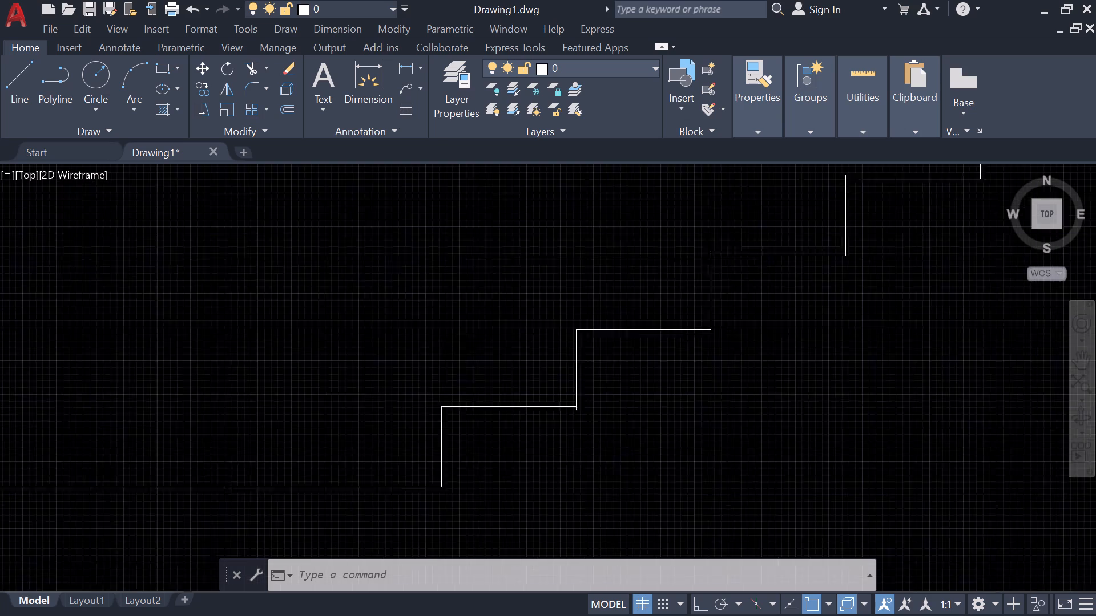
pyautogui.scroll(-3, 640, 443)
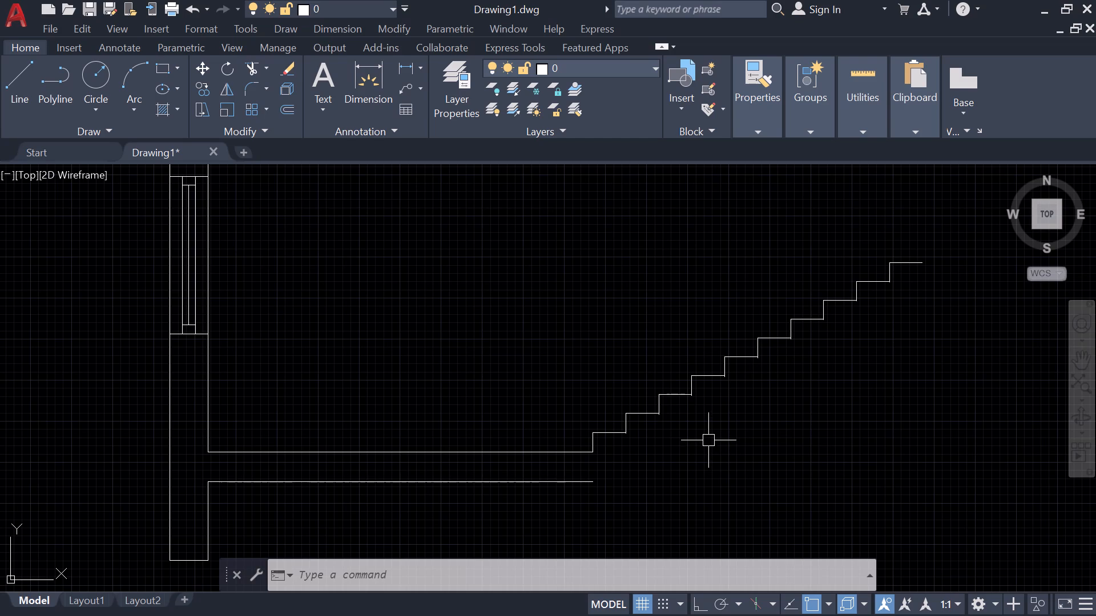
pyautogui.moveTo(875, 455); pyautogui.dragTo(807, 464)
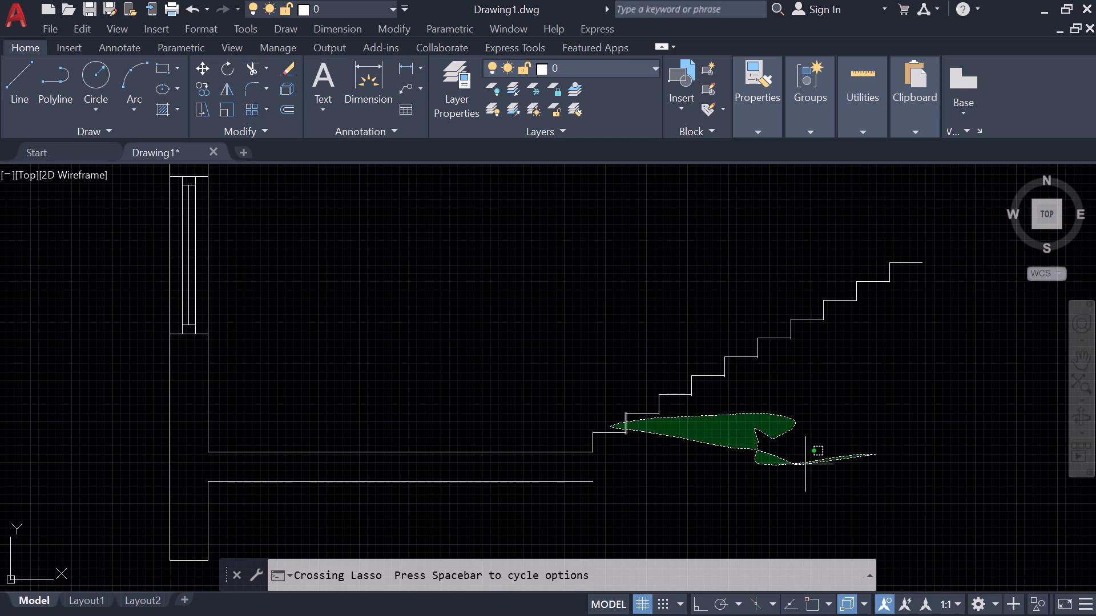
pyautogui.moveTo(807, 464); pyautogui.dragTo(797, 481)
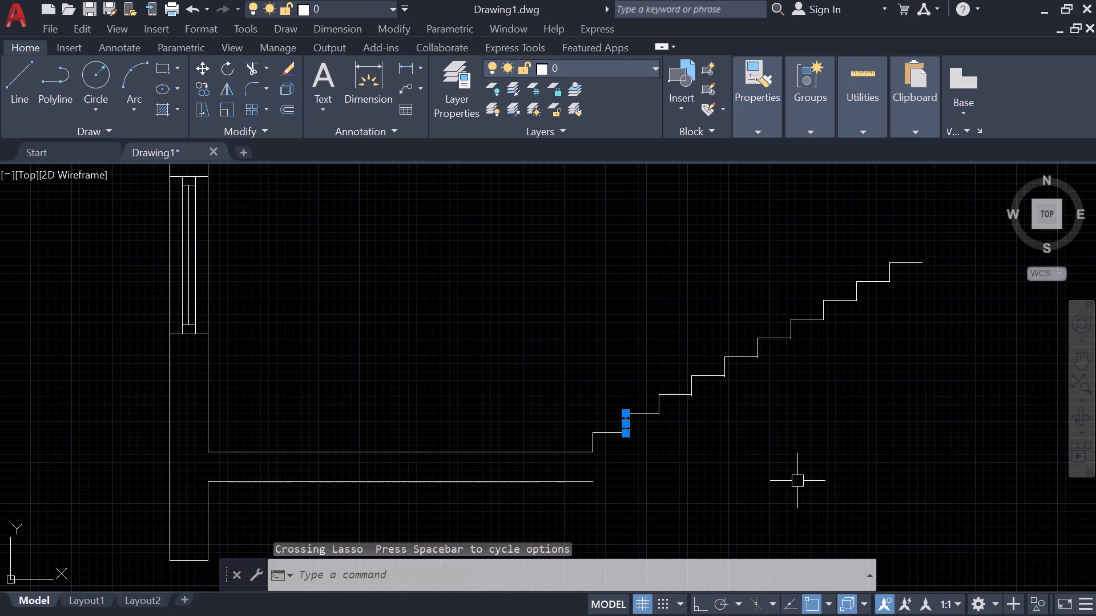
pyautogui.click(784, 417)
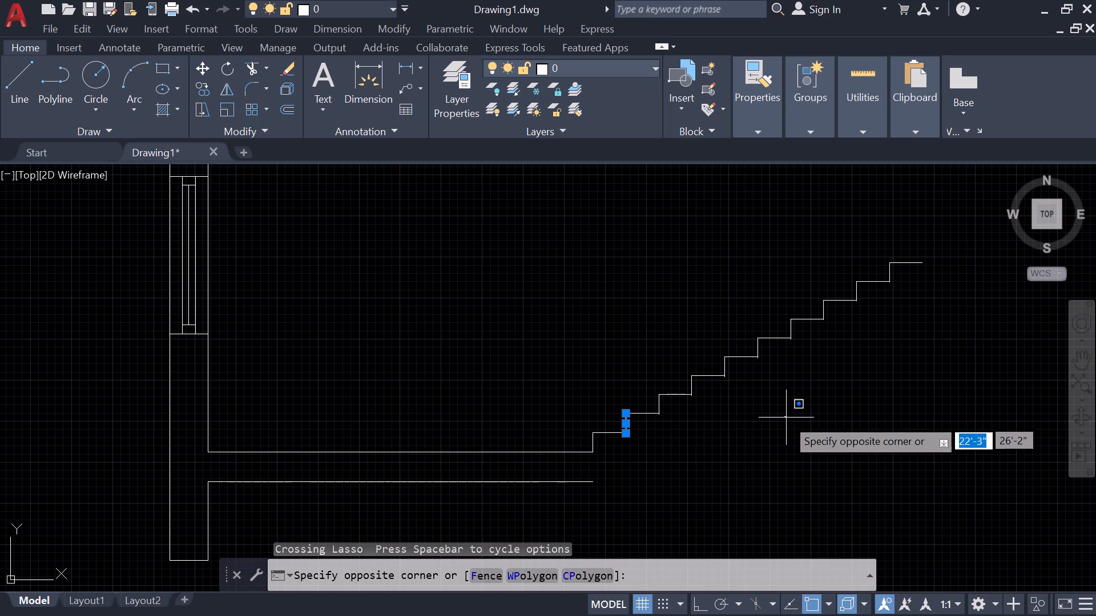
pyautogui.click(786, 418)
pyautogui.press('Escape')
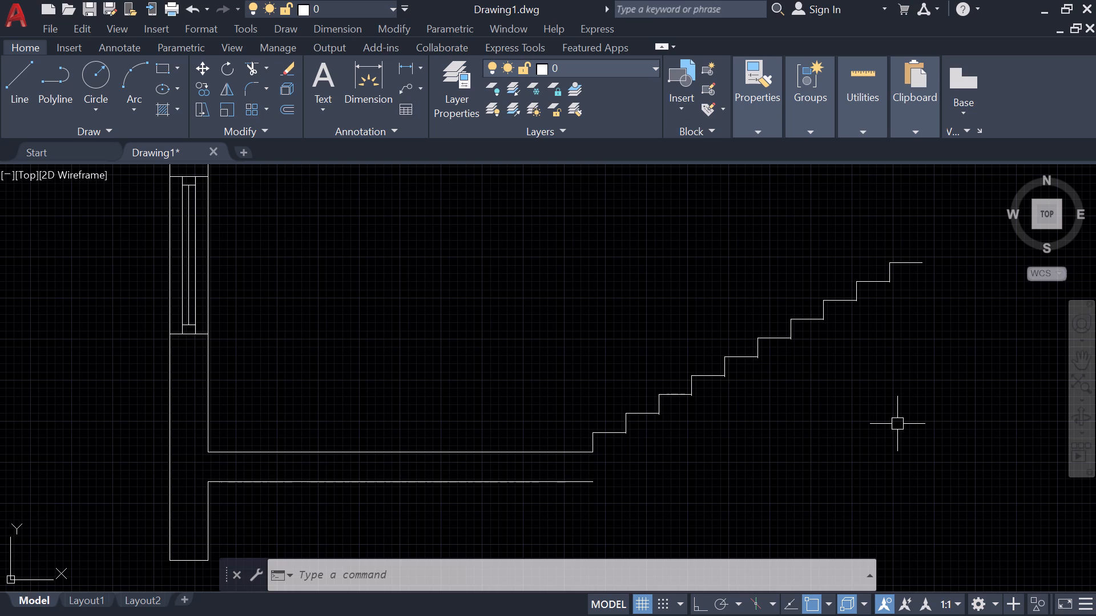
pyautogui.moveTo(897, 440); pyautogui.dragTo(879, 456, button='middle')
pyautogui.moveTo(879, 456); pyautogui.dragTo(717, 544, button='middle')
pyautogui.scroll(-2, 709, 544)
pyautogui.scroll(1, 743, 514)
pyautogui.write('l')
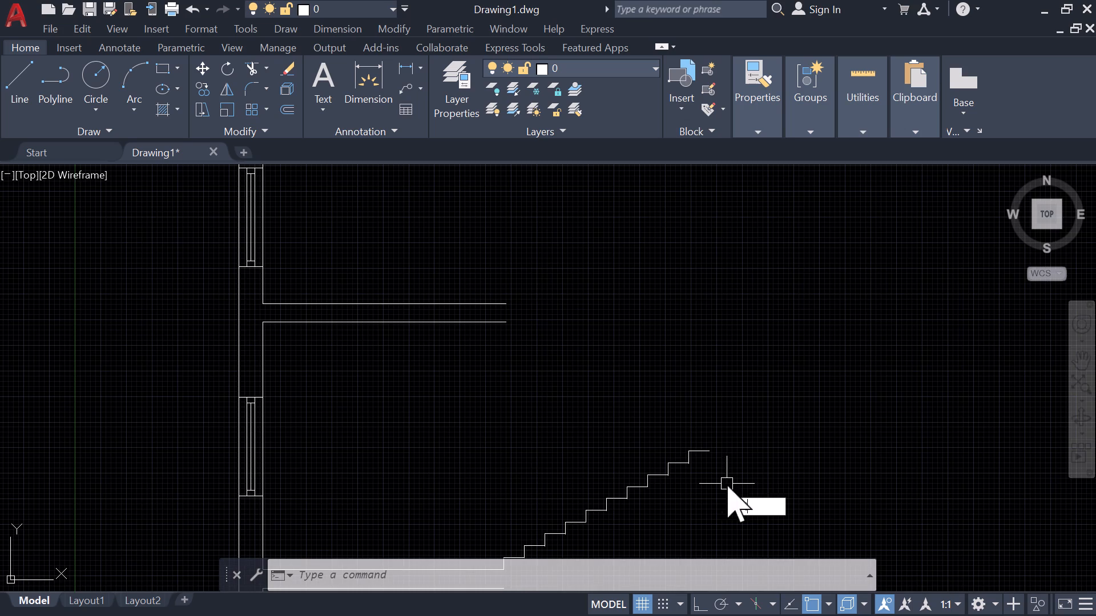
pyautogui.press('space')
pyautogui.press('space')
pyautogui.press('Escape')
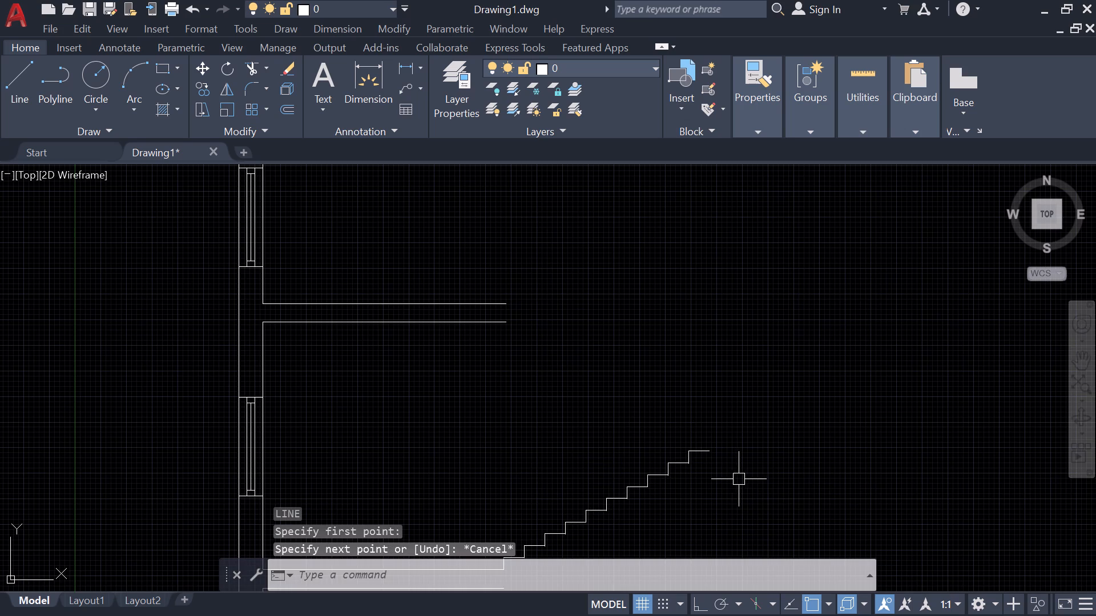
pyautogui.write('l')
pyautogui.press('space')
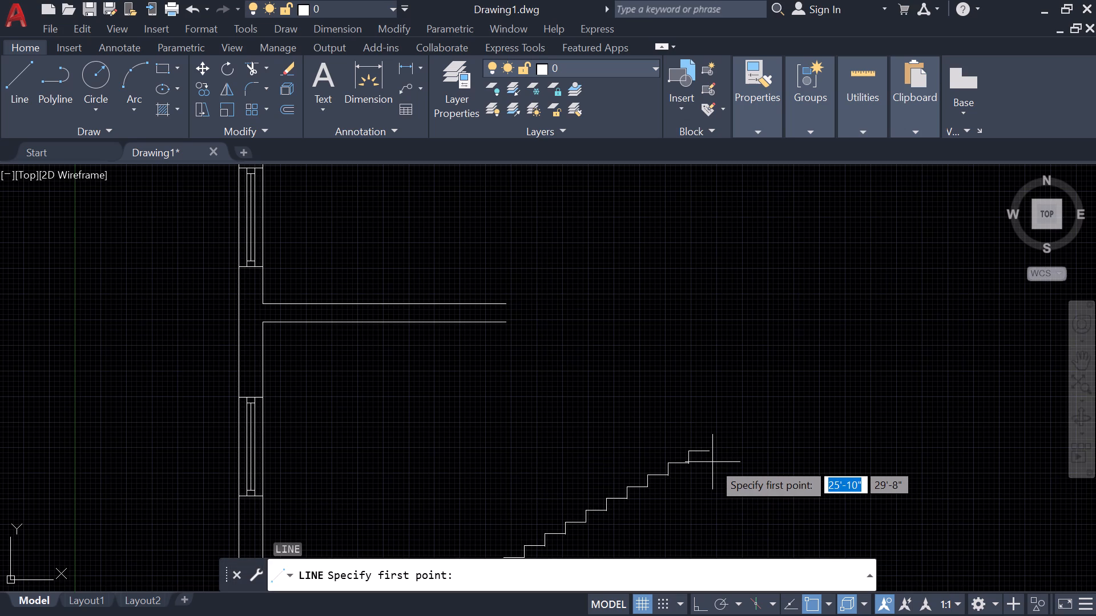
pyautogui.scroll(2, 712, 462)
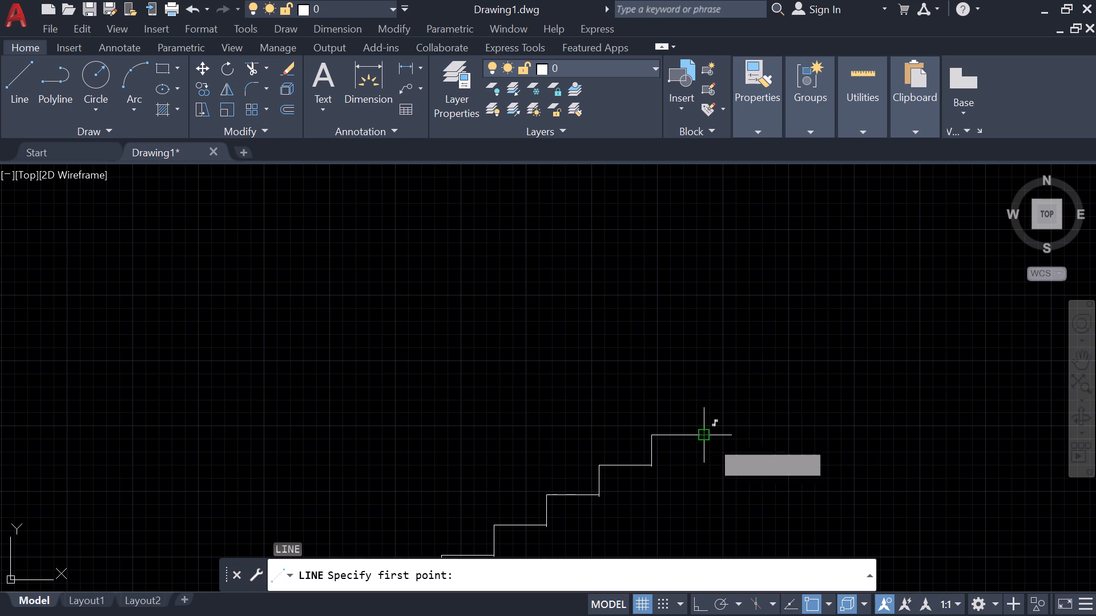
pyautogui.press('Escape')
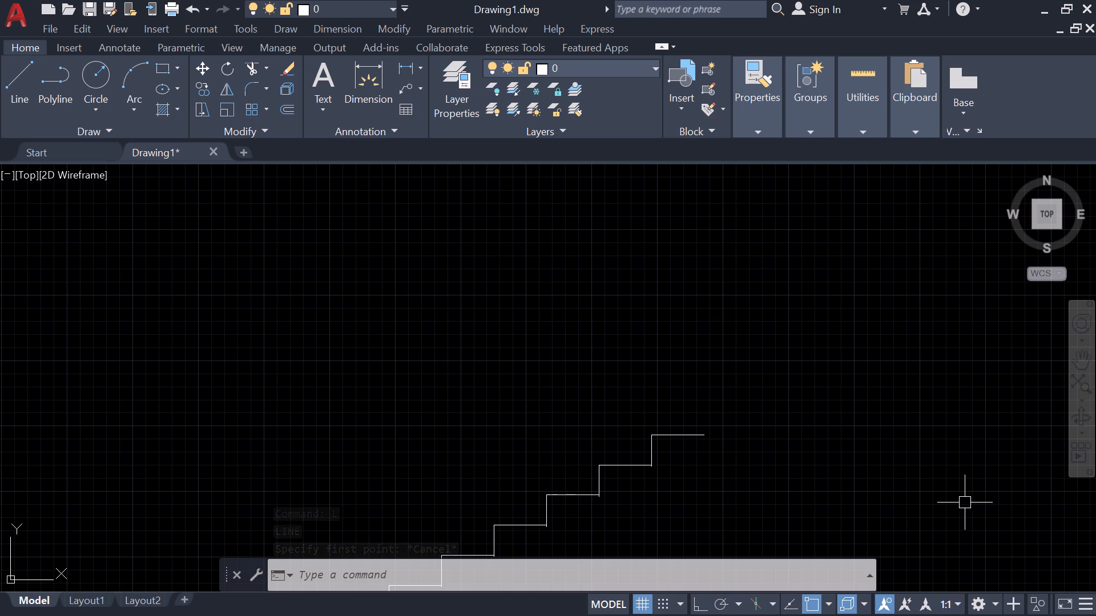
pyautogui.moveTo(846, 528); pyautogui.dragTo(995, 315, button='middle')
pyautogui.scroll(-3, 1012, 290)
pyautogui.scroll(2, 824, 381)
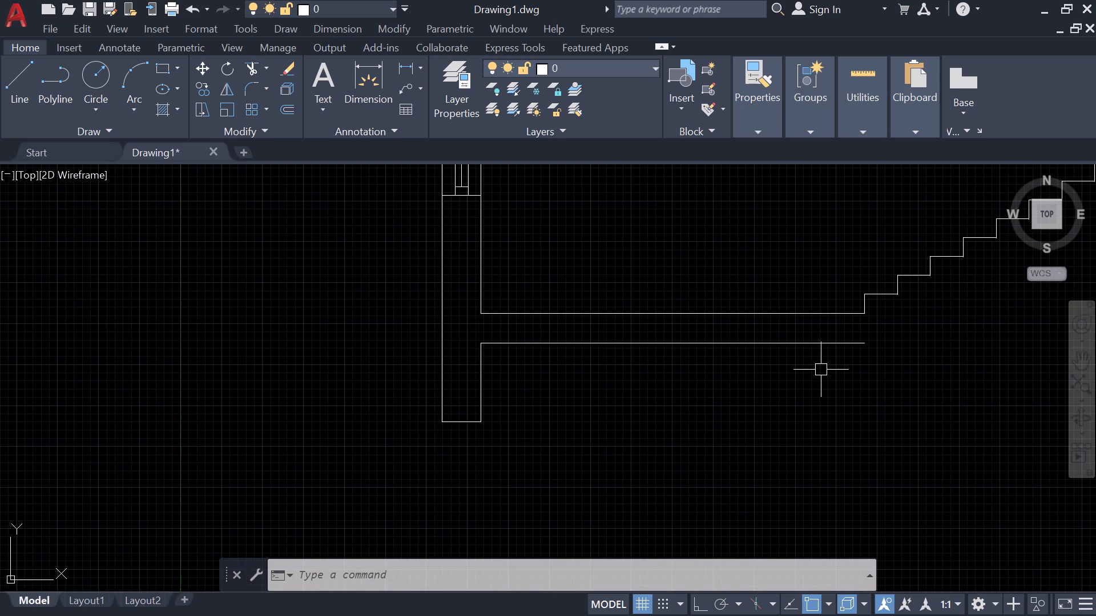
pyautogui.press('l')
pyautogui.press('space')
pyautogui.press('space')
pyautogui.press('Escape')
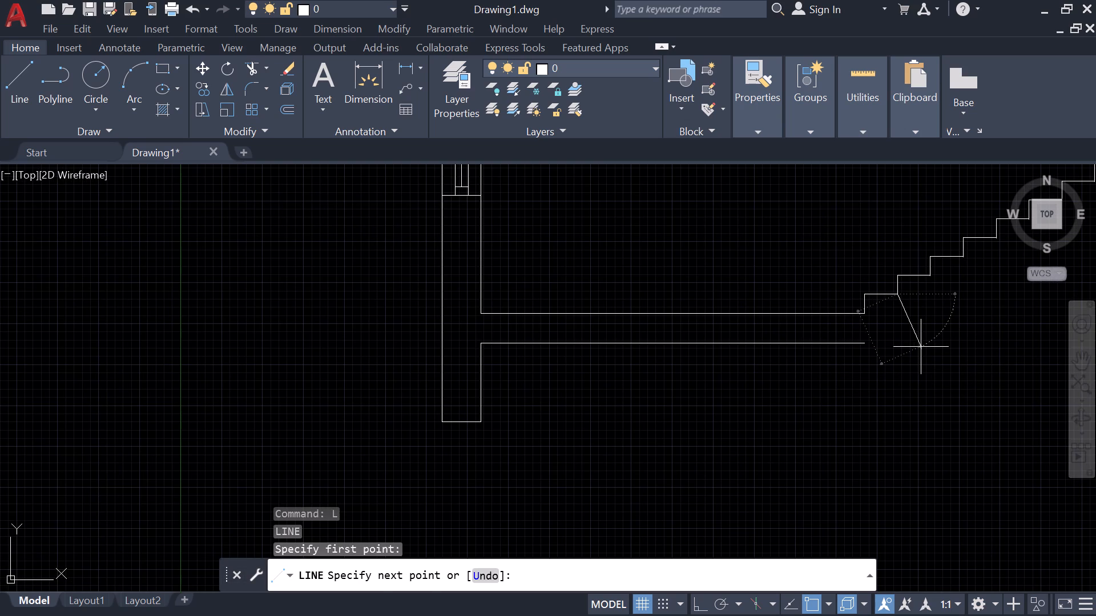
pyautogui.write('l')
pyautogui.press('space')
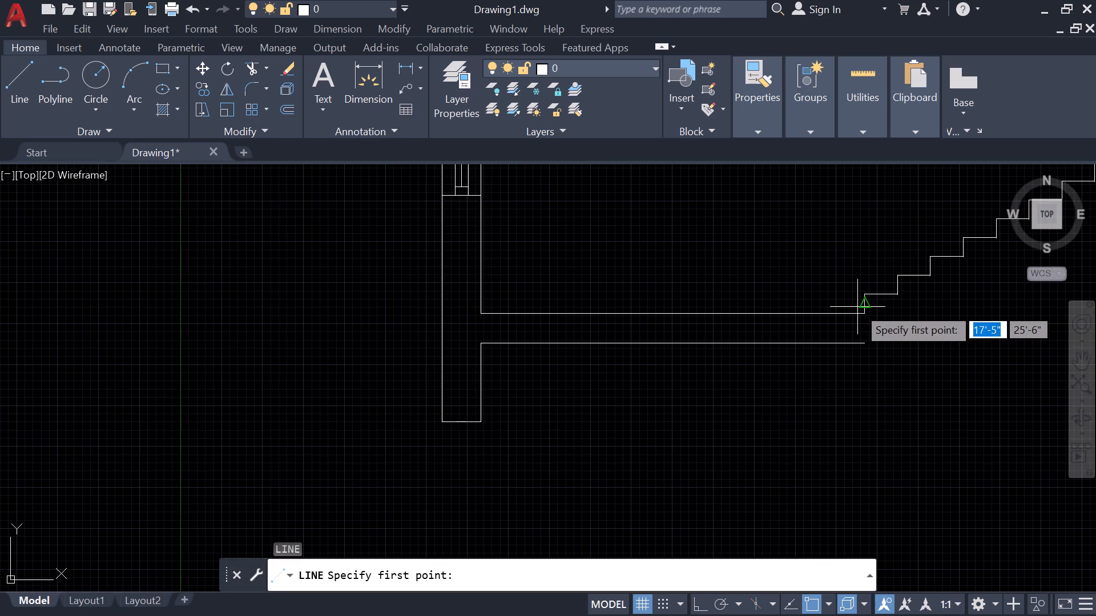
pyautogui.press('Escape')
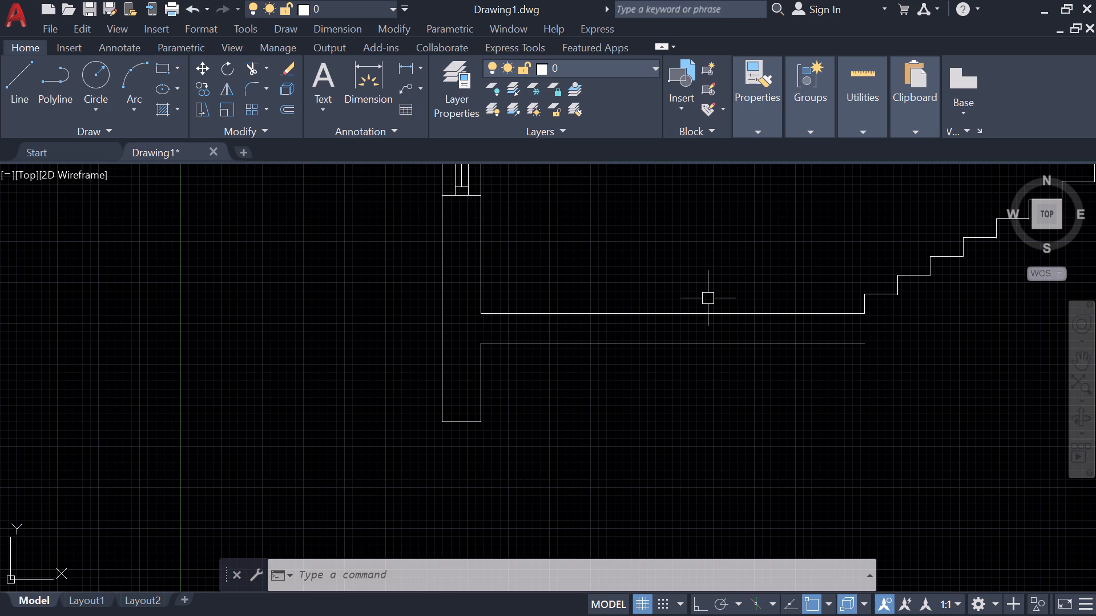
# Draw a horizontal line rightward from the end of the lower branch wall's bottom line, past the stairs, with Ortho on.
pyautogui.write('l')
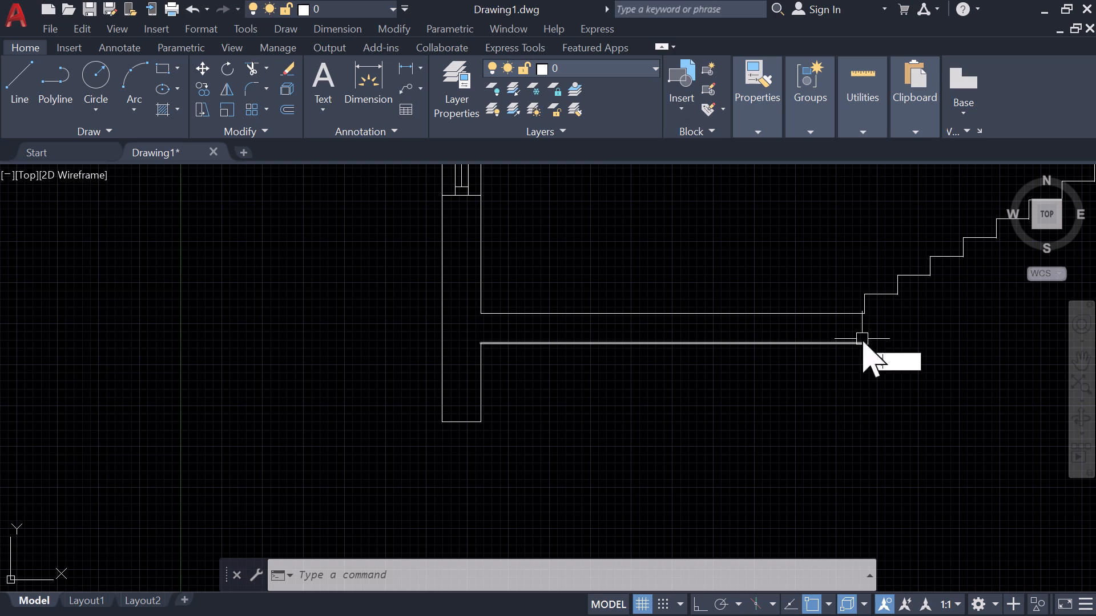
pyautogui.press('space')
pyautogui.click(864, 341)
pyautogui.moveTo(936, 337); pyautogui.dragTo(660, 351, button='middle')
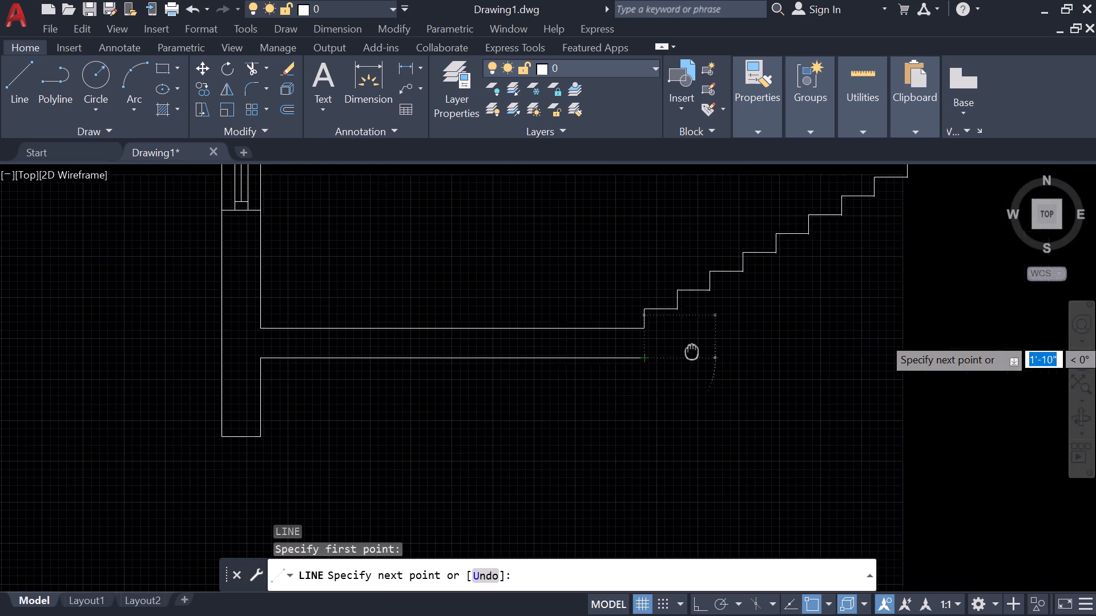
pyautogui.moveTo(660, 351); pyautogui.dragTo(616, 350, button='middle')
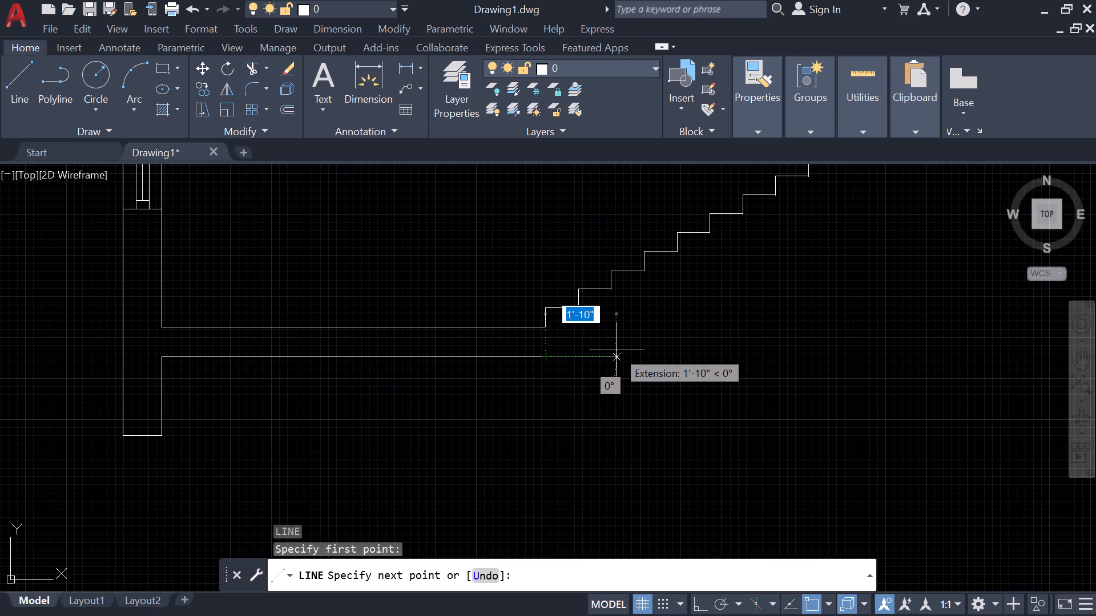
pyautogui.moveTo(846, 371); pyautogui.dragTo(465, 368, button='middle')
pyautogui.scroll(-2, 437, 363)
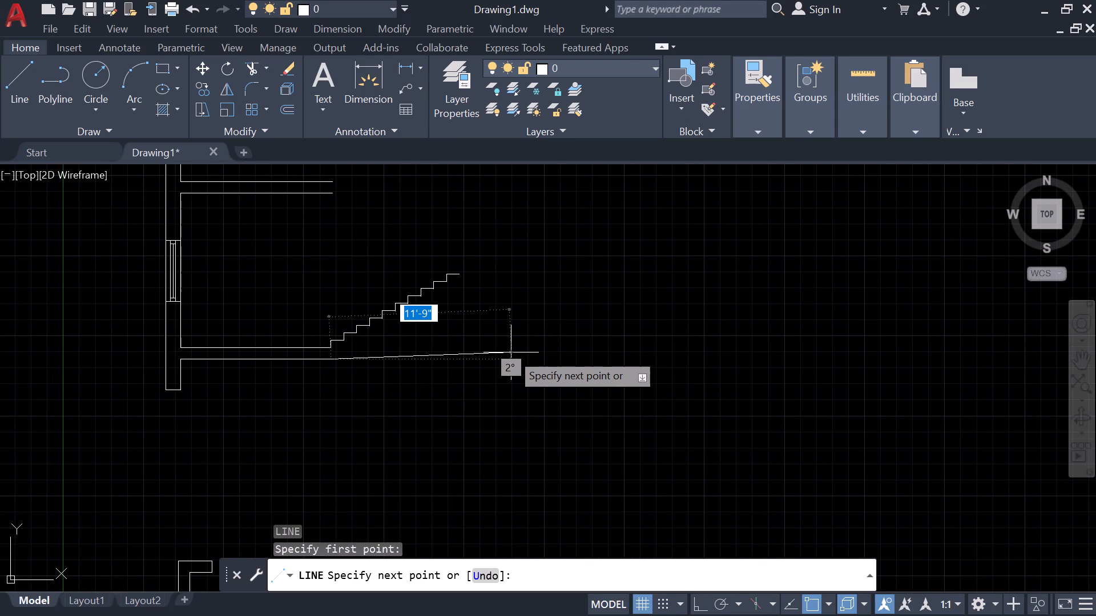
pyautogui.hotkey('shift', 'F8')
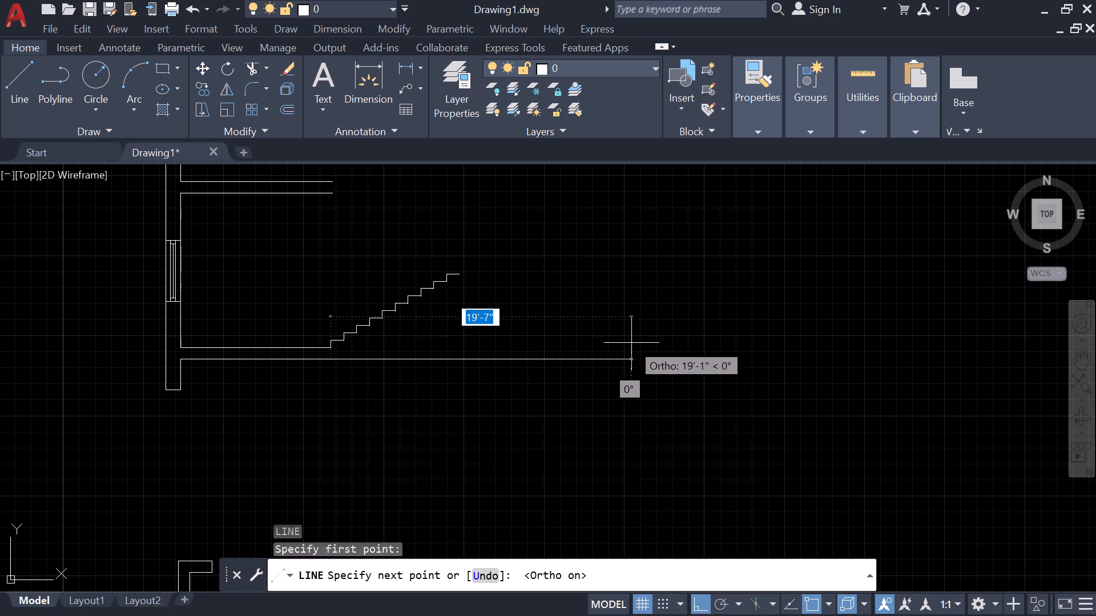
pyautogui.click(690, 342)
pyautogui.press('Escape')
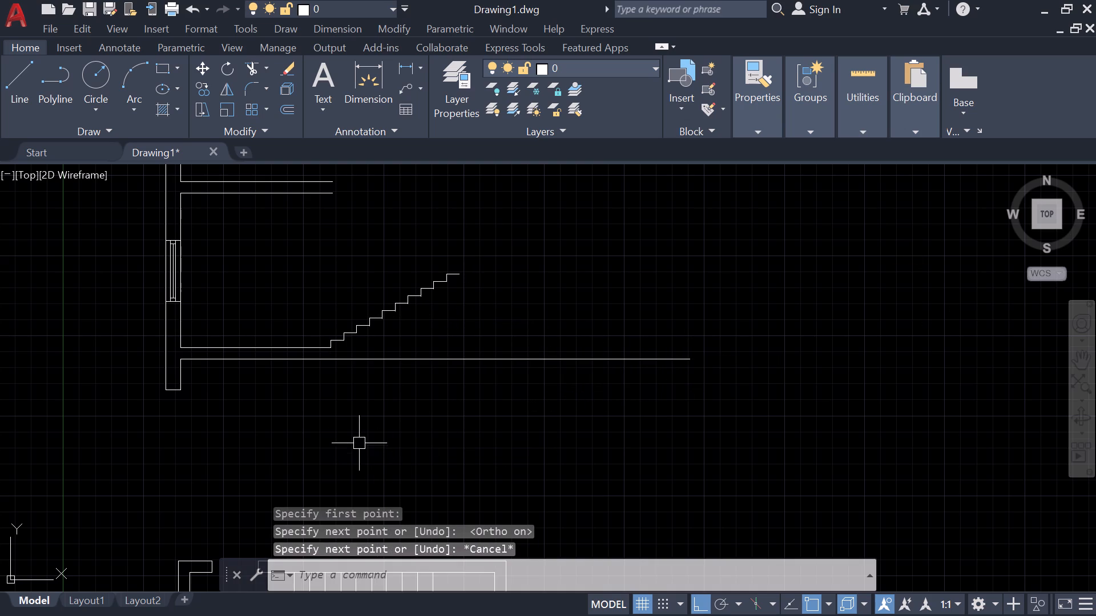
# Draw a vertical line about 15'-4" long to the right of the stairs, crossing the extended horizontal line.
pyautogui.press('l')
pyautogui.press('space')
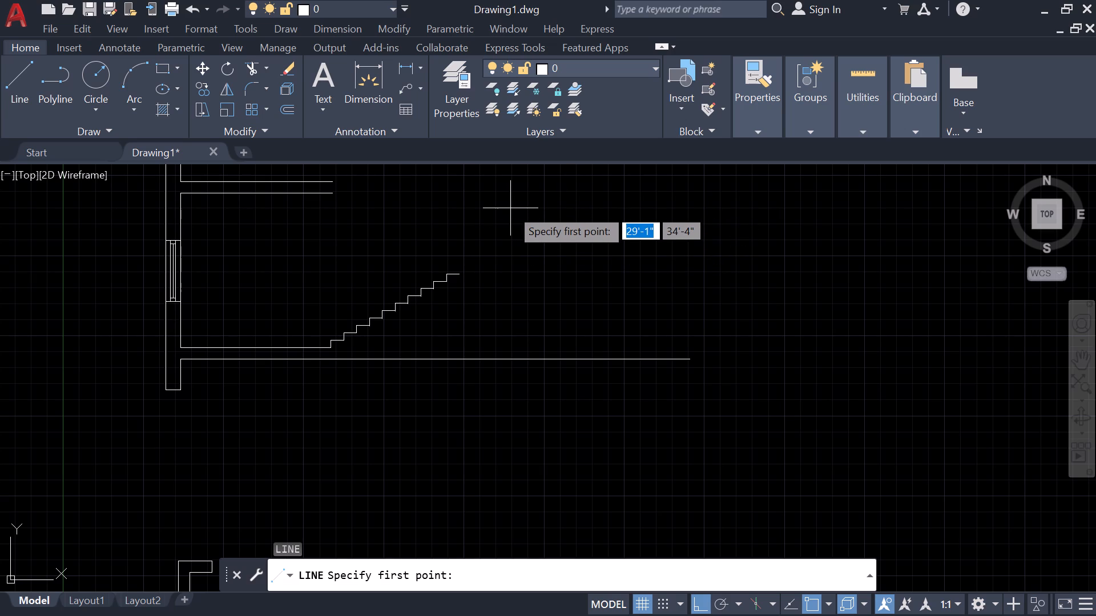
pyautogui.moveTo(502, 201); pyautogui.dragTo(505, 276, button='middle')
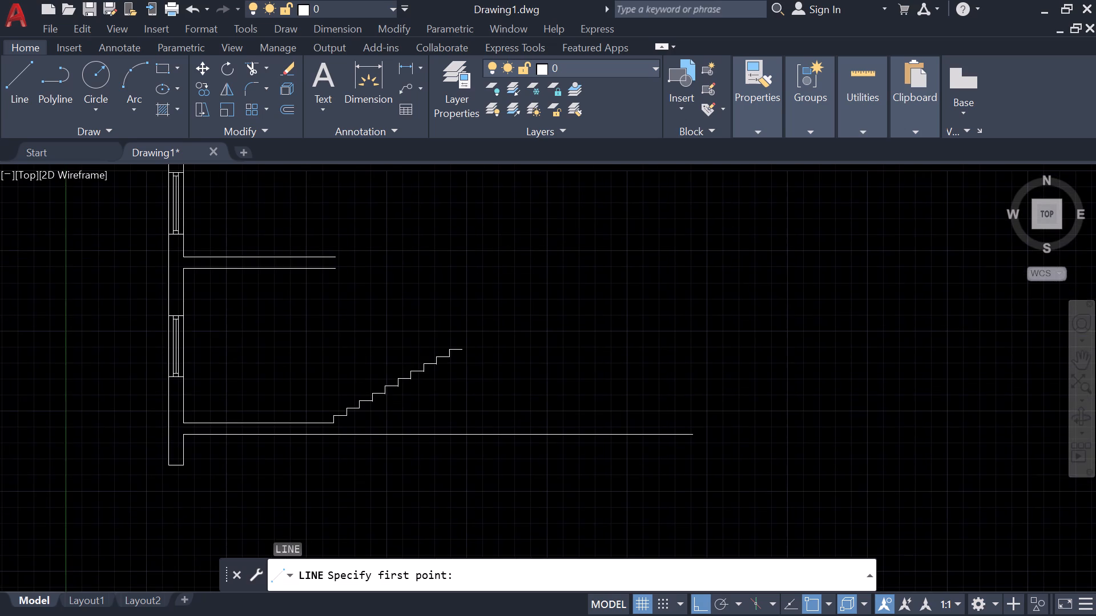
pyautogui.click(519, 242)
pyautogui.click(500, 477)
pyautogui.press('Escape')
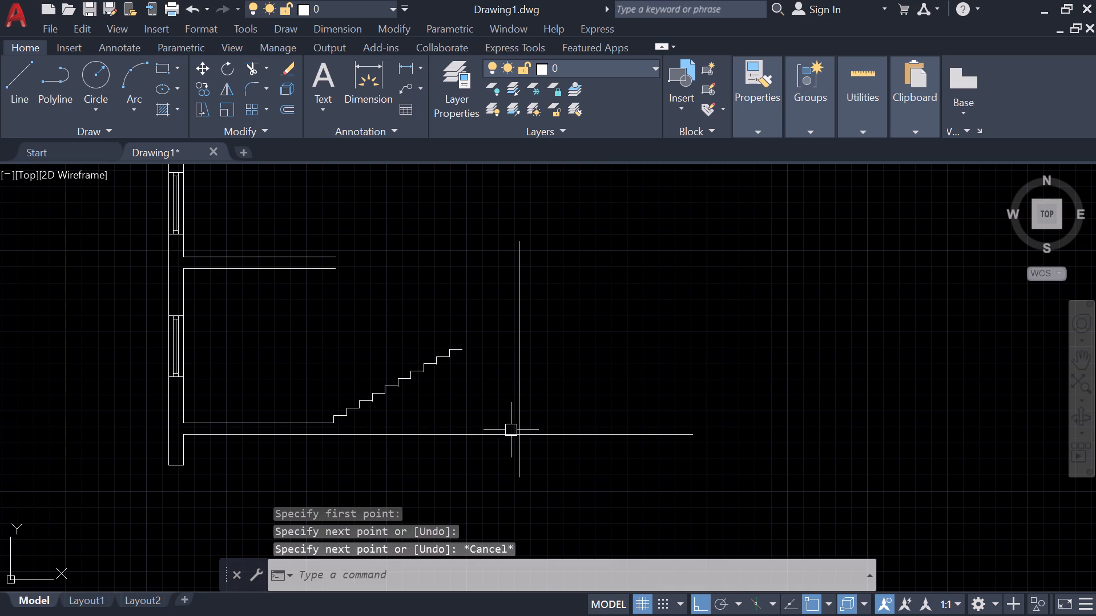
pyautogui.press('Escape')
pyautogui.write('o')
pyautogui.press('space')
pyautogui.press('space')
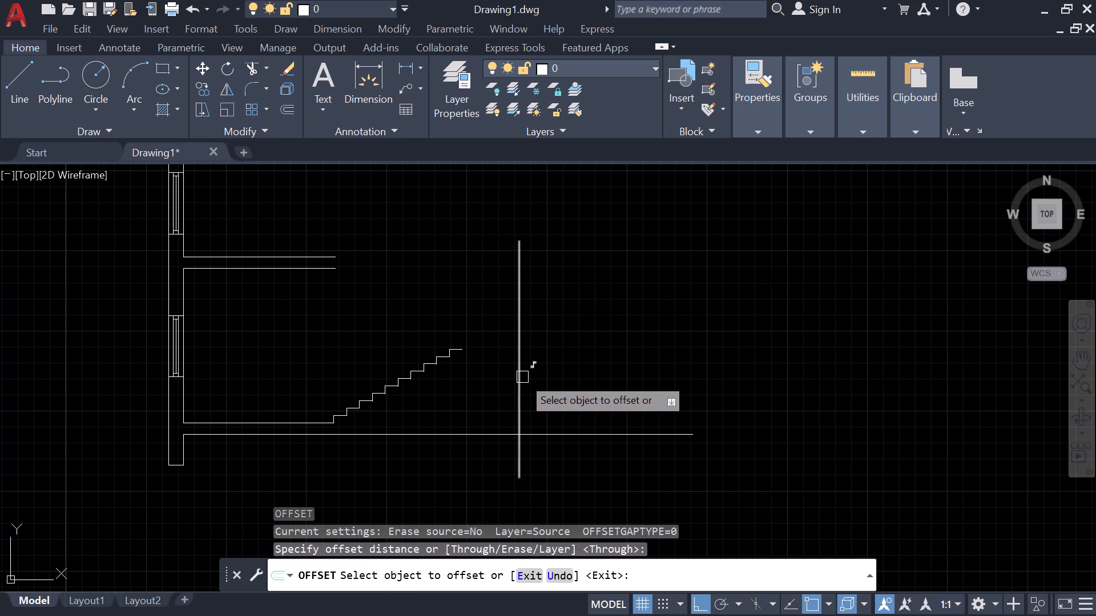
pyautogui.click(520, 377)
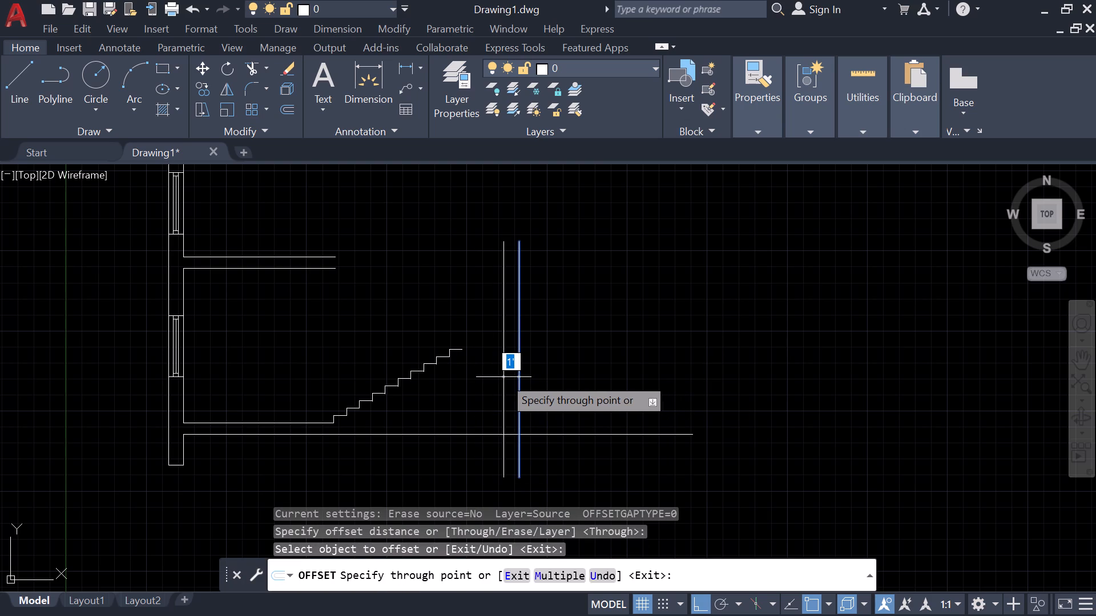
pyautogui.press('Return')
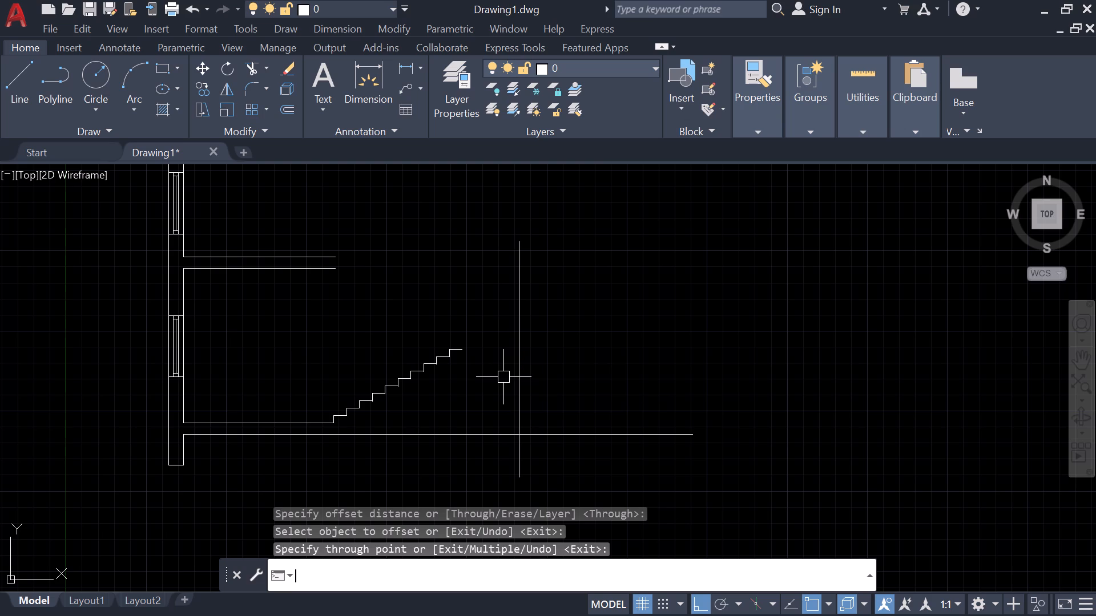
# Offset the new vertical line 1' toward the stairs.
pyautogui.press('space')
pyautogui.press('space')
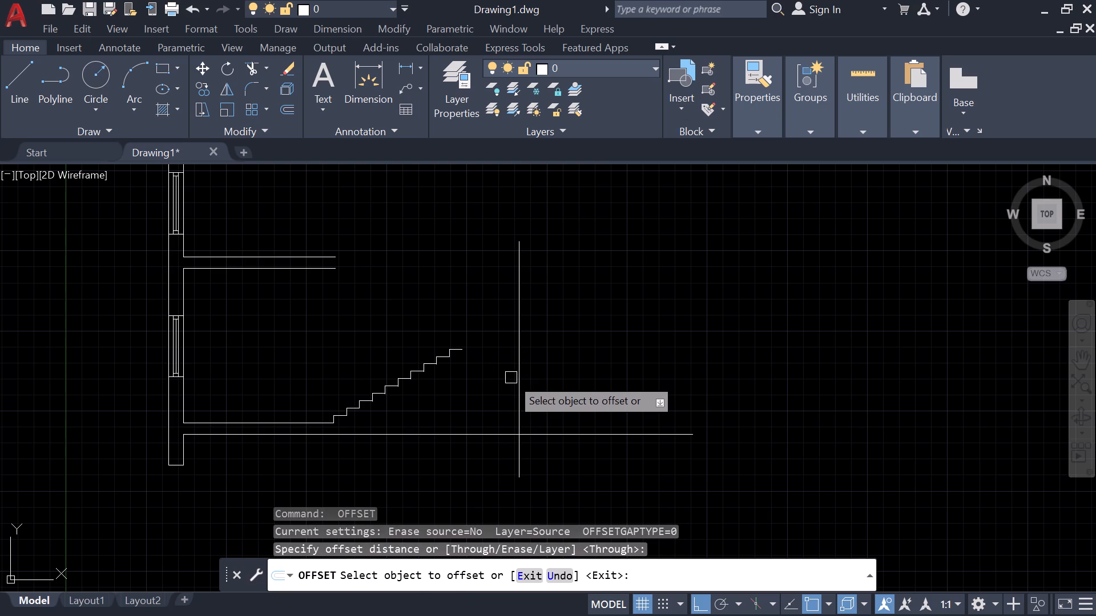
pyautogui.click(516, 380)
pyautogui.press('1')
pyautogui.press("'")
pyautogui.press('Return')
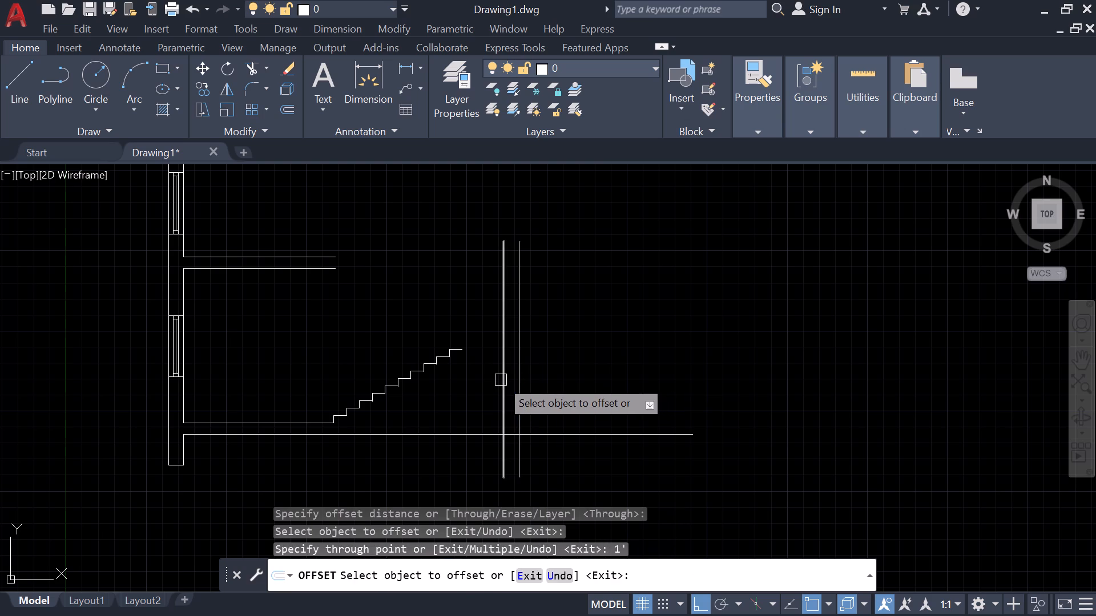
pyautogui.press('Escape')
# Close the bottom and top ends of the 1' wide vertical wall strip with short horizontal lines.
pyautogui.write('l')
pyautogui.press('space')
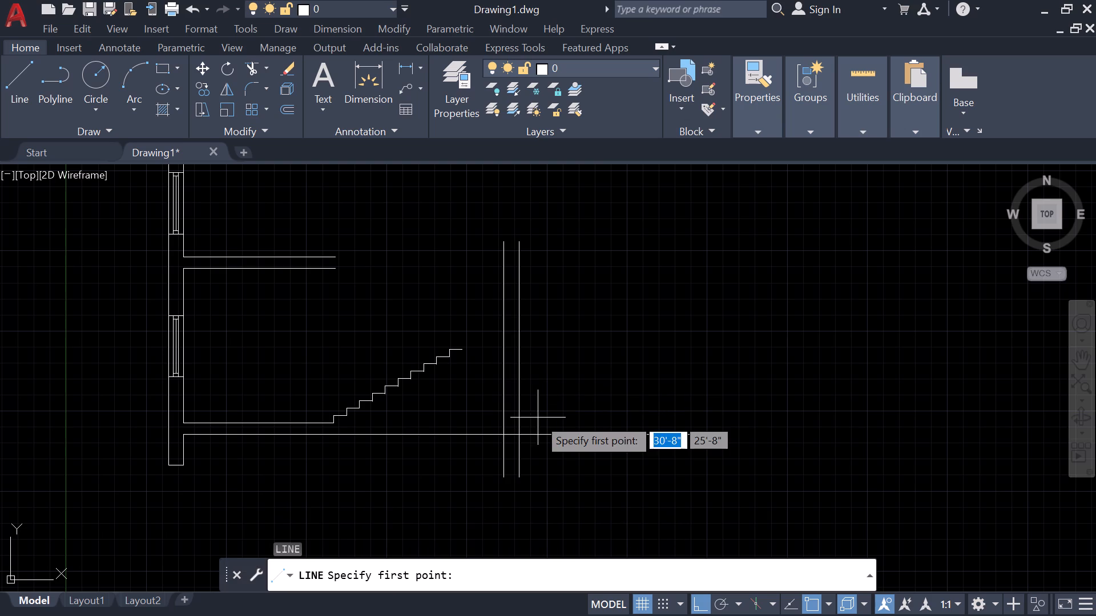
pyautogui.click(504, 476)
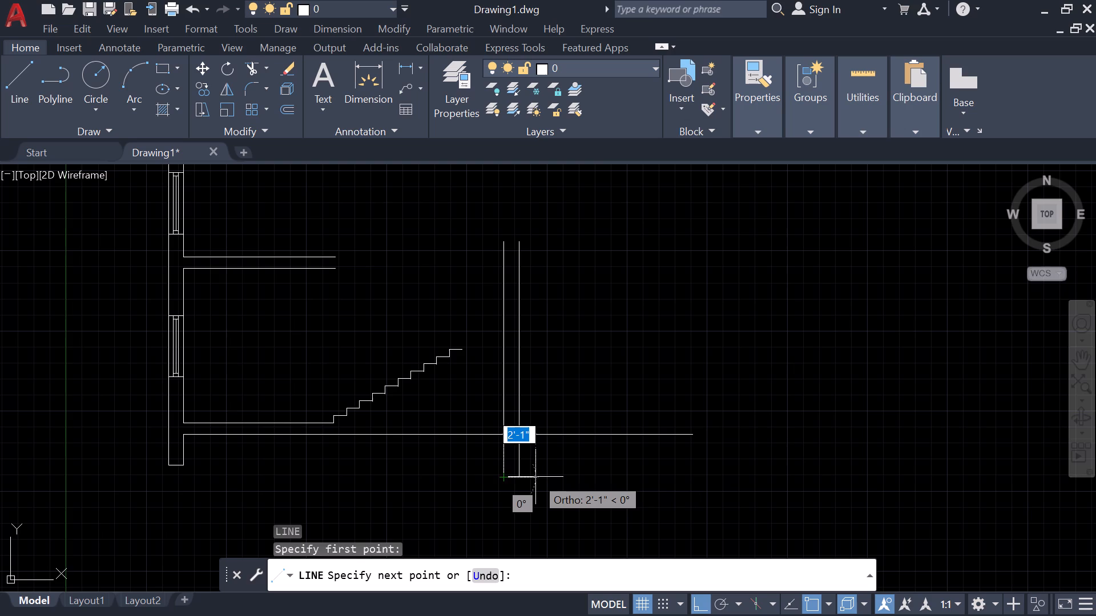
pyautogui.click(520, 477)
pyautogui.press('Escape')
pyautogui.press('l')
pyautogui.press('space')
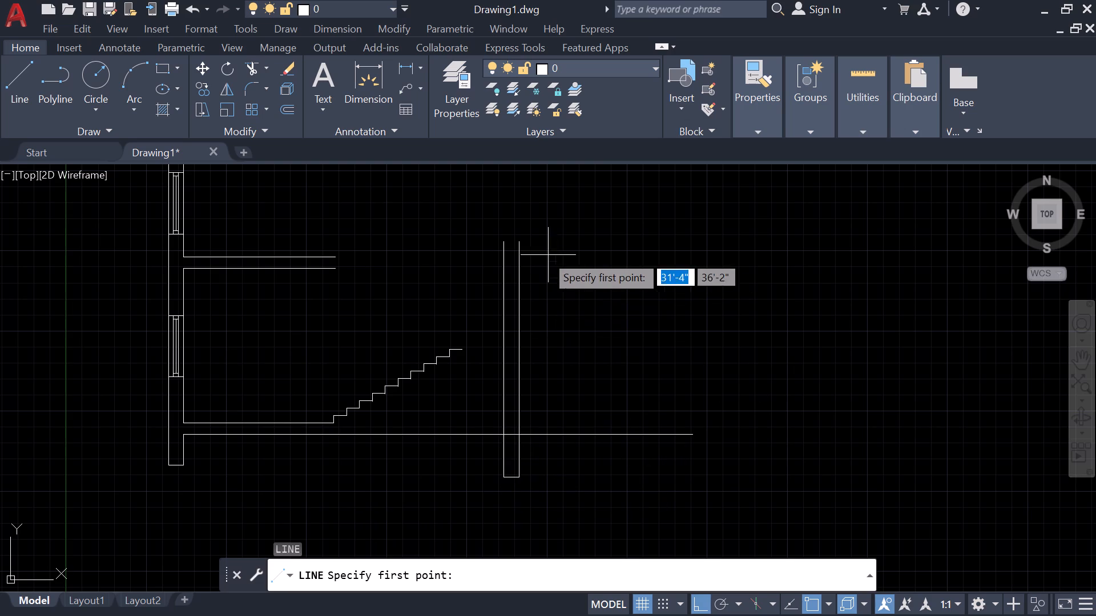
pyautogui.click(524, 242)
pyautogui.click(505, 242)
pyautogui.press('Escape')
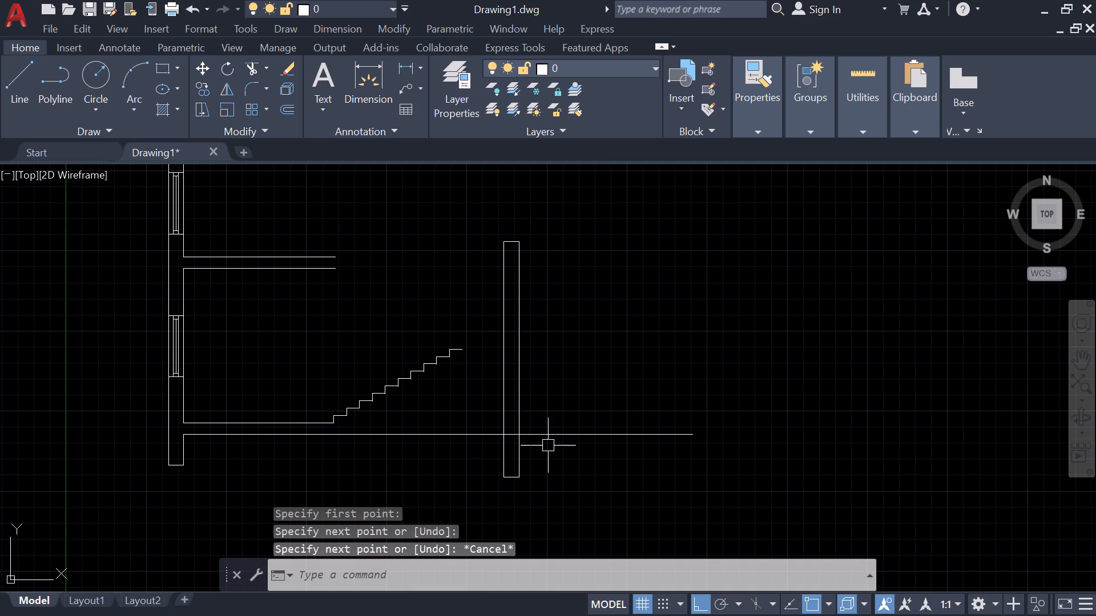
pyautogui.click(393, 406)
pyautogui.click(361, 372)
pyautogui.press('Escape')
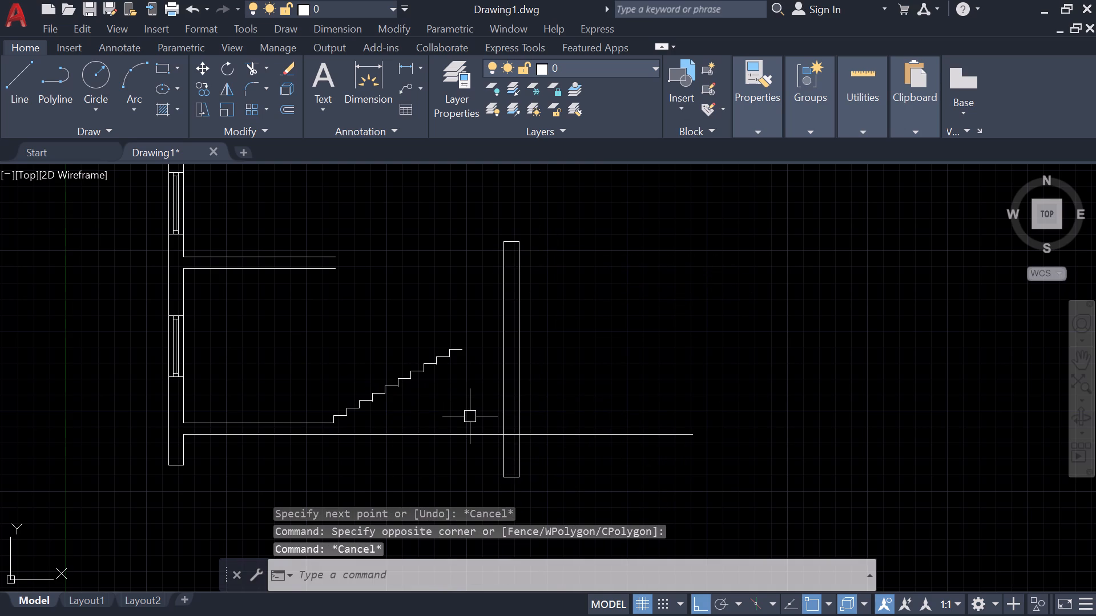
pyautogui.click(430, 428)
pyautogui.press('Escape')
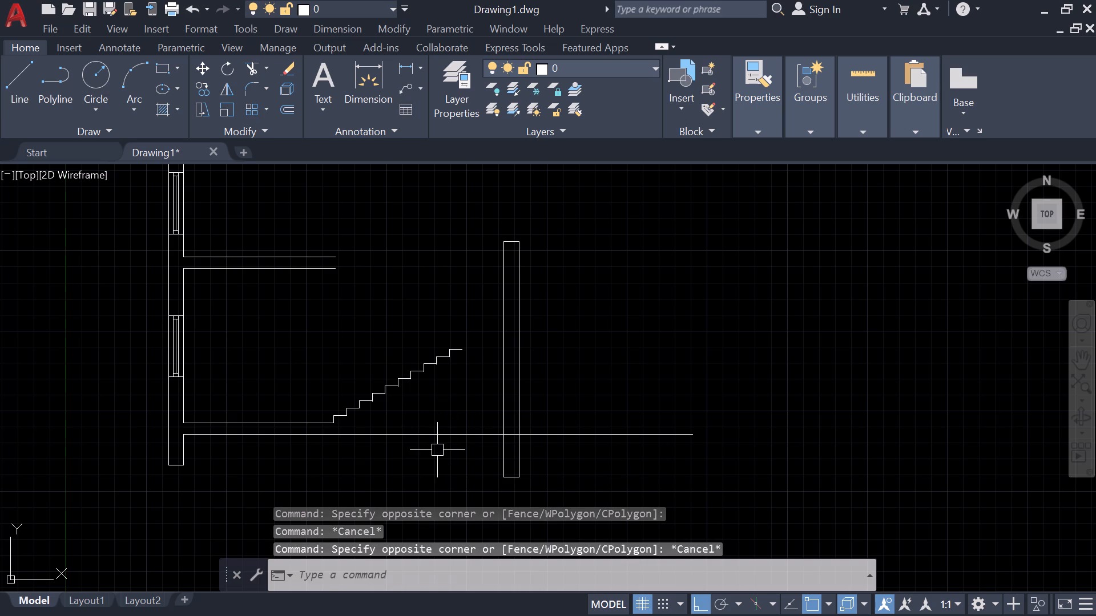
# Trim away the extended horizontal line between the lower branch wall's end and the new vertical wall strip.
pyautogui.write('tr')
pyautogui.press('space')
pyautogui.moveTo(461, 407); pyautogui.dragTo(456, 464)
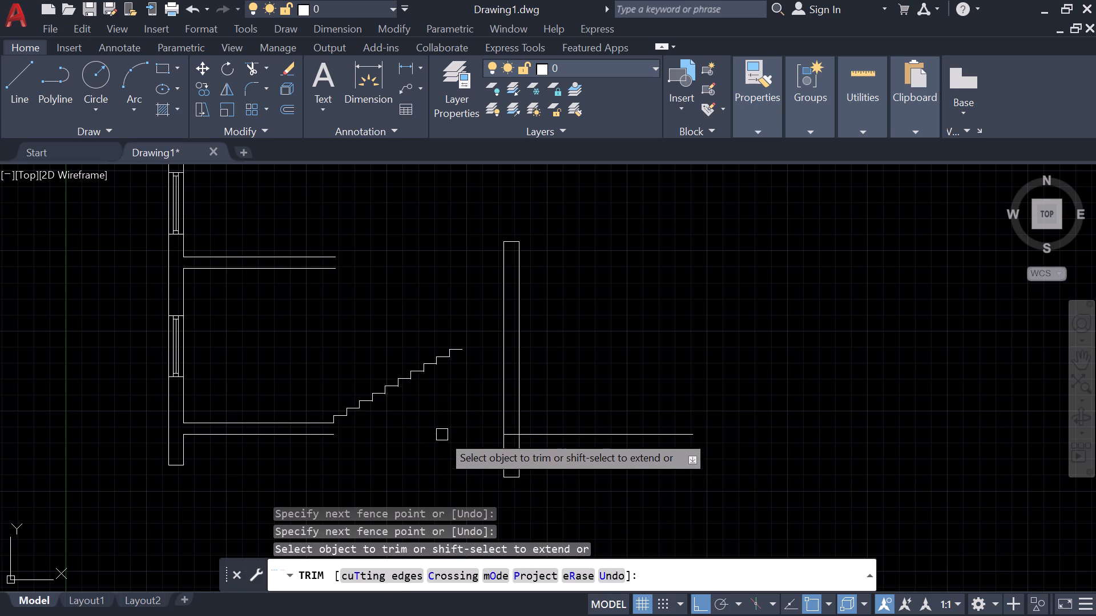
pyautogui.press('Escape')
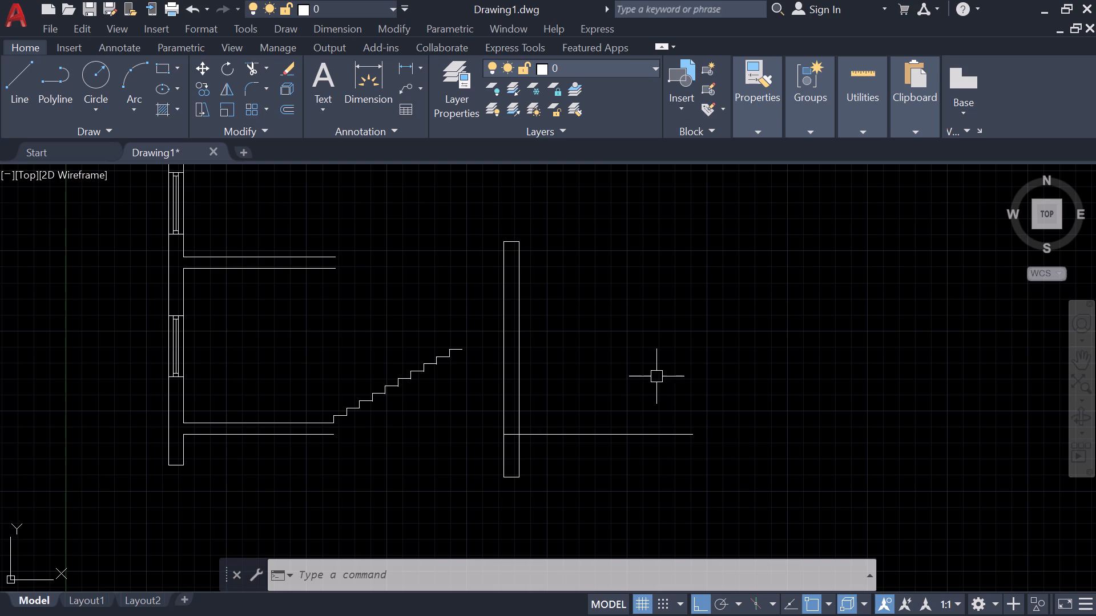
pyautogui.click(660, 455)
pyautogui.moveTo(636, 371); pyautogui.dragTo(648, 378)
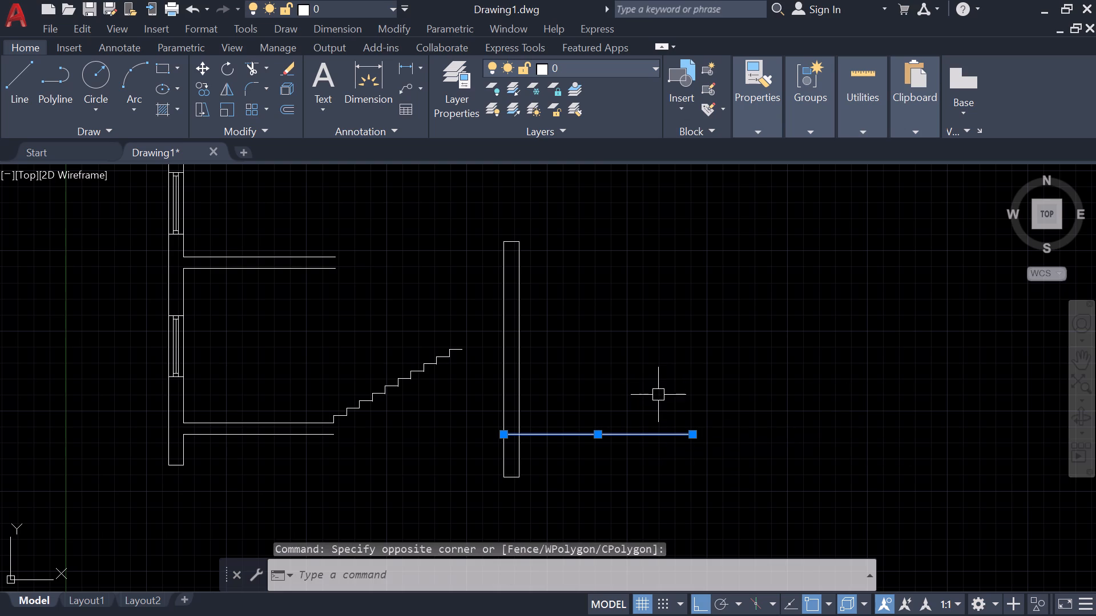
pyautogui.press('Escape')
# Trim away the part of the horizontal line extending beyond the right side of the new wall strip.
pyautogui.write('tr')
pyautogui.press('space')
pyautogui.moveTo(639, 371); pyautogui.dragTo(667, 473)
pyautogui.press('Escape')
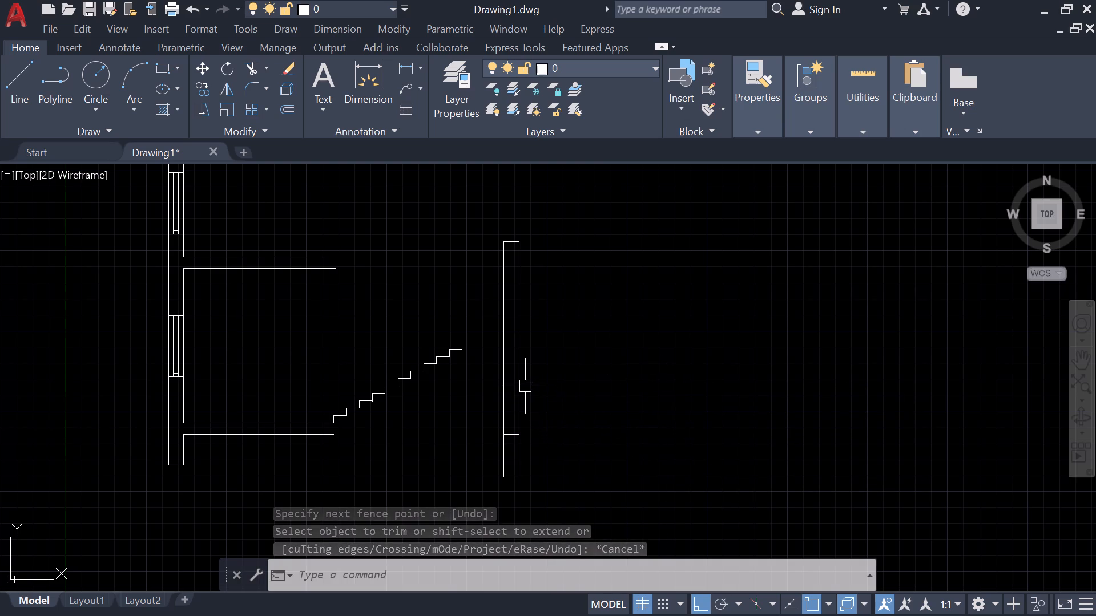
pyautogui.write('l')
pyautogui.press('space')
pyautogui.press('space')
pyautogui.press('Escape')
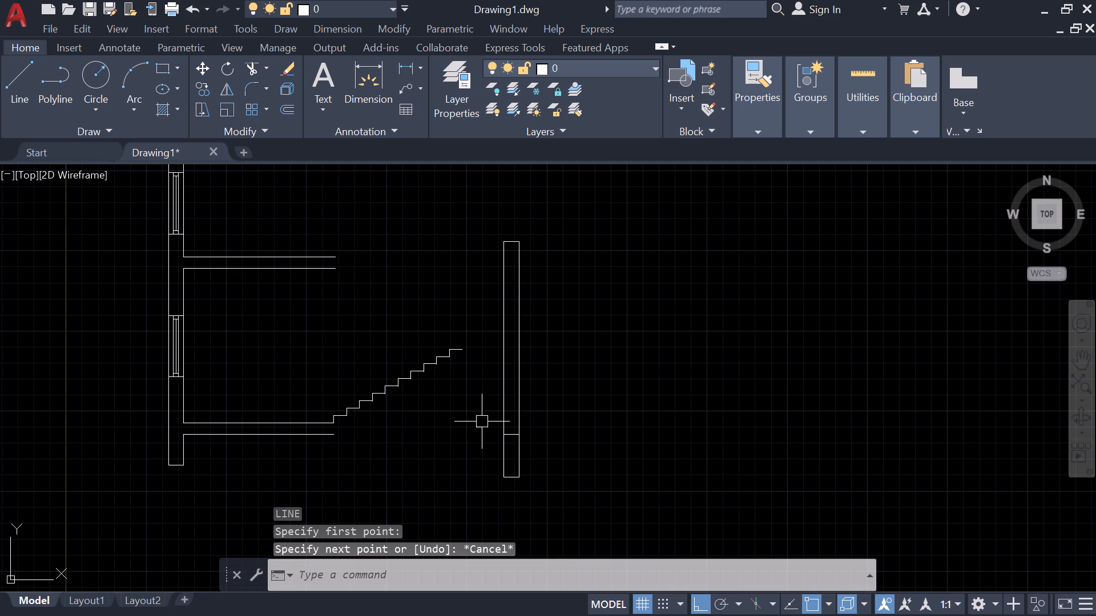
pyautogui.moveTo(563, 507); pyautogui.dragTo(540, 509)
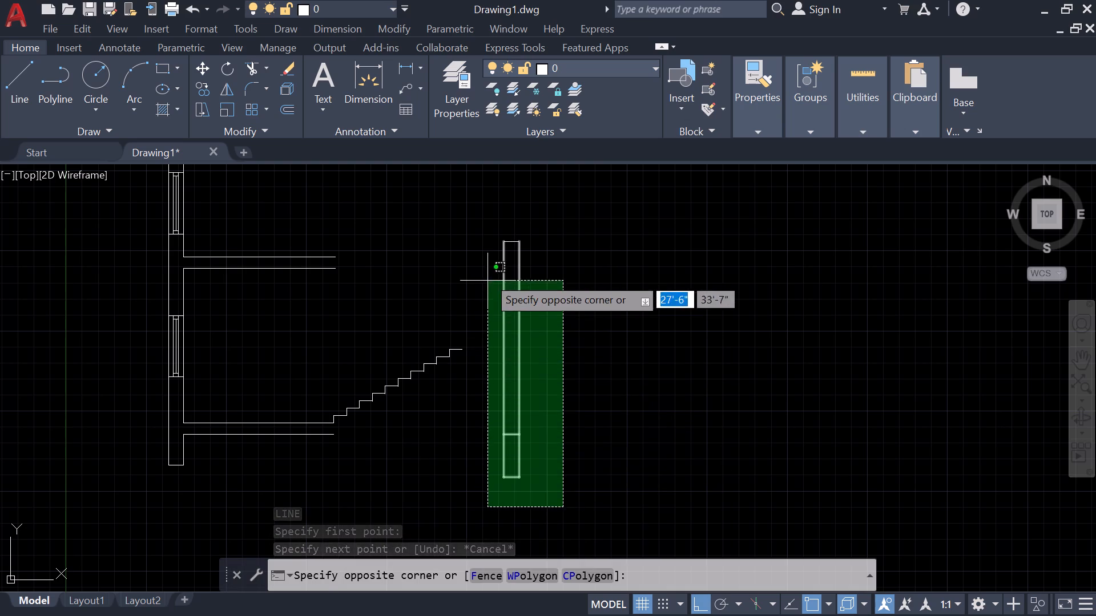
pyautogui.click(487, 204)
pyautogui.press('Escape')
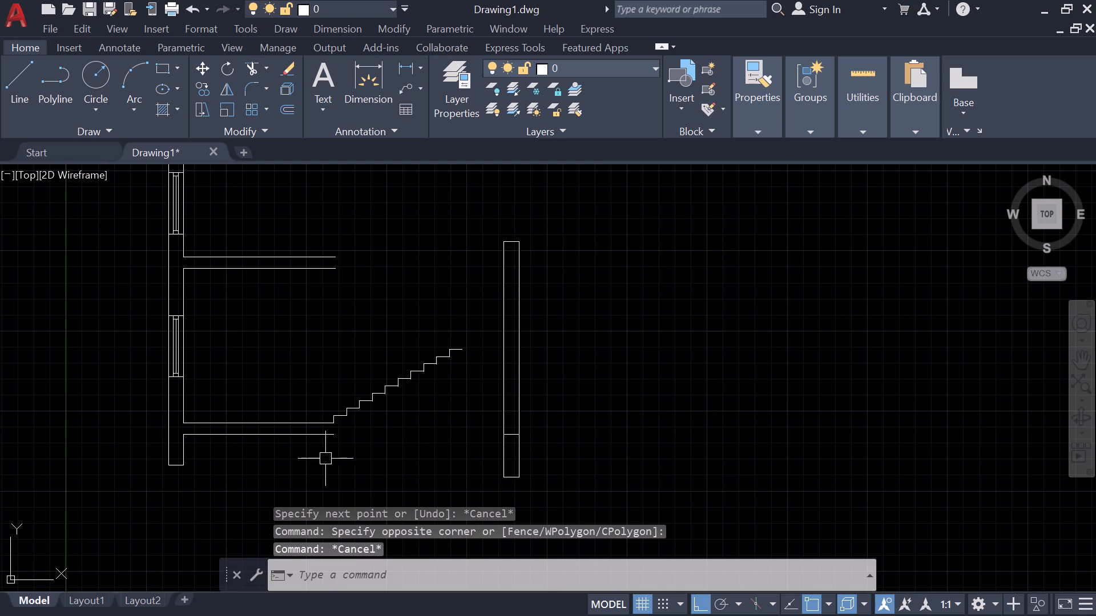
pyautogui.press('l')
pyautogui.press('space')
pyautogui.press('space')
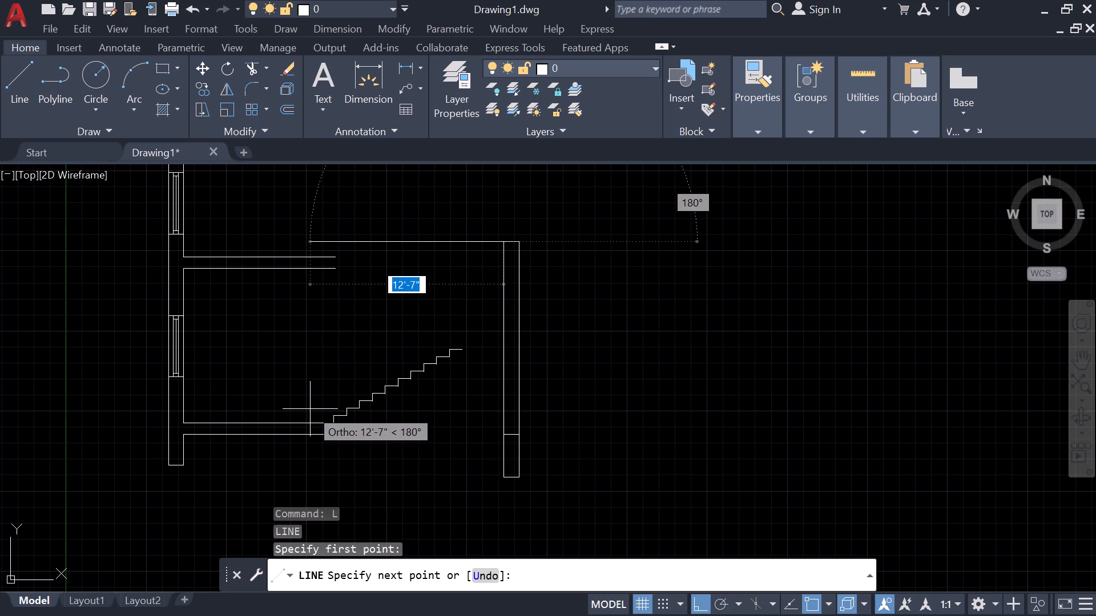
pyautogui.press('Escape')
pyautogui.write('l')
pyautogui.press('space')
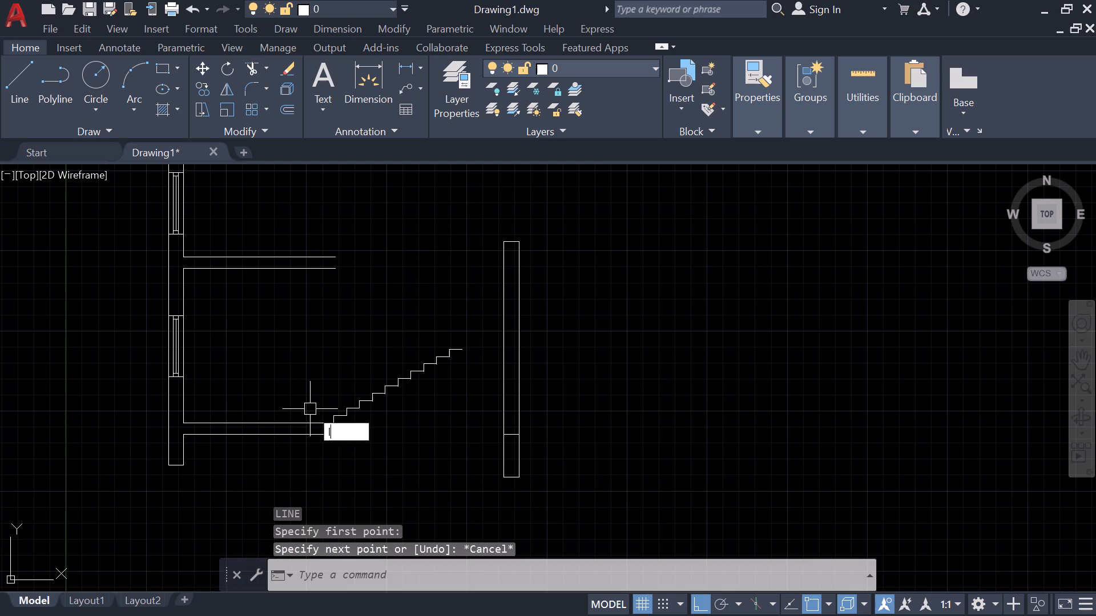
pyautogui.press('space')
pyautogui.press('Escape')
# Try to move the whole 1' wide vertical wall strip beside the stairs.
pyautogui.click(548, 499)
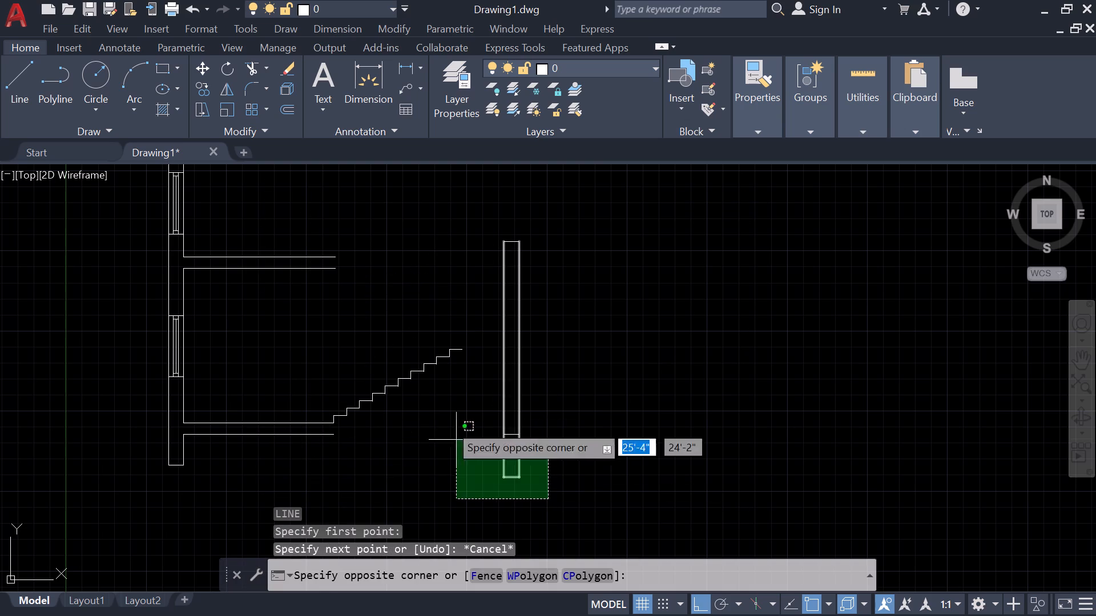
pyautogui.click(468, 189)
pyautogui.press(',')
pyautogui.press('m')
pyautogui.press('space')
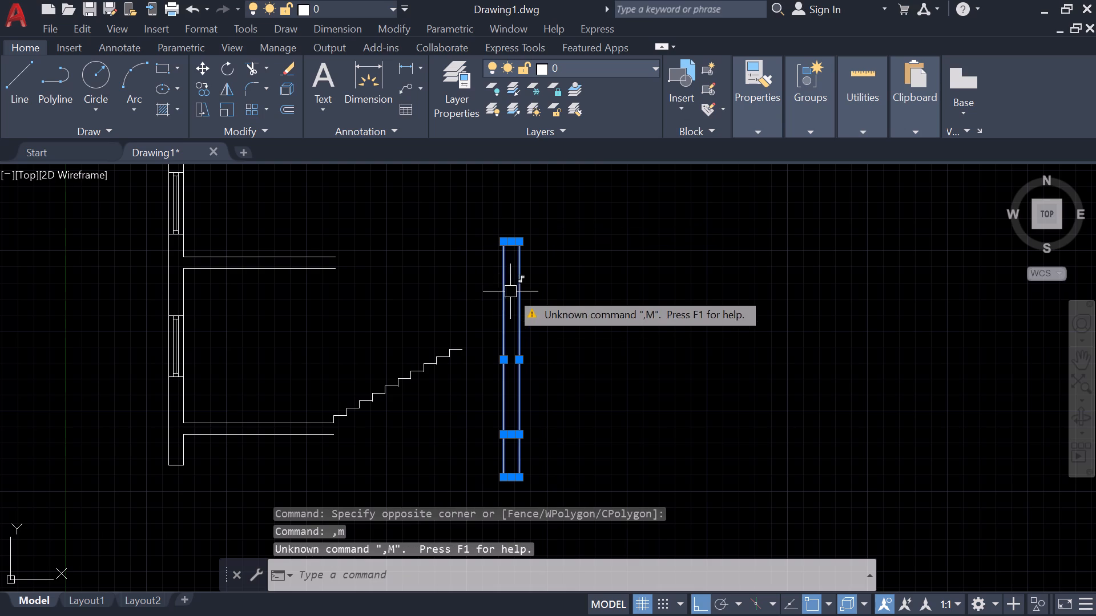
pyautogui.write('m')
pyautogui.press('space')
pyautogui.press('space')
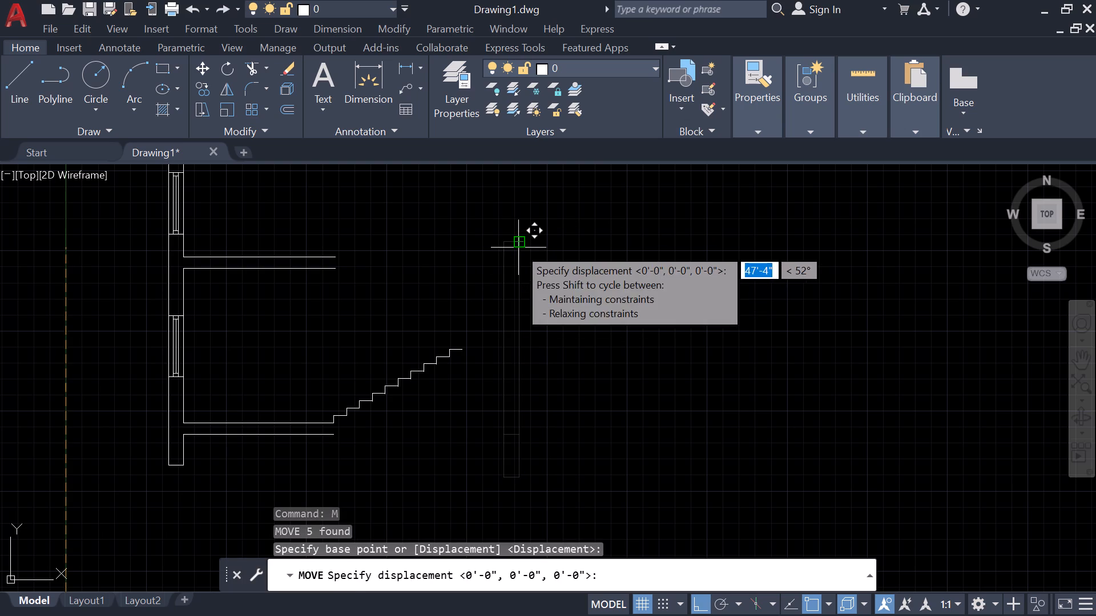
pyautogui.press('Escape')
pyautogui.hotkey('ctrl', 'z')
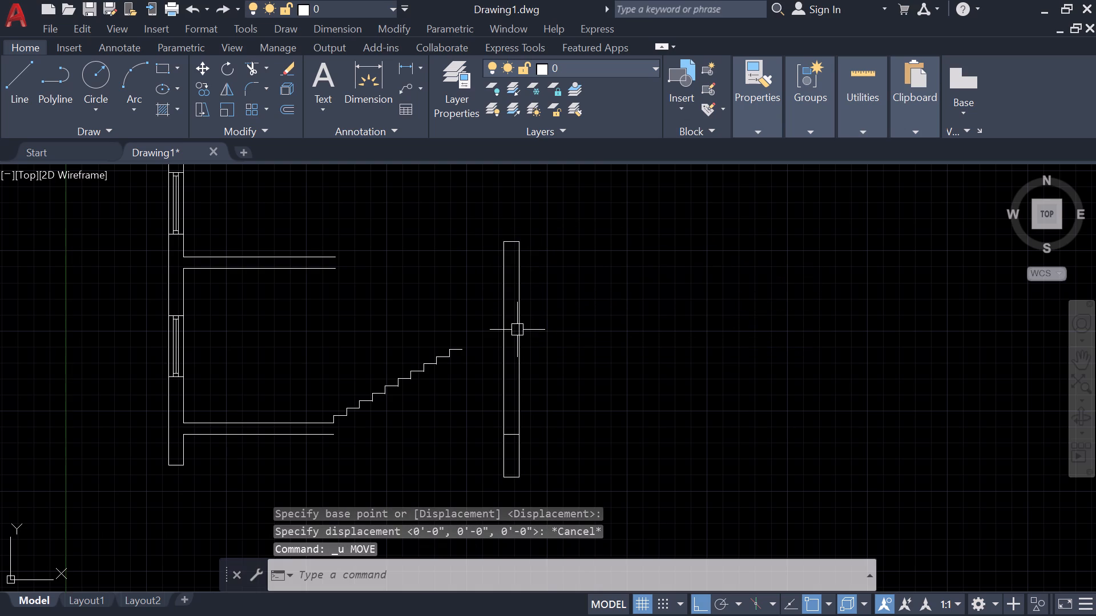
# Move the 1' wide wall strip downward, from the midpoint of its inner crossline to its original lower-left corner.
pyautogui.click(578, 489)
pyautogui.click(470, 225)
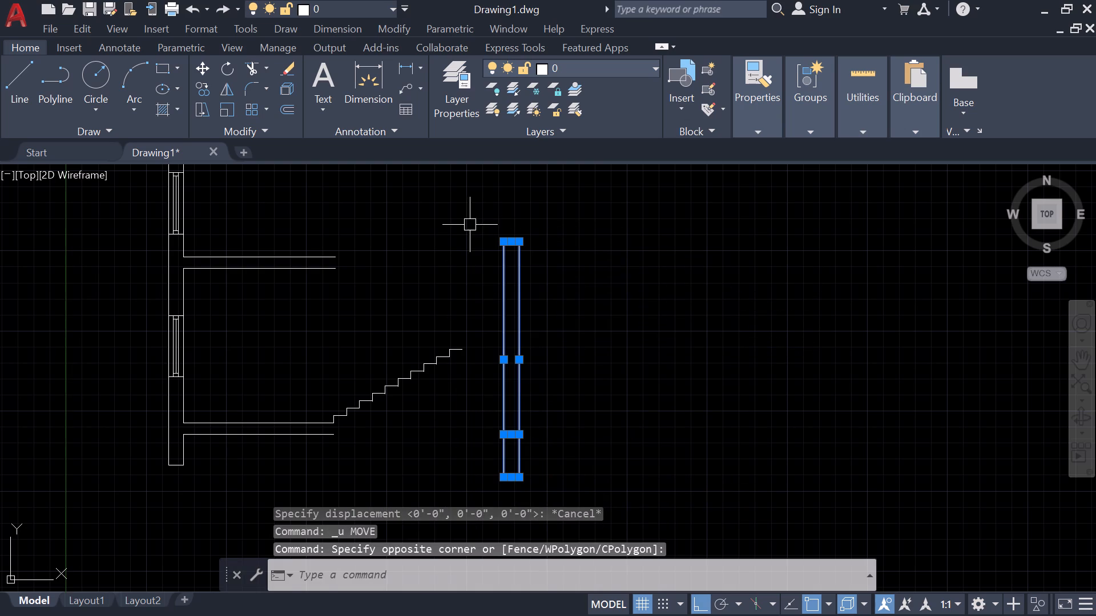
pyautogui.press('m')
pyautogui.press('space')
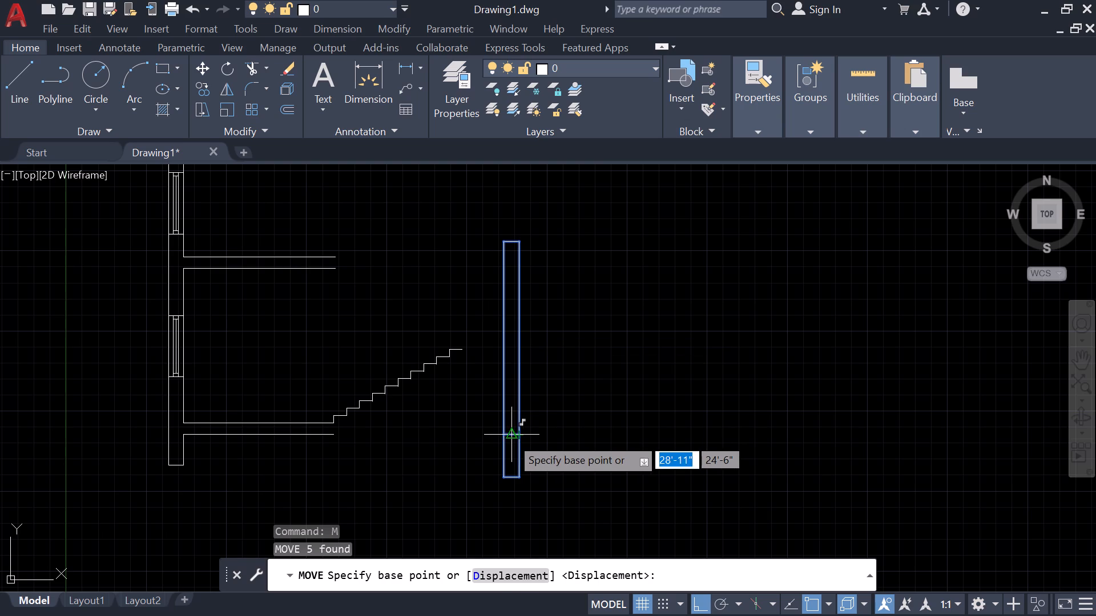
pyautogui.click(510, 437)
pyautogui.click(499, 470)
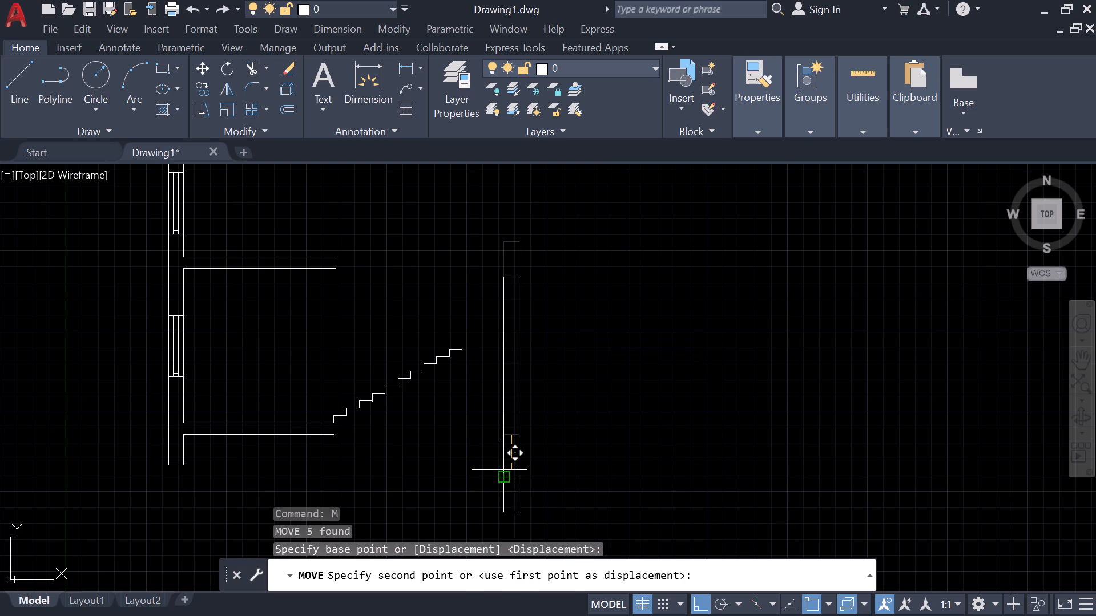
pyautogui.press('Escape')
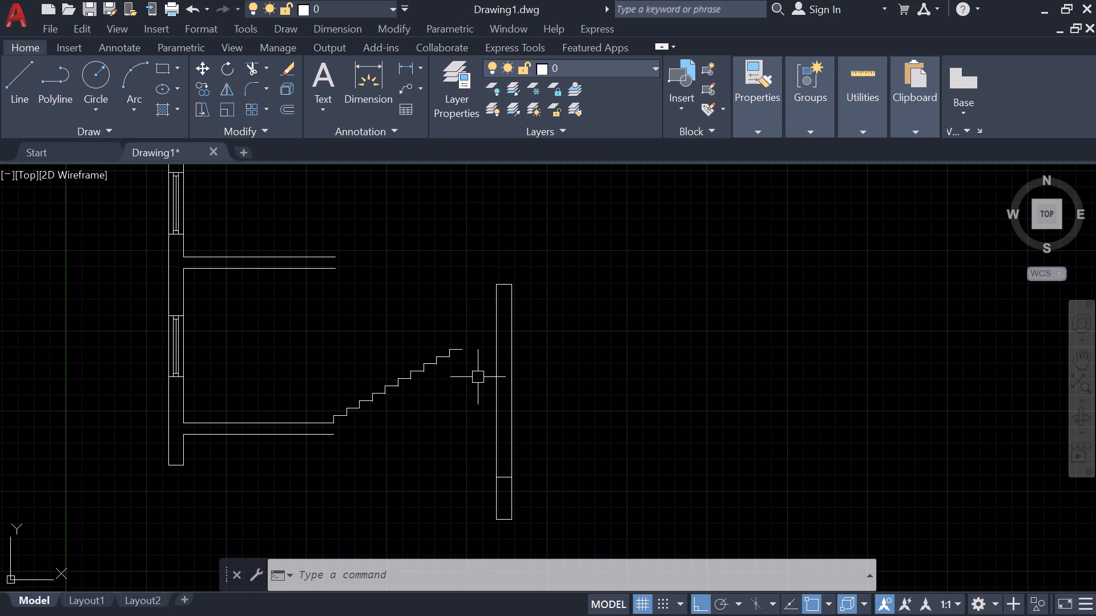
# Draw a horizontal line from the wall strip's lower-left corner leftward past the foot of the stairs.
pyautogui.press('l')
pyautogui.press('space')
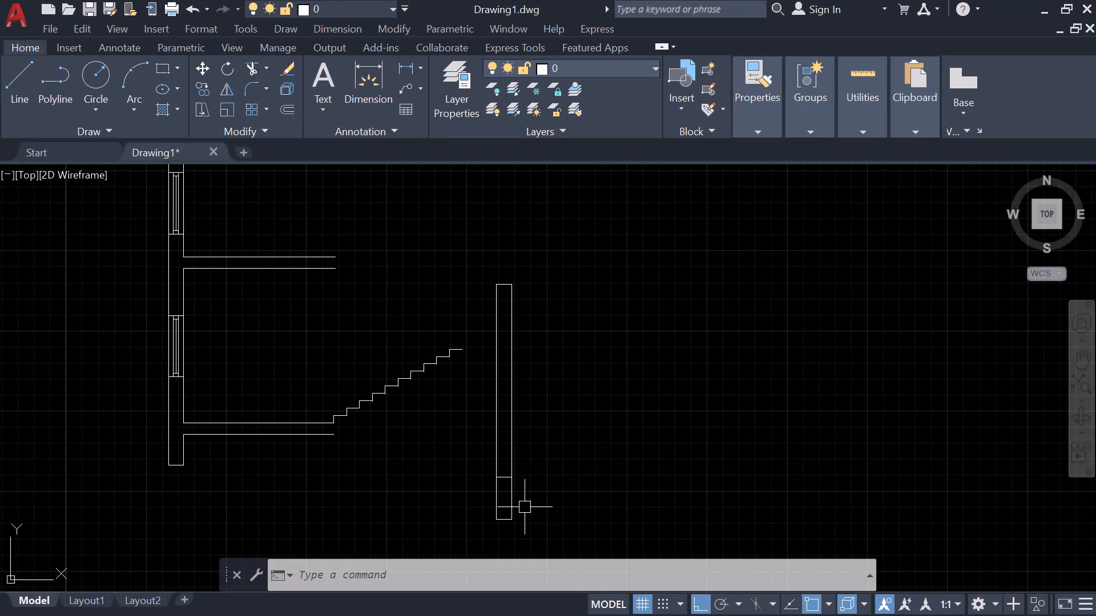
pyautogui.click(493, 521)
pyautogui.click(269, 511)
pyautogui.press('Escape')
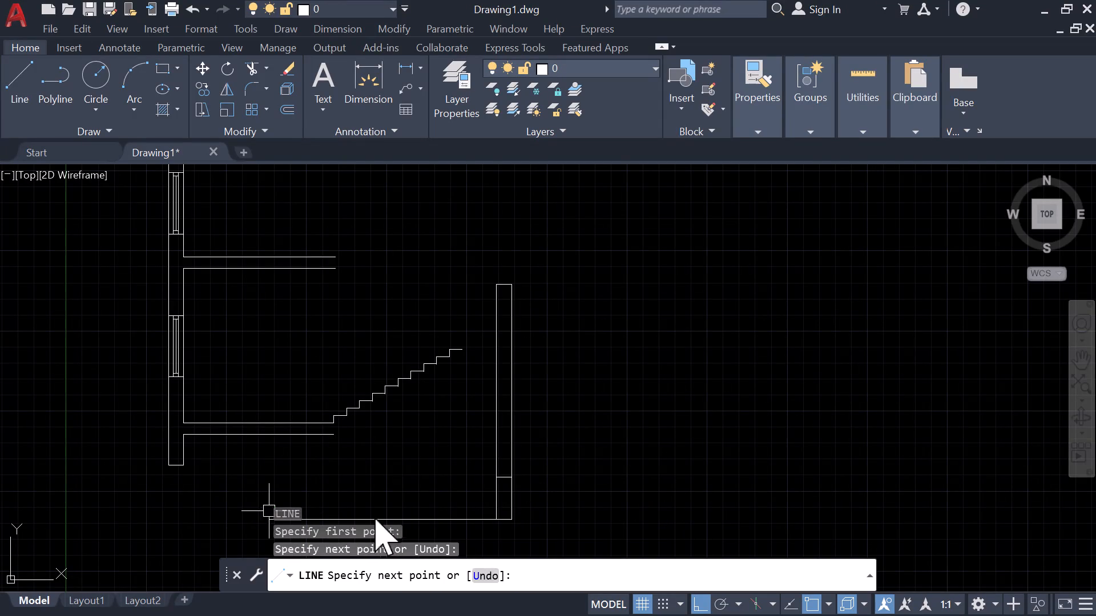
# Offset the new horizontal base line 10' upward so the copy crosses the staircase.
pyautogui.press('o')
pyautogui.press('space')
pyautogui.press('space')
pyautogui.click(466, 517)
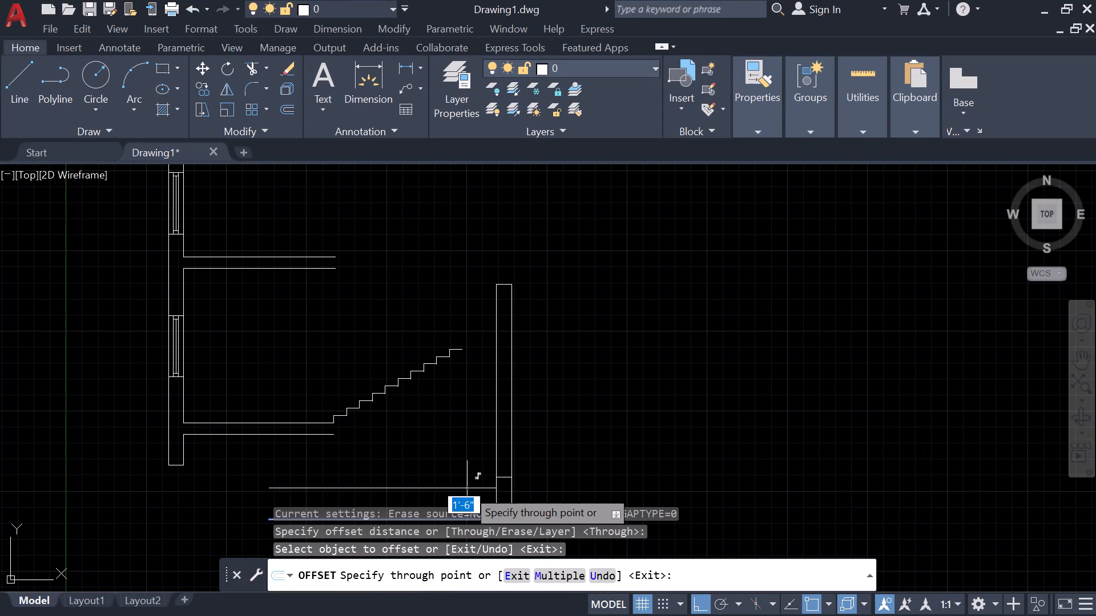
pyautogui.press('1')
pyautogui.write("0'")
pyautogui.press('Return')
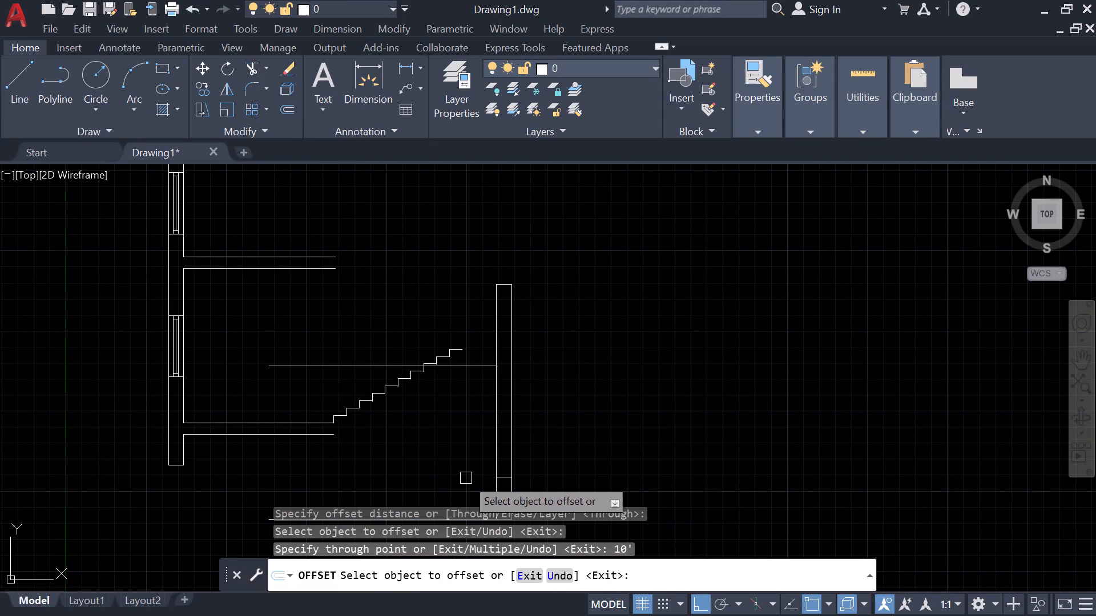
pyautogui.press('Escape')
# Erase the original horizontal base line at the bottom of the wall strip.
pyautogui.scroll(-1, 466, 478)
pyautogui.moveTo(464, 471); pyautogui.dragTo(489, 364, button='middle')
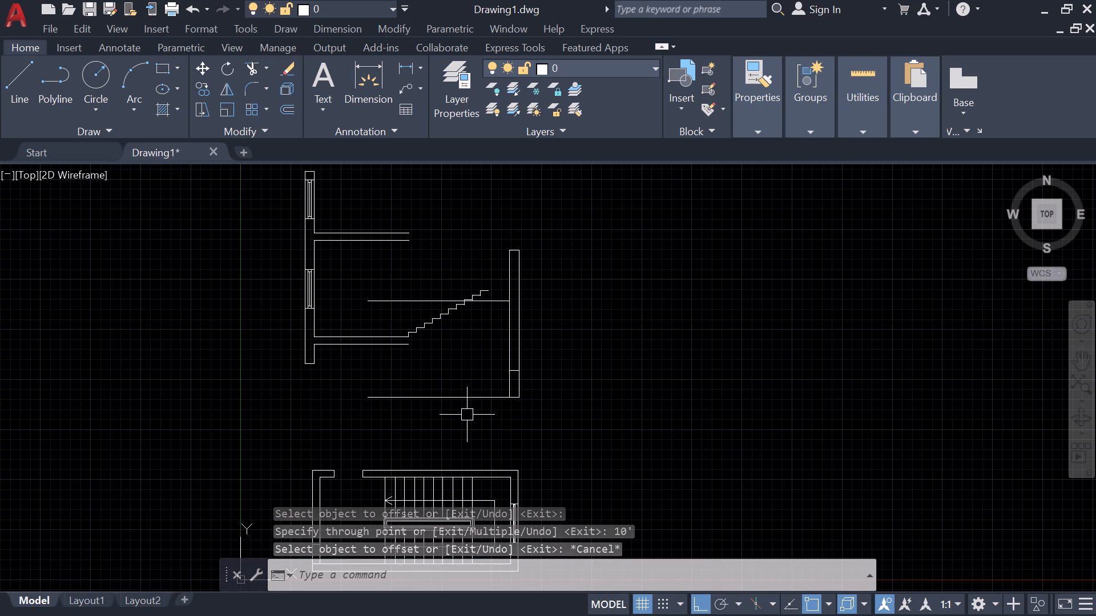
pyautogui.click(477, 424)
pyautogui.click(442, 334)
pyautogui.write('e')
pyautogui.press('space')
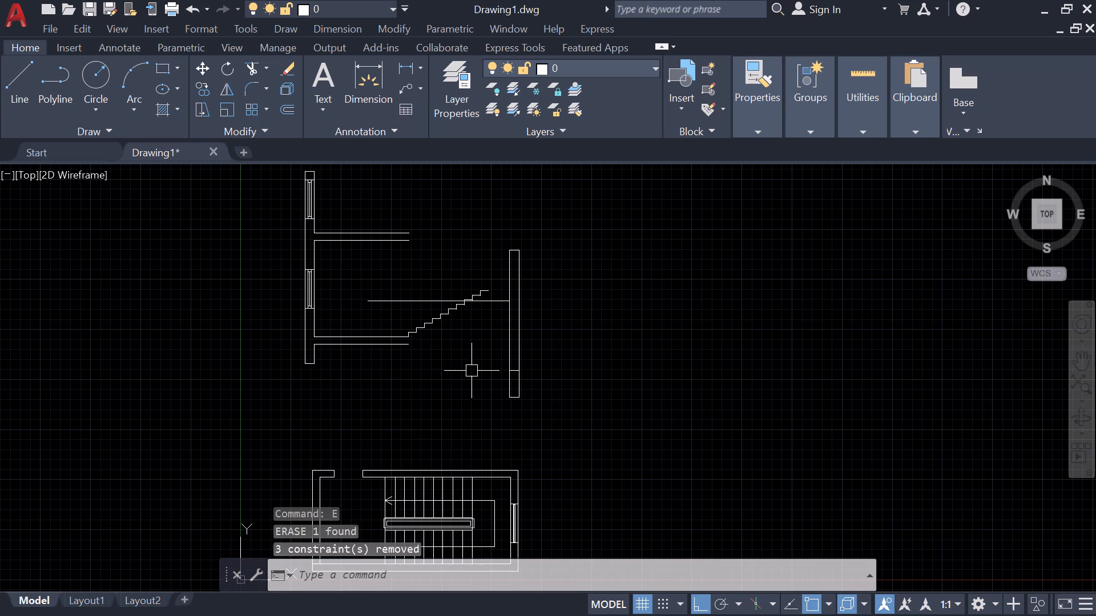
# Offset the horizontal line crossing the stairs 1' upward to form the landing slab thickness.
pyautogui.moveTo(481, 333); pyautogui.dragTo(462, 395, button='middle')
pyautogui.scroll(2, 462, 395)
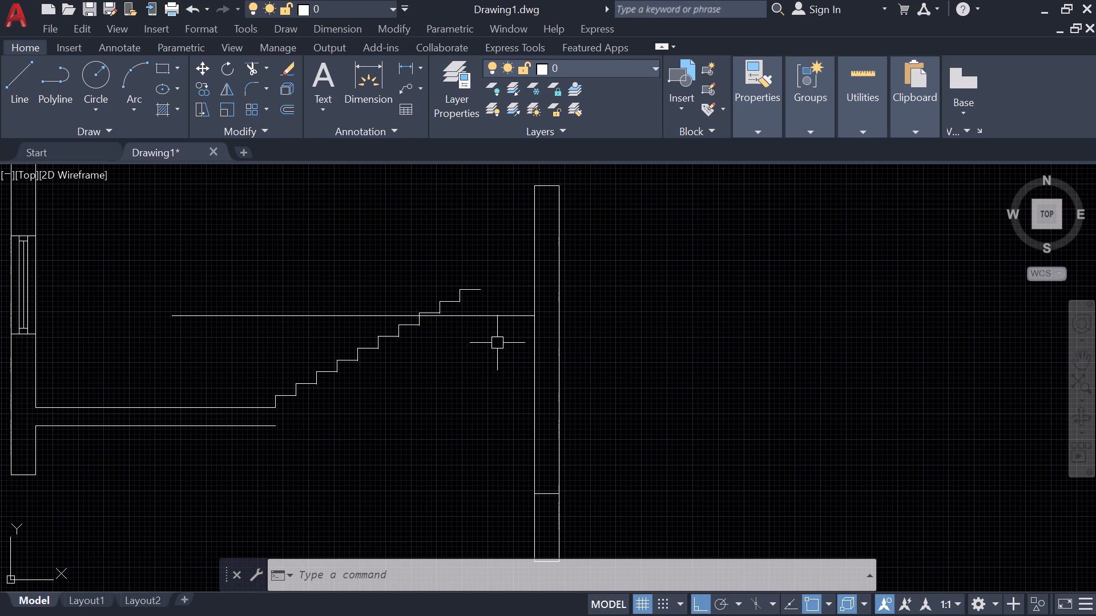
pyautogui.scroll(-1, 497, 343)
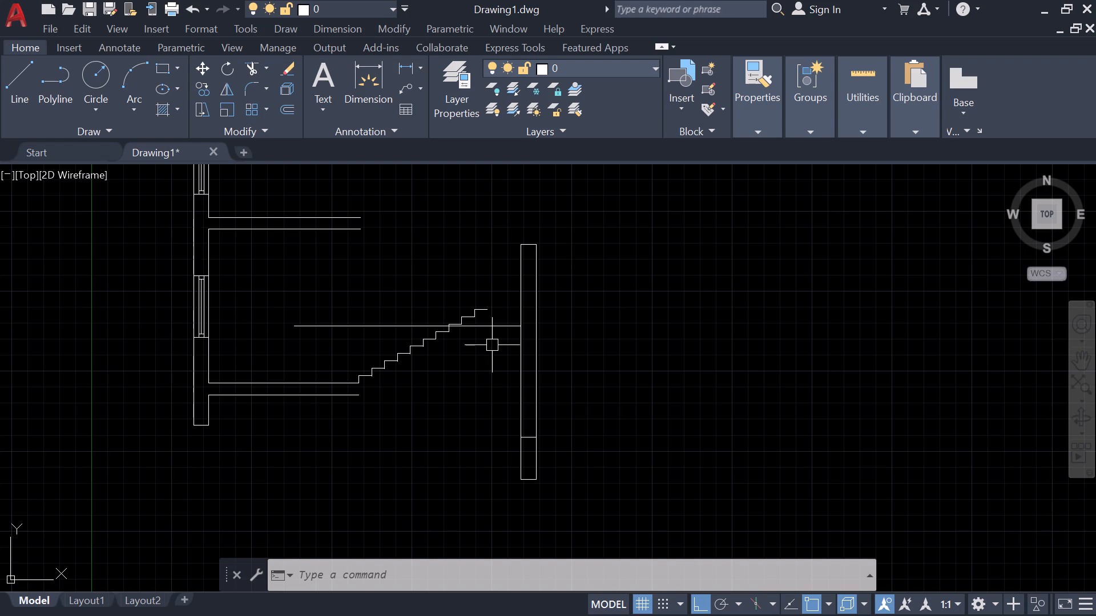
pyautogui.scroll(2, 477, 322)
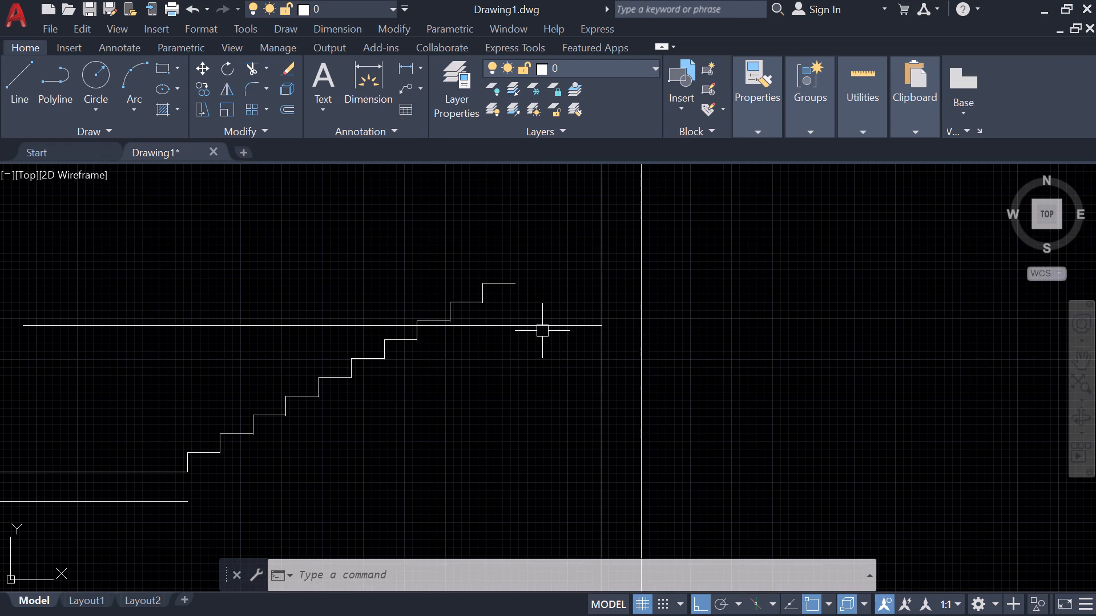
pyautogui.write('o')
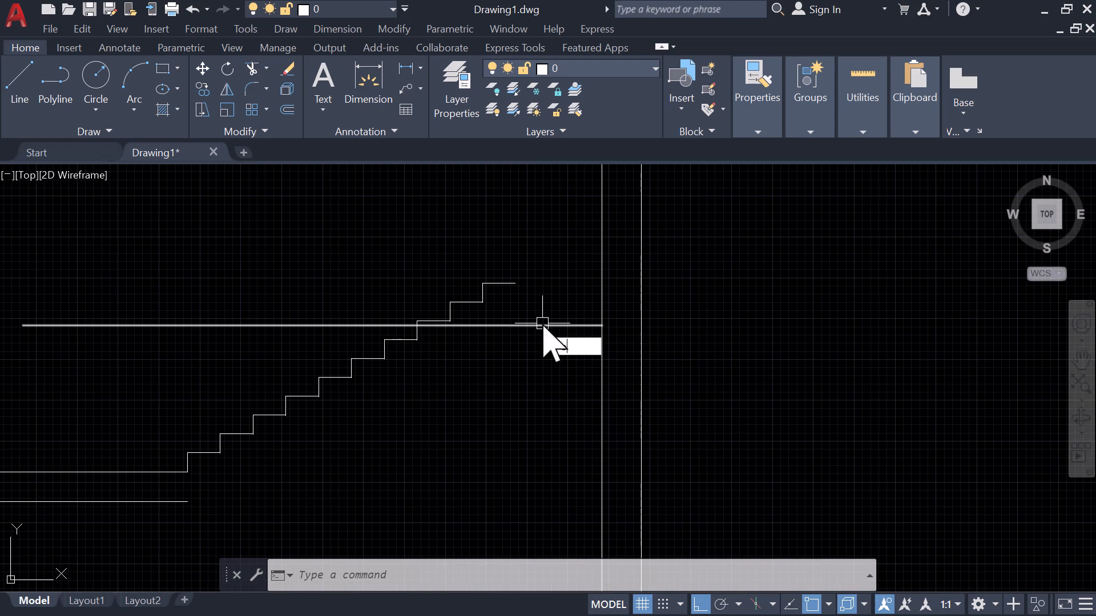
pyautogui.press('space')
pyautogui.press('space')
pyautogui.click(542, 330)
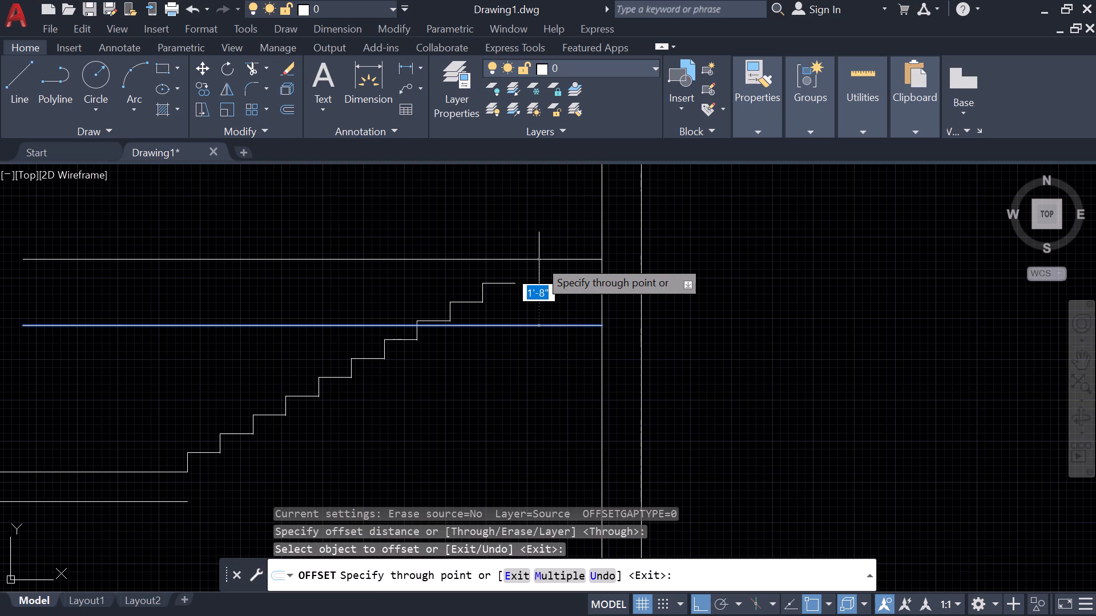
pyautogui.write("1'")
pyautogui.press('Return')
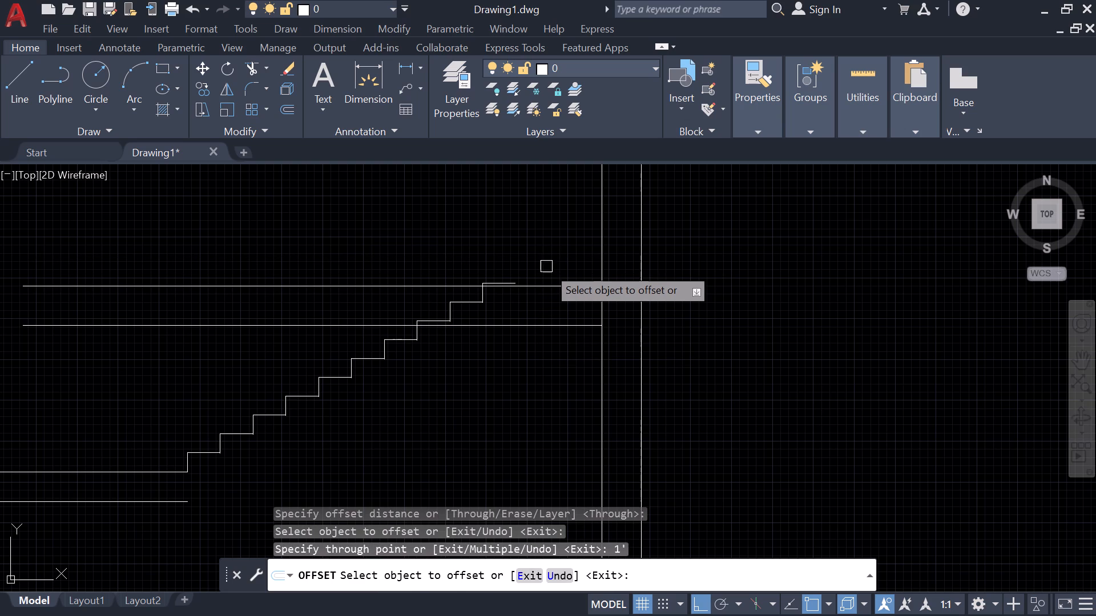
pyautogui.scroll(-1, 555, 359)
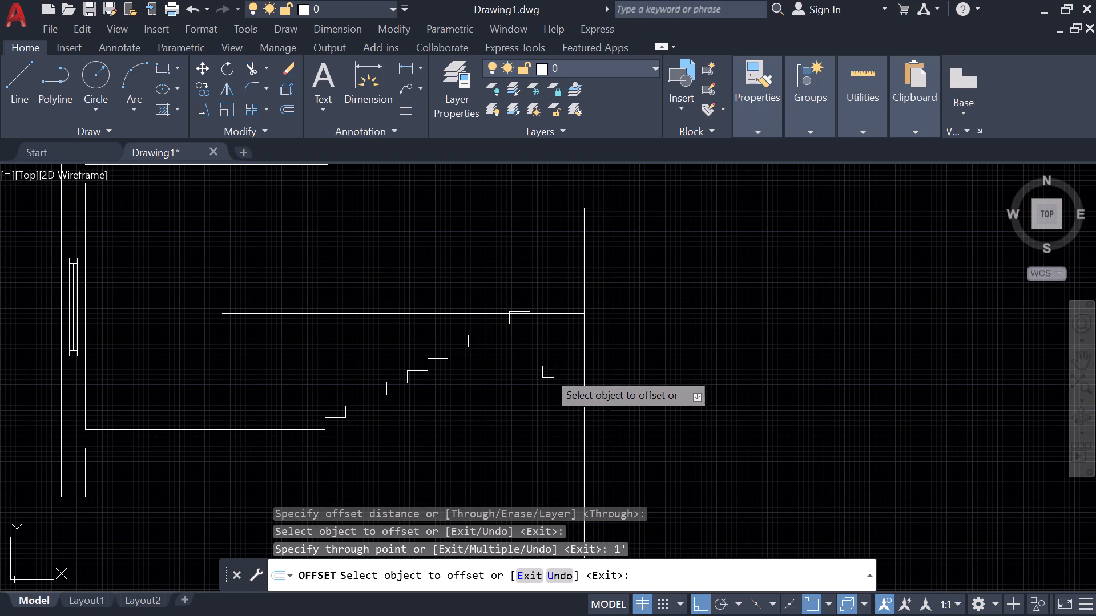
pyautogui.press('Escape')
# Trim away the parts of both landing lines extending left of the stair profile.
pyautogui.write('tr')
pyautogui.press('space')
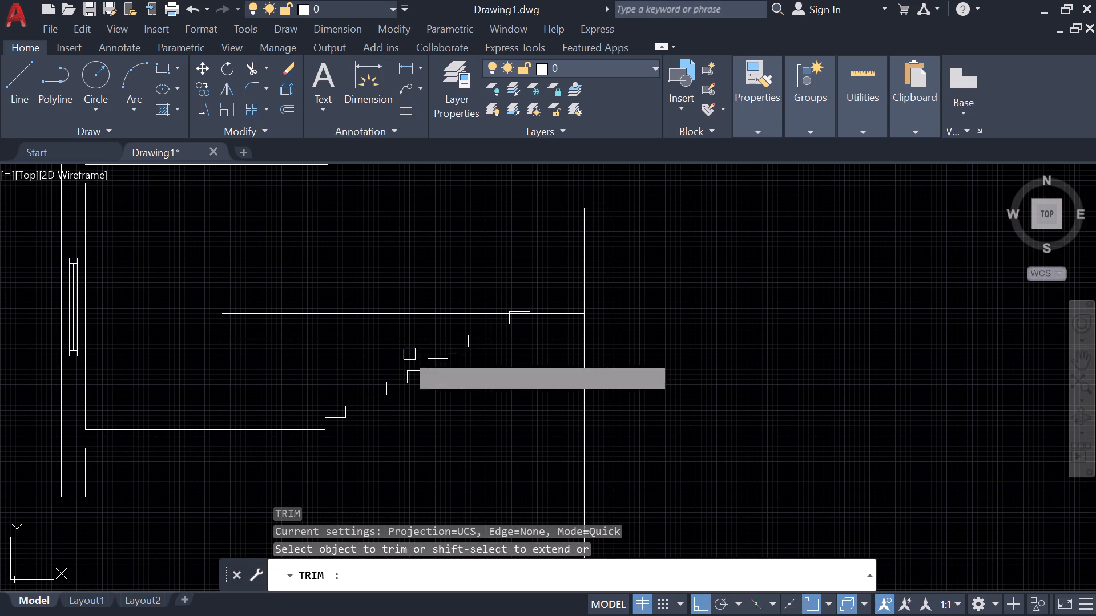
pyautogui.moveTo(385, 285); pyautogui.dragTo(327, 360)
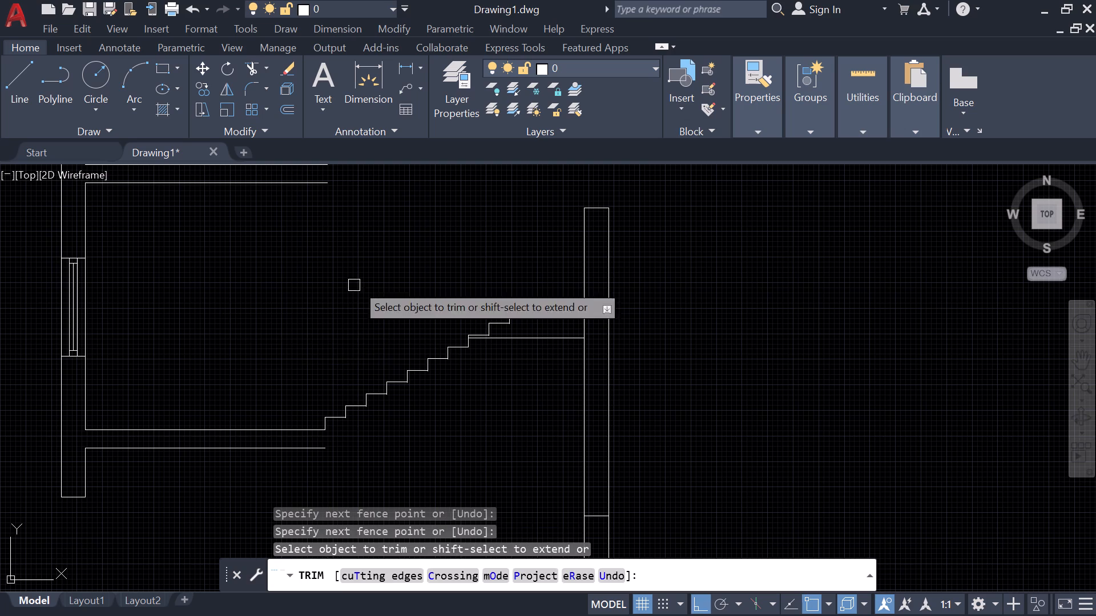
pyautogui.press('Escape')
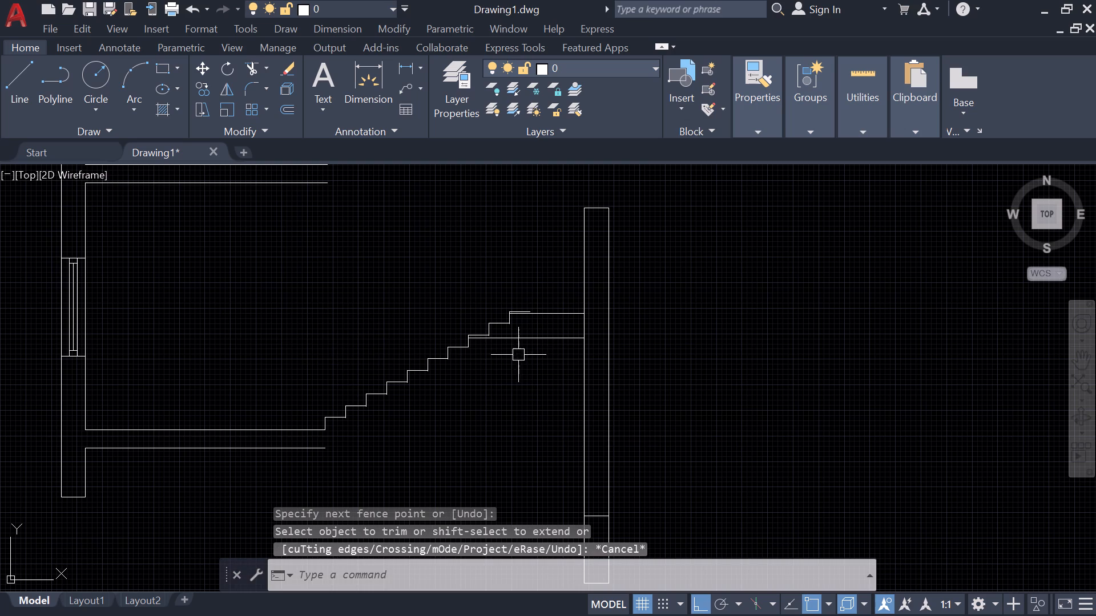
# With ortho off, draw a sloped line about 8'-5" long from the lower branch wall's bottom-line end to the landing's underside.
pyautogui.press('l')
pyautogui.press('space')
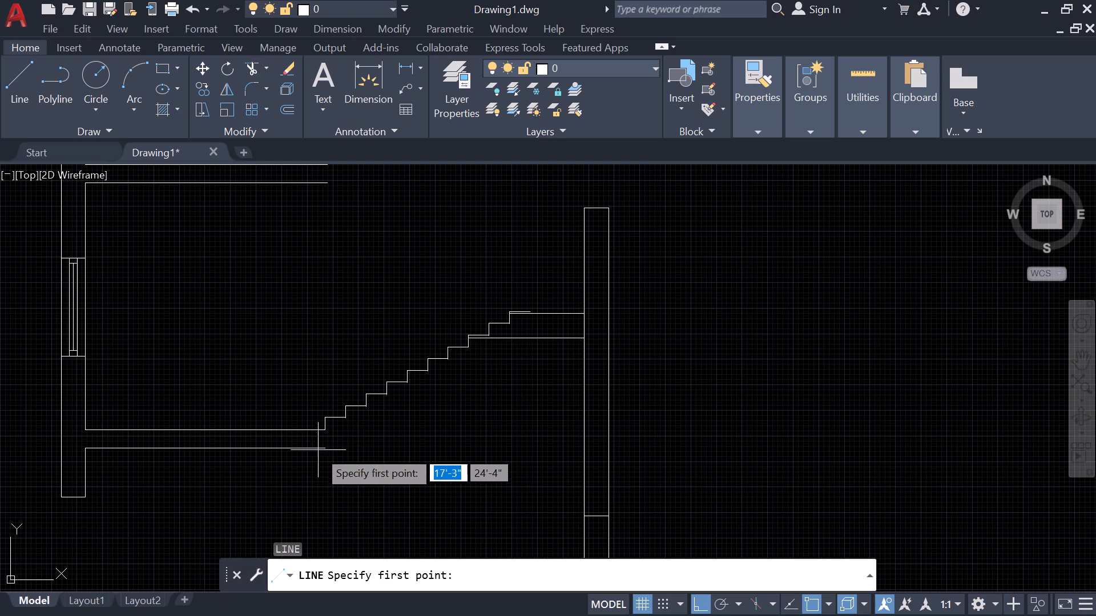
pyautogui.click(321, 448)
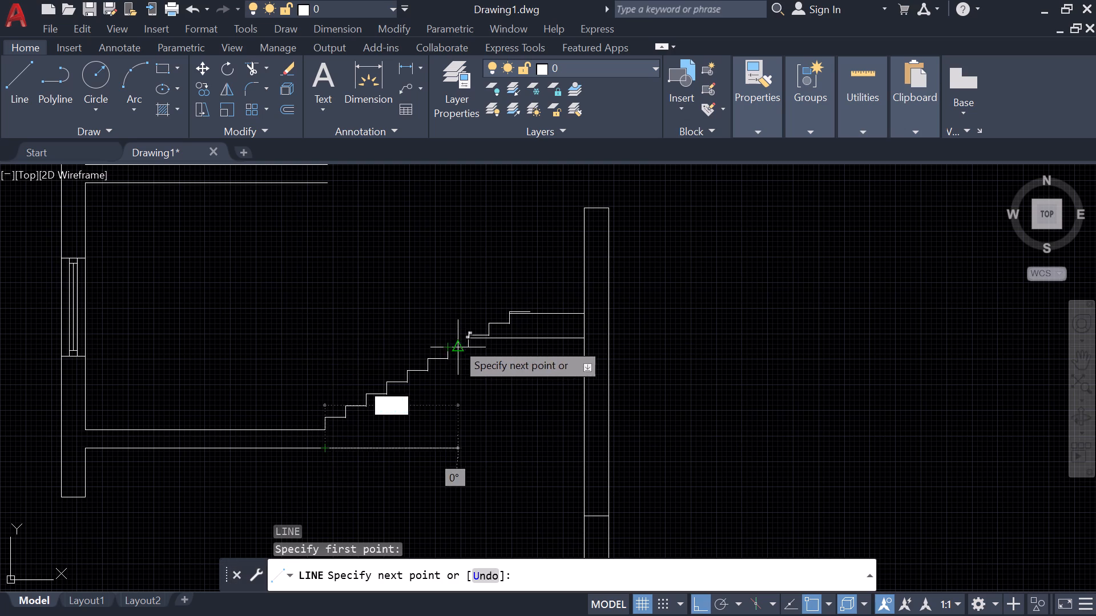
pyautogui.hotkey('shift', 'F8')
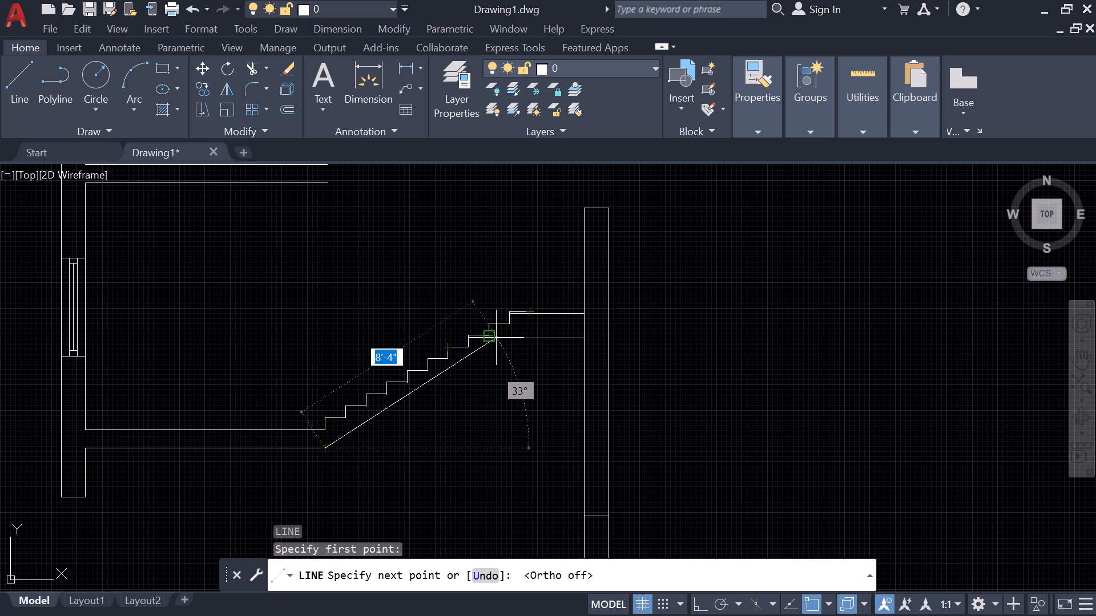
pyautogui.scroll(3, 490, 338)
pyautogui.scroll(-1, 509, 337)
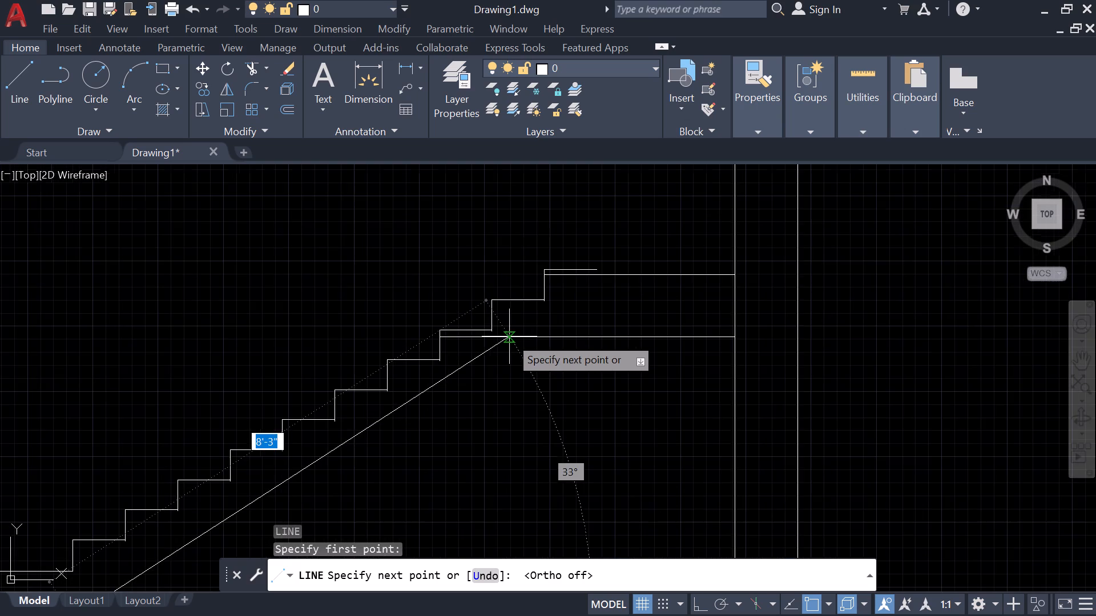
pyautogui.scroll(-1, 509, 337)
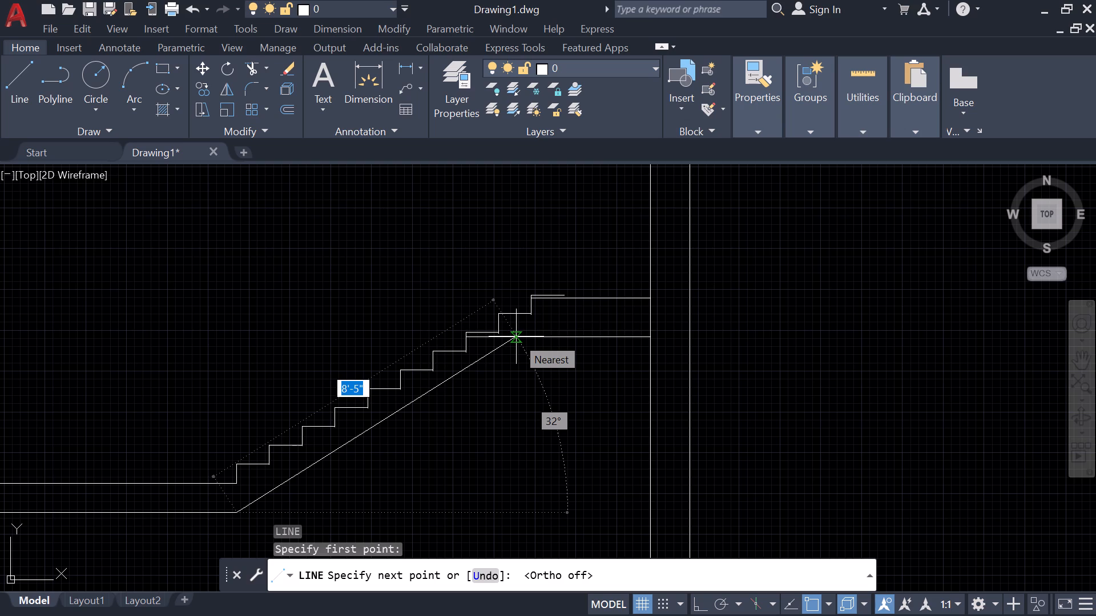
pyautogui.click(516, 337)
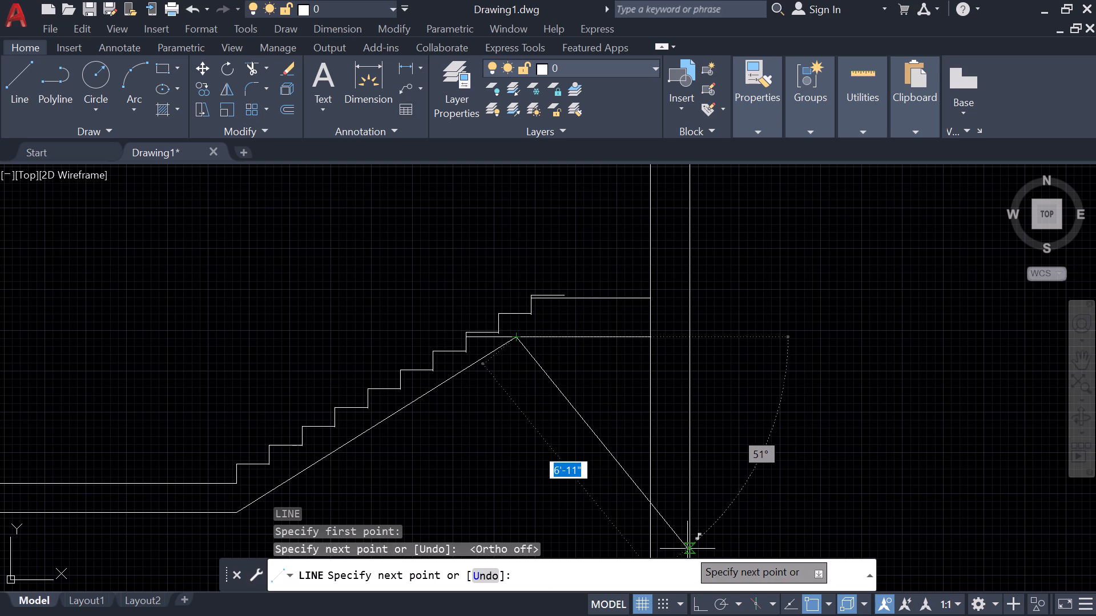
pyautogui.press('Escape')
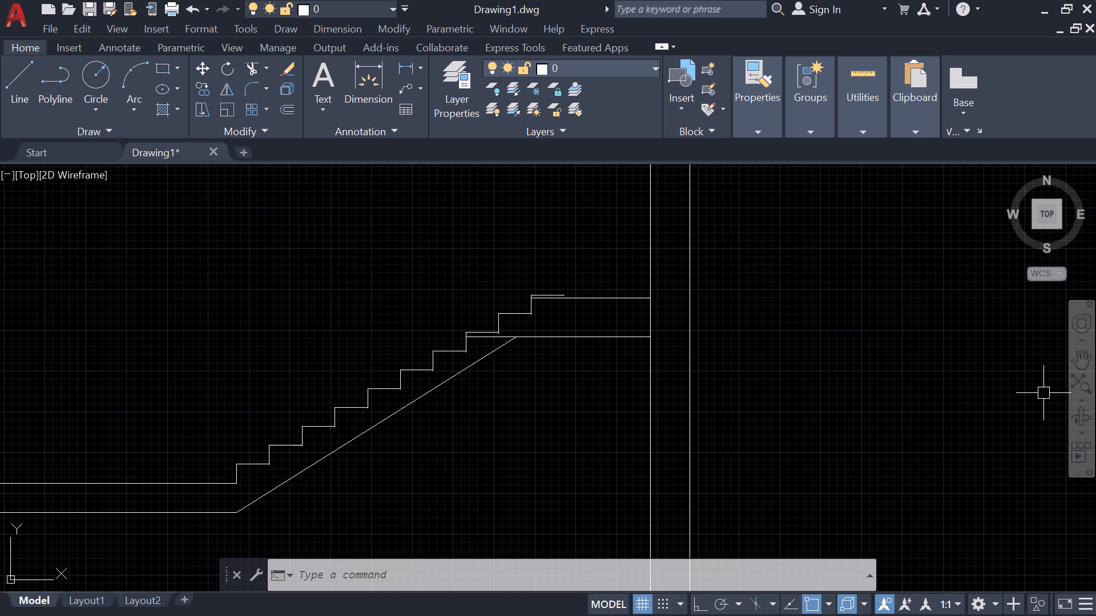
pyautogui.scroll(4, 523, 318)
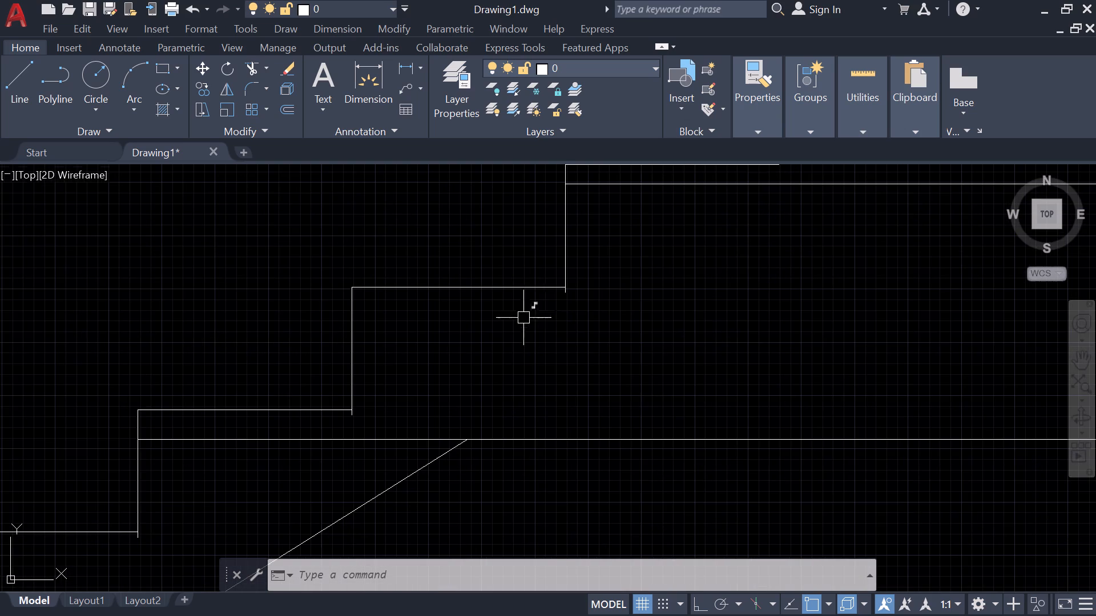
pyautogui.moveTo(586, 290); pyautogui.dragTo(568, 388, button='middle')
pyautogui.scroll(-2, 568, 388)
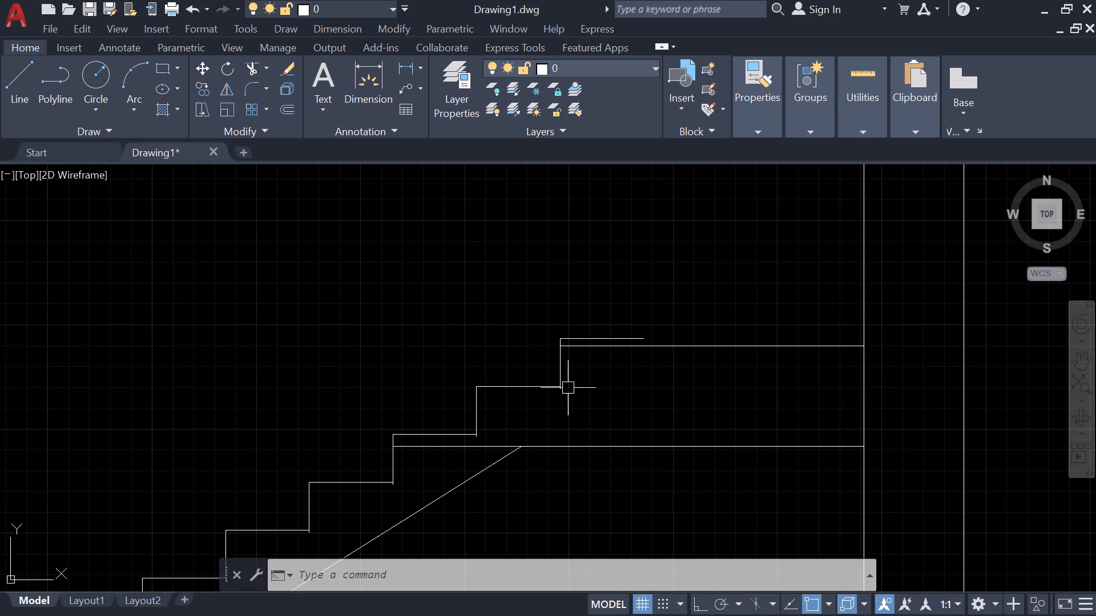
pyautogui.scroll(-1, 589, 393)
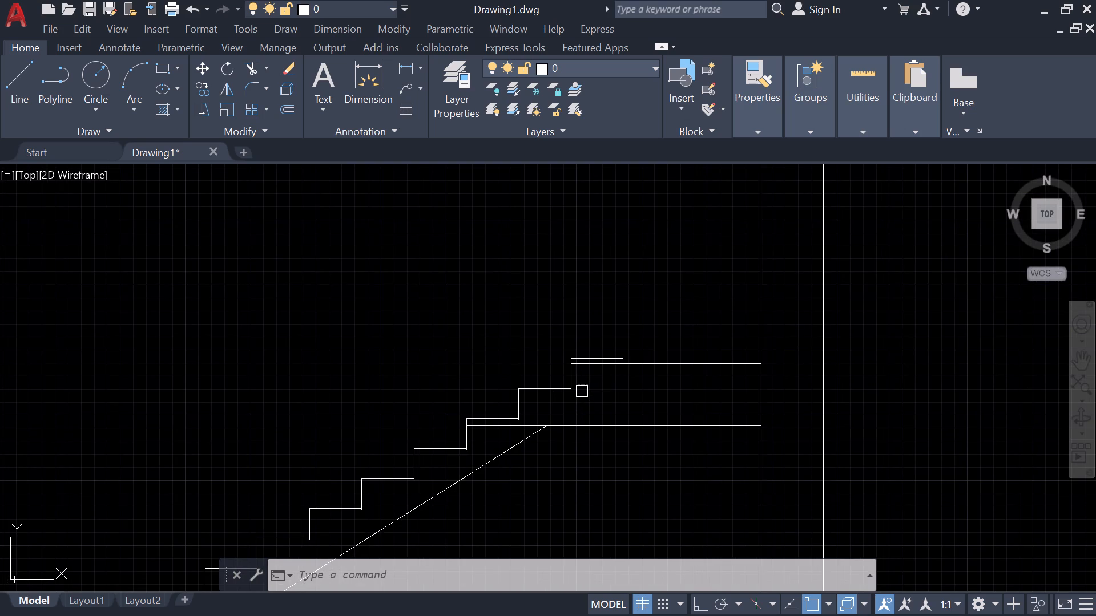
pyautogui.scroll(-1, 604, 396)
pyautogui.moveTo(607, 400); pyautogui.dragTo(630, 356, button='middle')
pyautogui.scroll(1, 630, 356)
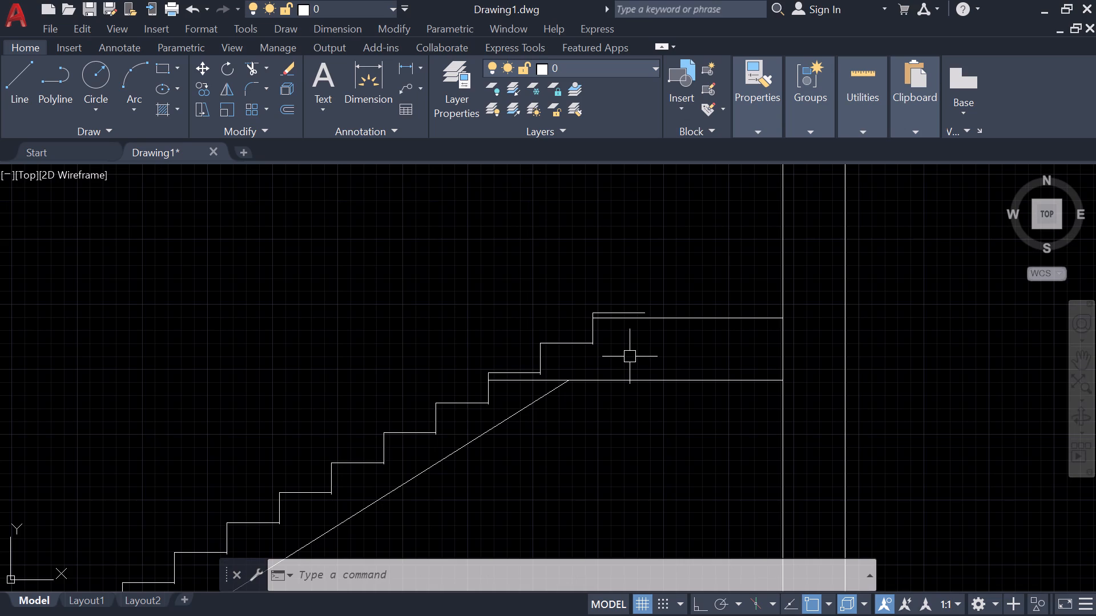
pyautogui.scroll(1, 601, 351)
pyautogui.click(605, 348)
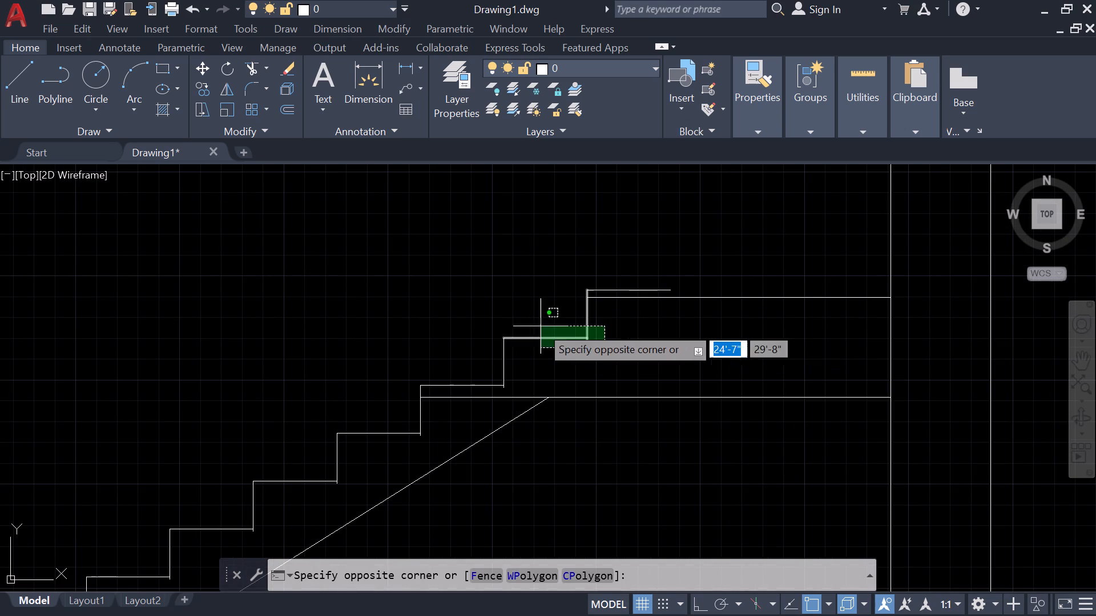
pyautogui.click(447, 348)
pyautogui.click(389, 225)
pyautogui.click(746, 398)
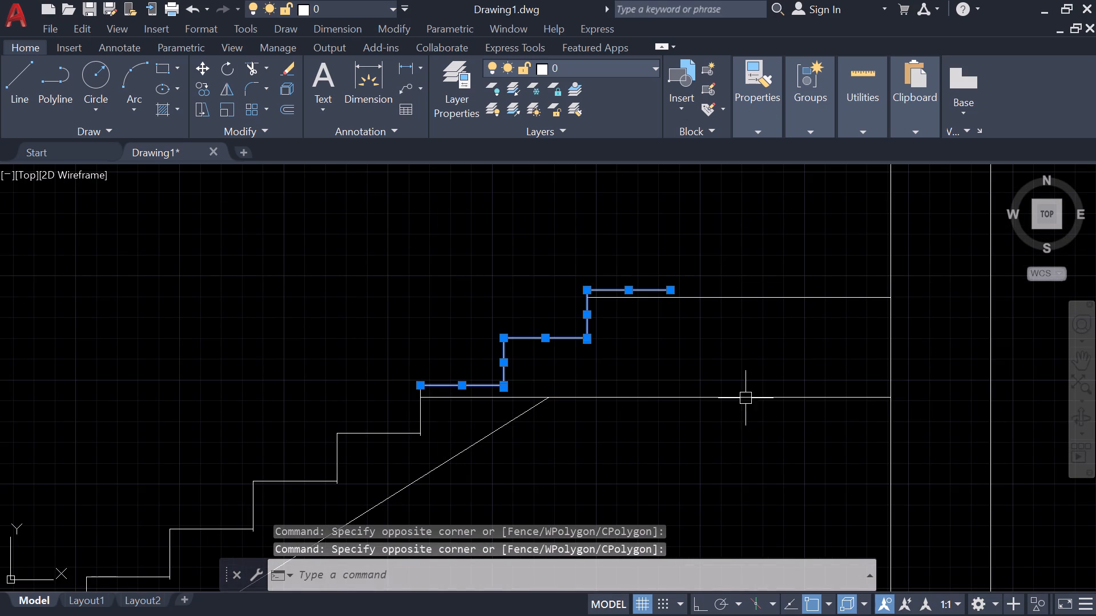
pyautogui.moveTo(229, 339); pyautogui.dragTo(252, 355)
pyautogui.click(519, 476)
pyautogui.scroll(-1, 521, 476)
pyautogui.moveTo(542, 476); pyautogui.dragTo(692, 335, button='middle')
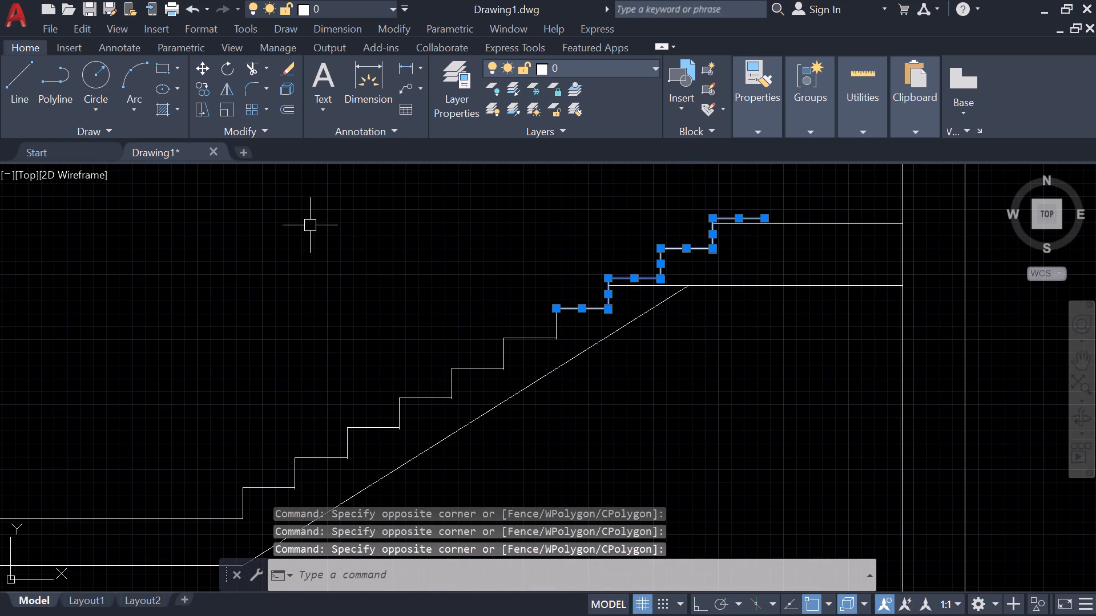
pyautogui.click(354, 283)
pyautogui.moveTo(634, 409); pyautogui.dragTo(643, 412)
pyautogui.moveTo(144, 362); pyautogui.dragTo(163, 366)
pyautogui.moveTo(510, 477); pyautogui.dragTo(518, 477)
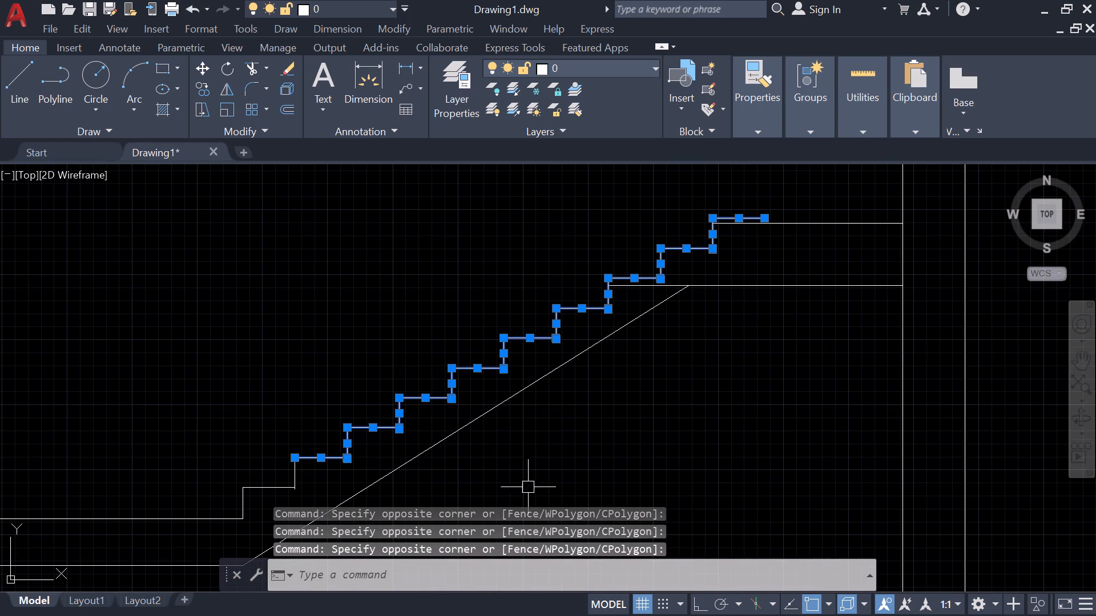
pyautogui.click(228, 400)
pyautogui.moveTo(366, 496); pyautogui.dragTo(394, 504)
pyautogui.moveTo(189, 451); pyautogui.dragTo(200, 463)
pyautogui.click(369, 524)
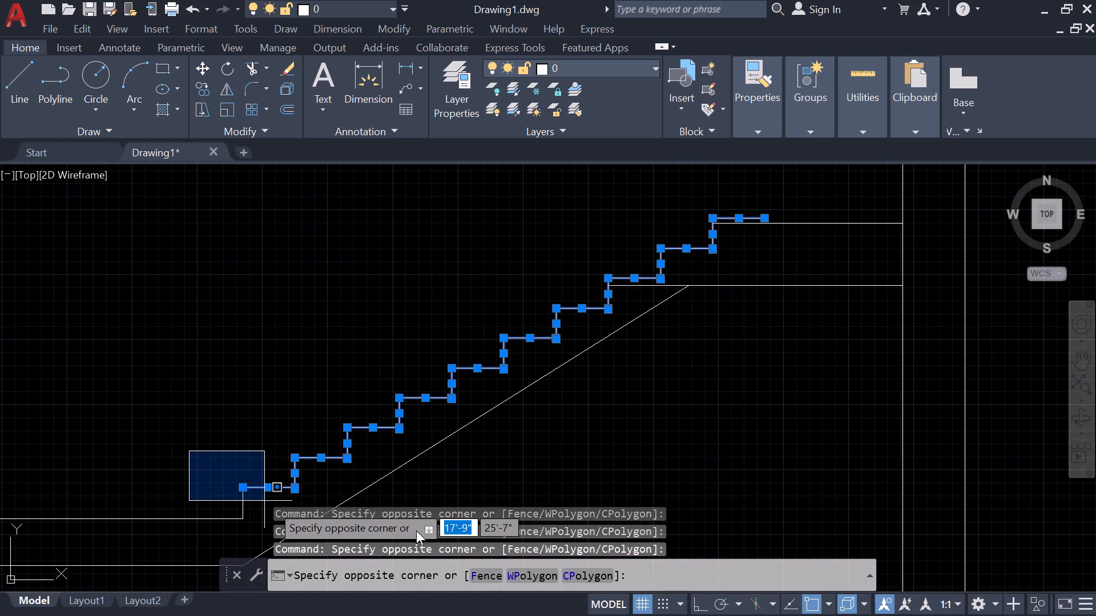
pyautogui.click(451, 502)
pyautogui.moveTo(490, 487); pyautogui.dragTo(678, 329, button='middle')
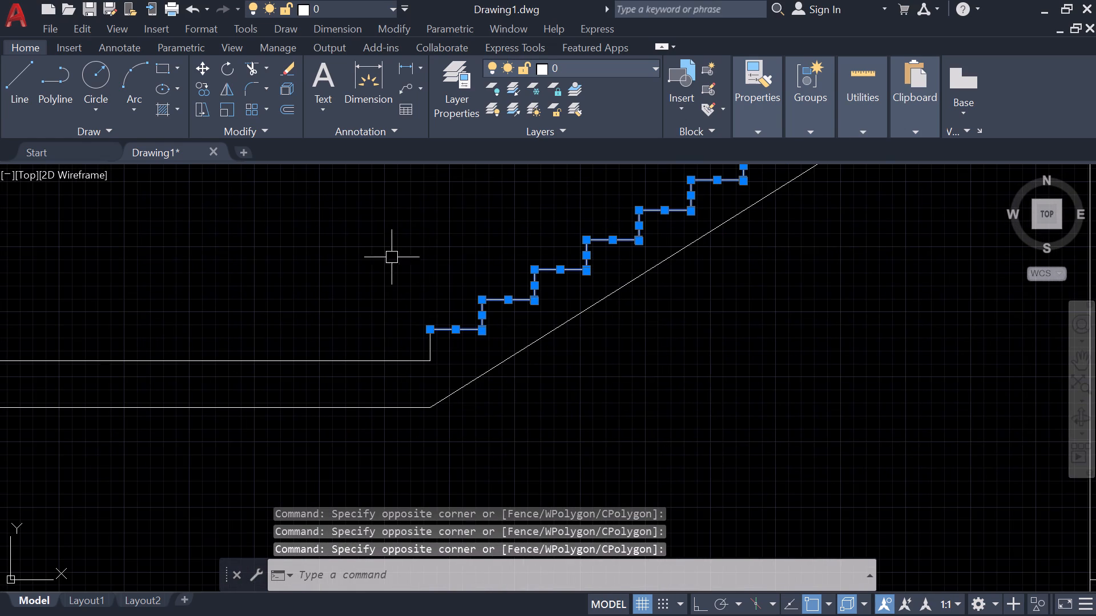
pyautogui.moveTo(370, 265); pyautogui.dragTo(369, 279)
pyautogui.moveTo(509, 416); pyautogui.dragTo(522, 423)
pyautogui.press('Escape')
# Erase the stair risers and treads above the first step, keeping the lowest riser and tread, the landing lines and the sloped soffit.
pyautogui.moveTo(456, 275); pyautogui.dragTo(473, 282)
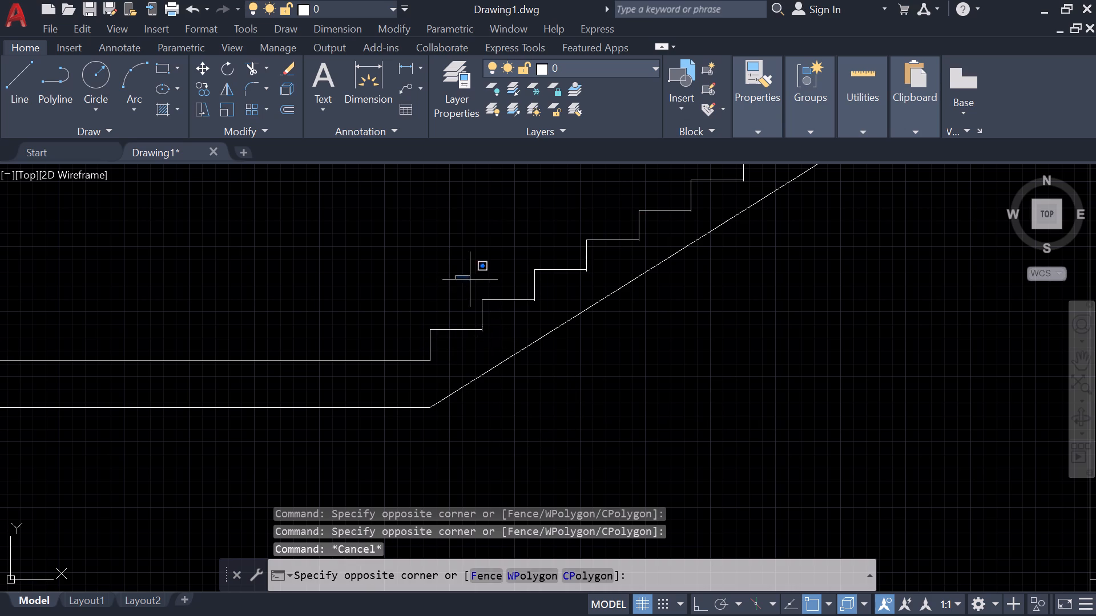
pyautogui.moveTo(473, 282); pyautogui.dragTo(484, 289)
pyautogui.click(597, 356)
pyautogui.moveTo(505, 257); pyautogui.dragTo(532, 257)
pyautogui.moveTo(680, 321); pyautogui.dragTo(688, 323)
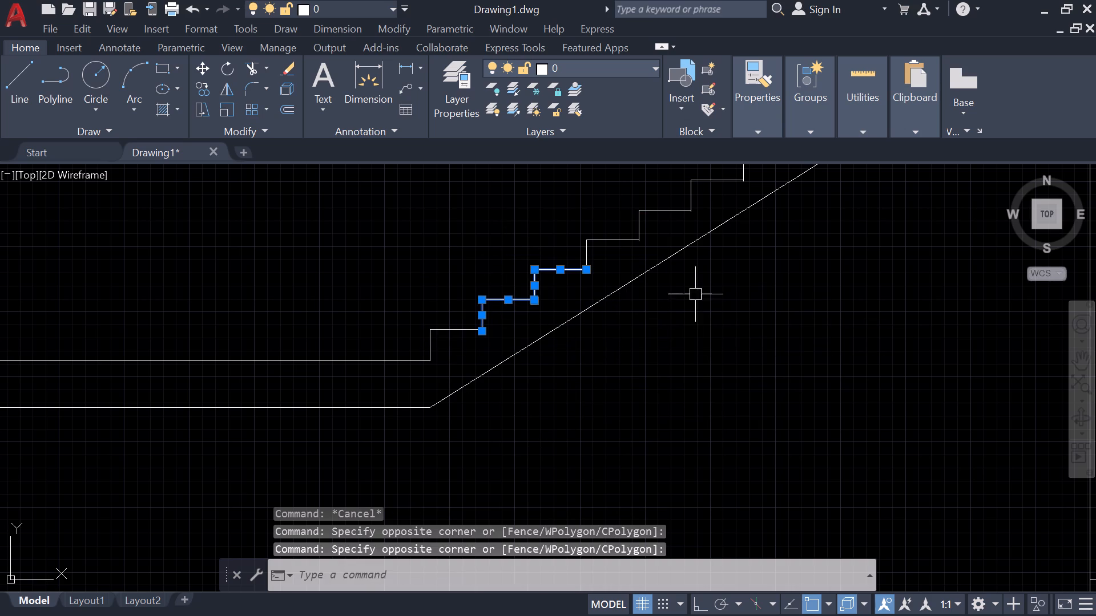
pyautogui.moveTo(695, 293); pyautogui.dragTo(460, 432, button='middle')
pyautogui.moveTo(372, 178); pyautogui.dragTo(382, 178)
pyautogui.moveTo(790, 315); pyautogui.dragTo(799, 319)
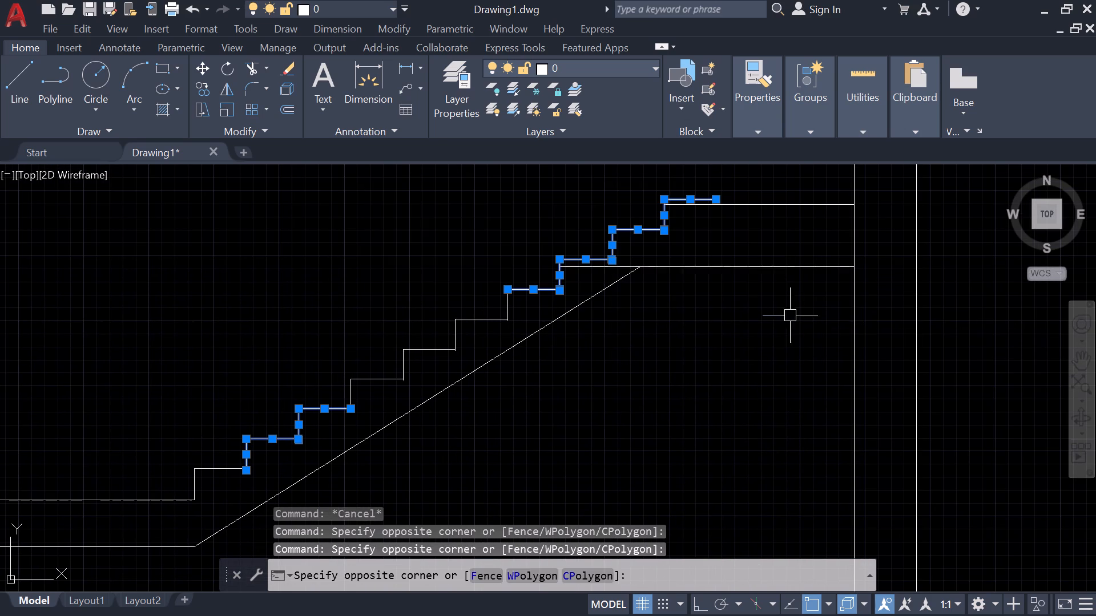
pyautogui.moveTo(799, 319); pyautogui.dragTo(802, 321)
pyautogui.moveTo(345, 298); pyautogui.dragTo(352, 299)
pyautogui.moveTo(562, 359); pyautogui.dragTo(598, 374)
pyautogui.moveTo(268, 343); pyautogui.dragTo(328, 360)
pyautogui.moveTo(465, 421); pyautogui.dragTo(497, 428)
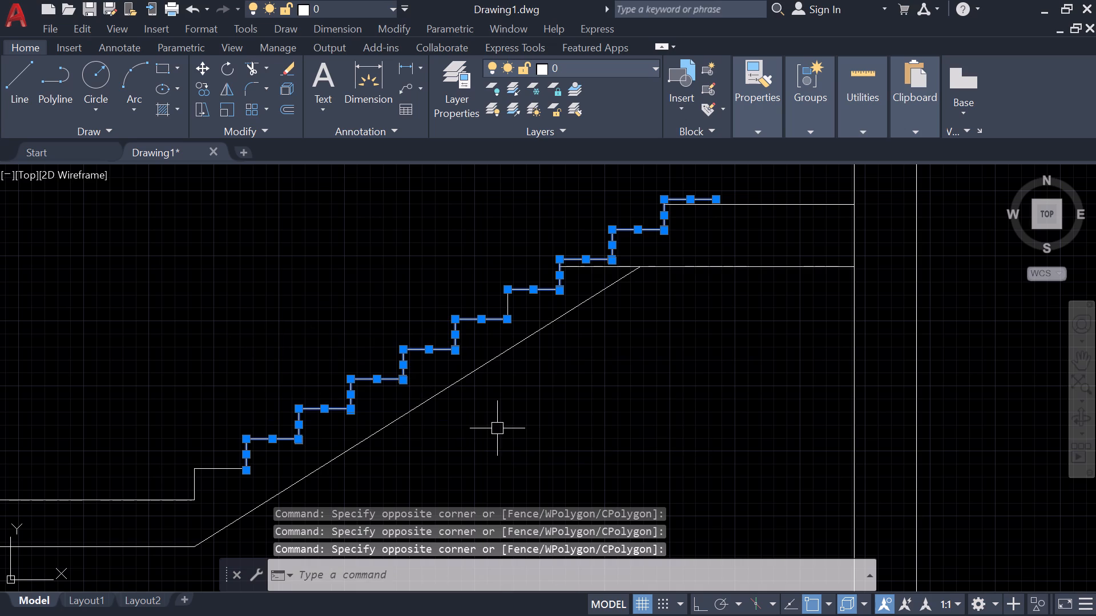
pyautogui.write('e')
pyautogui.press('space')
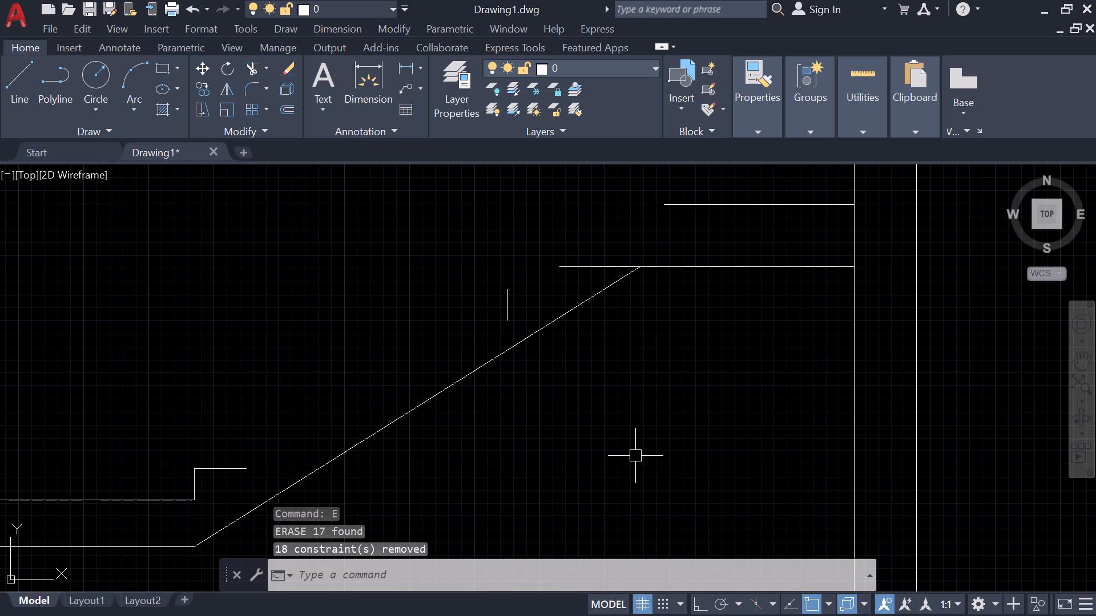
# Erase the leftover vertical riser line standing between the first step and the landing.
pyautogui.moveTo(495, 286); pyautogui.dragTo(501, 290)
pyautogui.click(525, 315)
pyautogui.press('e')
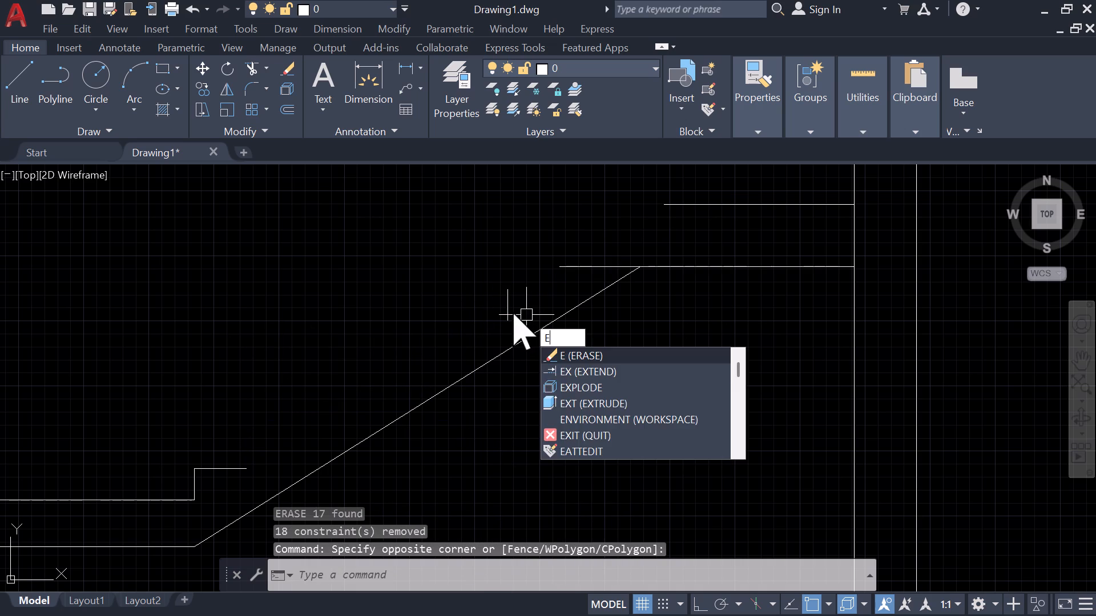
pyautogui.press('Escape')
pyautogui.moveTo(513, 311); pyautogui.dragTo(482, 301)
pyautogui.write('e')
pyautogui.press('space')
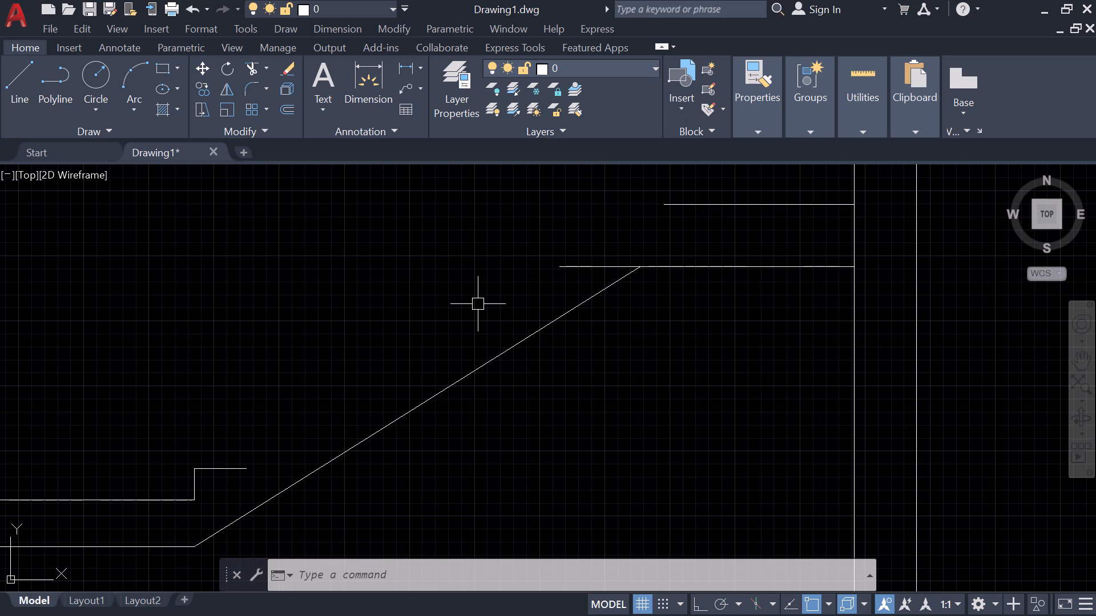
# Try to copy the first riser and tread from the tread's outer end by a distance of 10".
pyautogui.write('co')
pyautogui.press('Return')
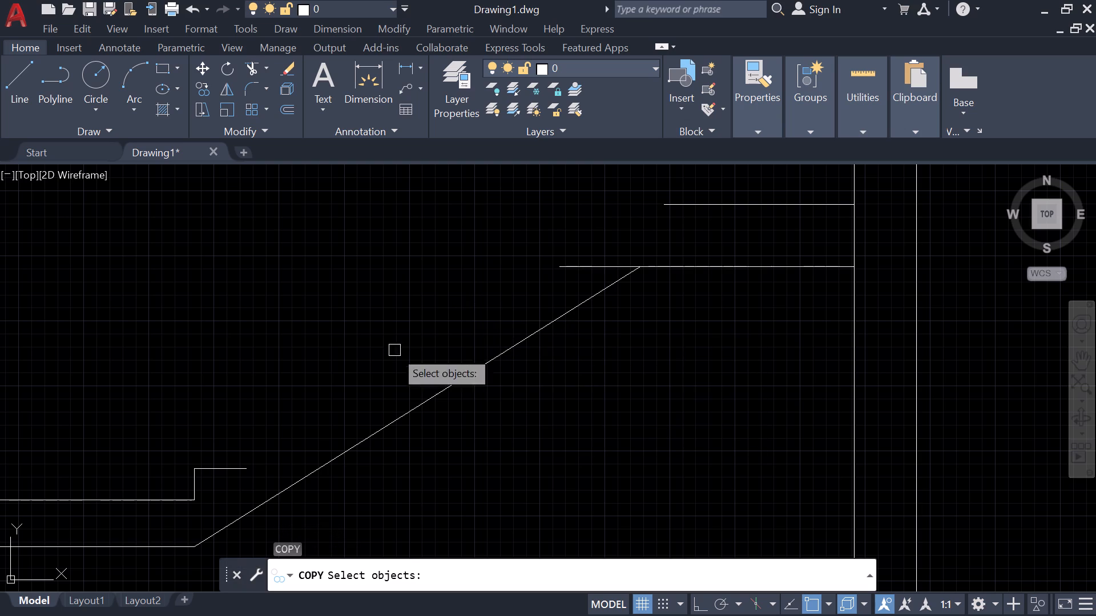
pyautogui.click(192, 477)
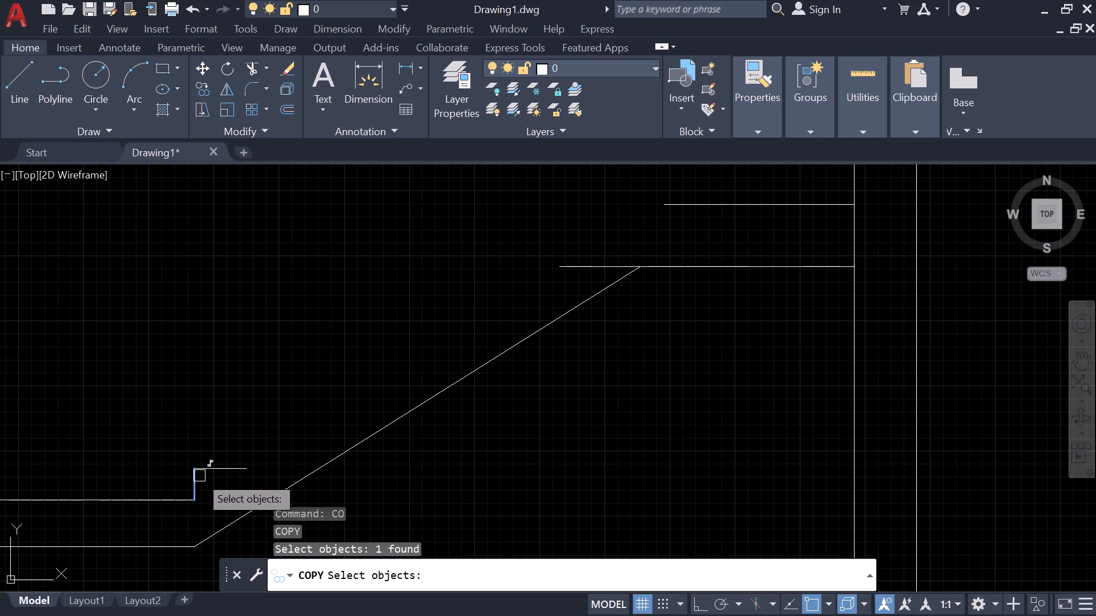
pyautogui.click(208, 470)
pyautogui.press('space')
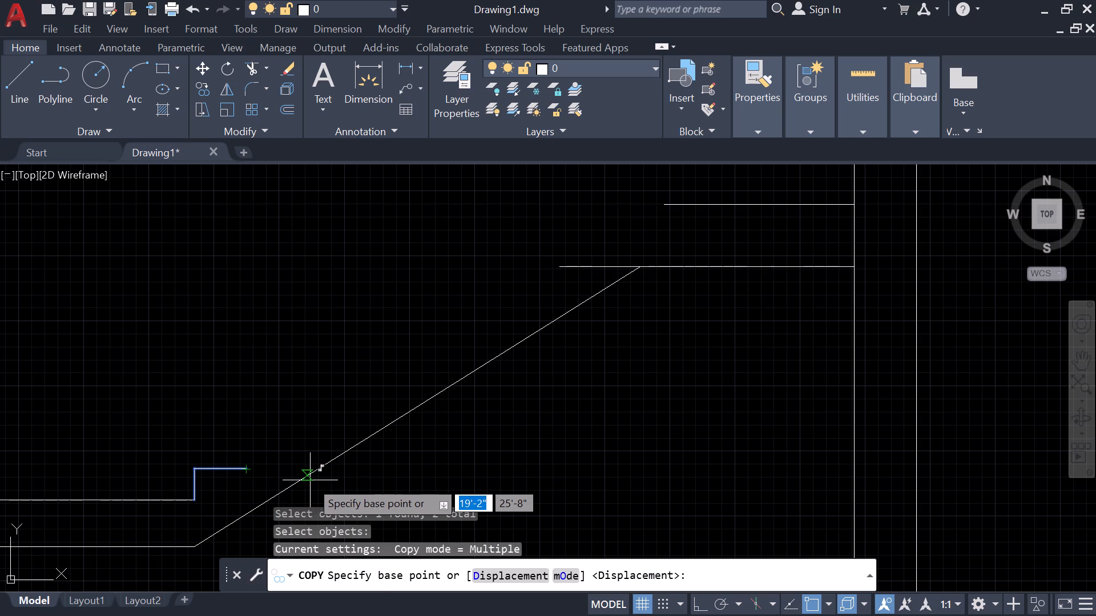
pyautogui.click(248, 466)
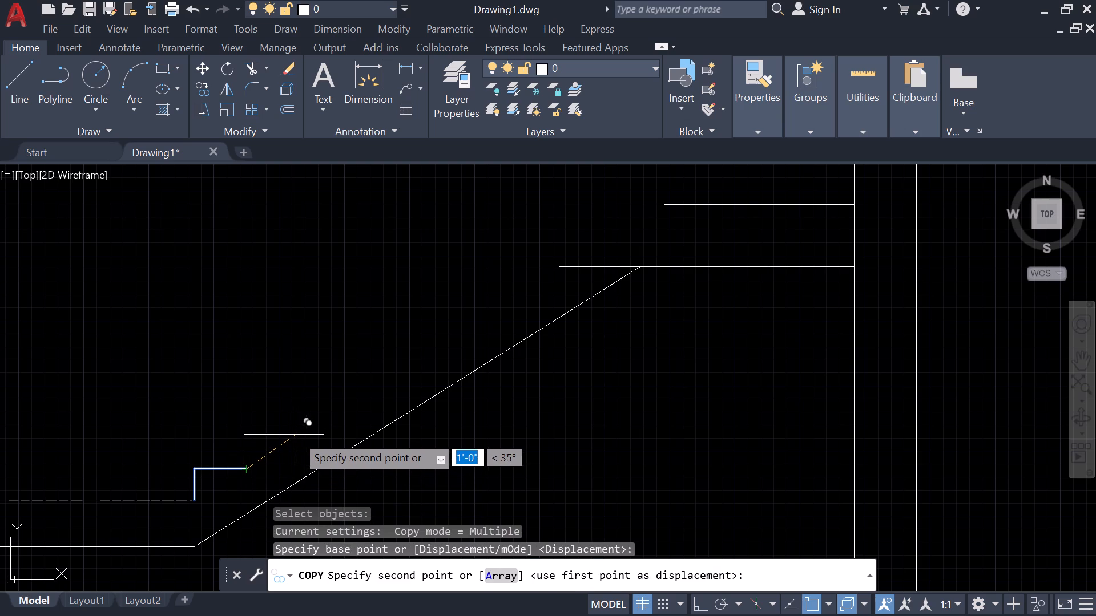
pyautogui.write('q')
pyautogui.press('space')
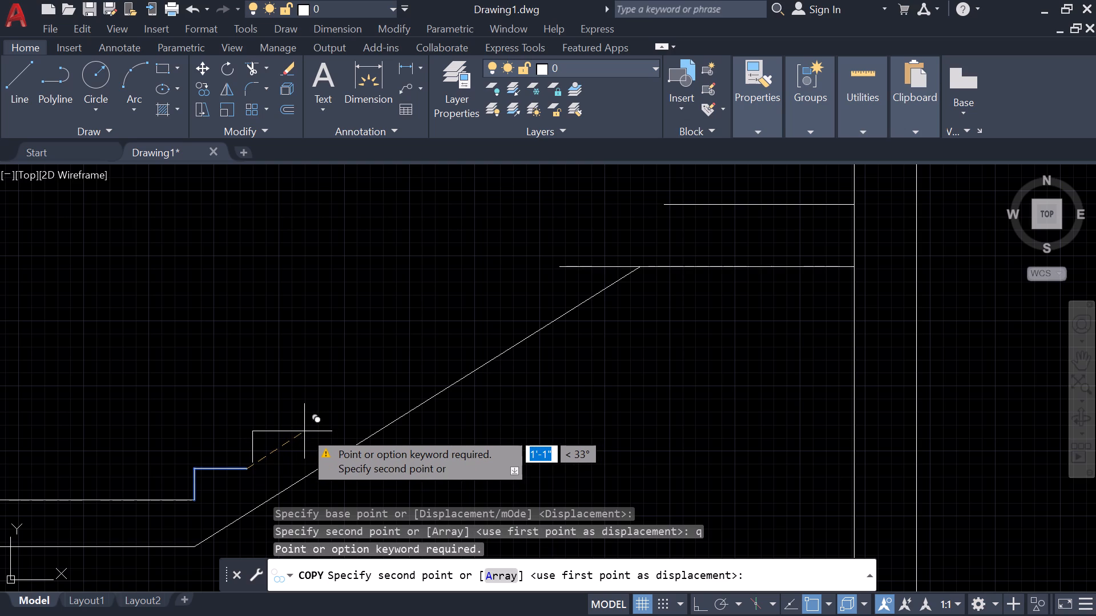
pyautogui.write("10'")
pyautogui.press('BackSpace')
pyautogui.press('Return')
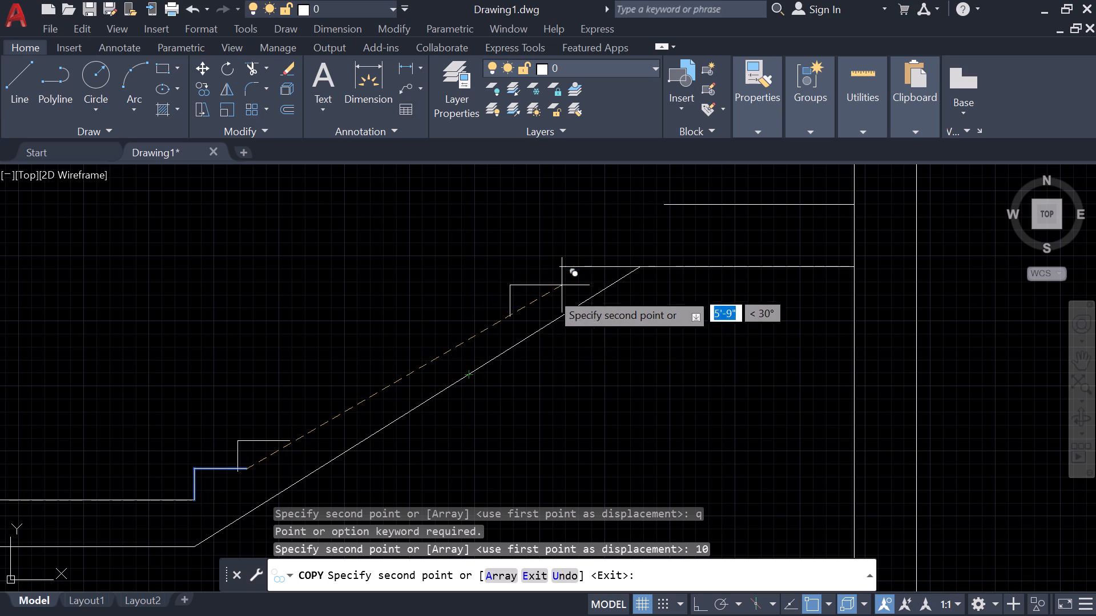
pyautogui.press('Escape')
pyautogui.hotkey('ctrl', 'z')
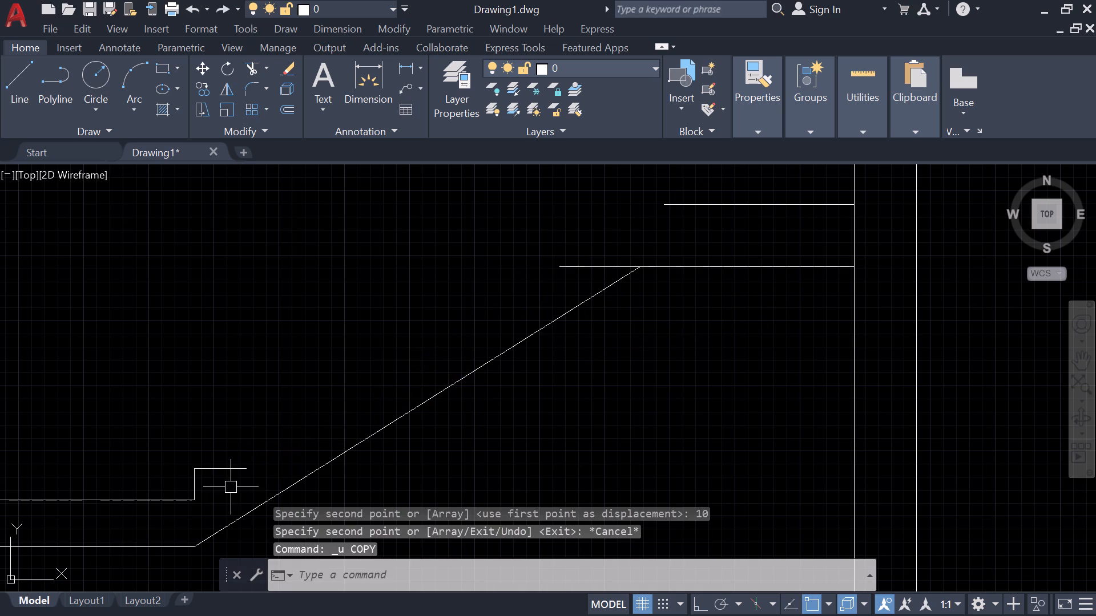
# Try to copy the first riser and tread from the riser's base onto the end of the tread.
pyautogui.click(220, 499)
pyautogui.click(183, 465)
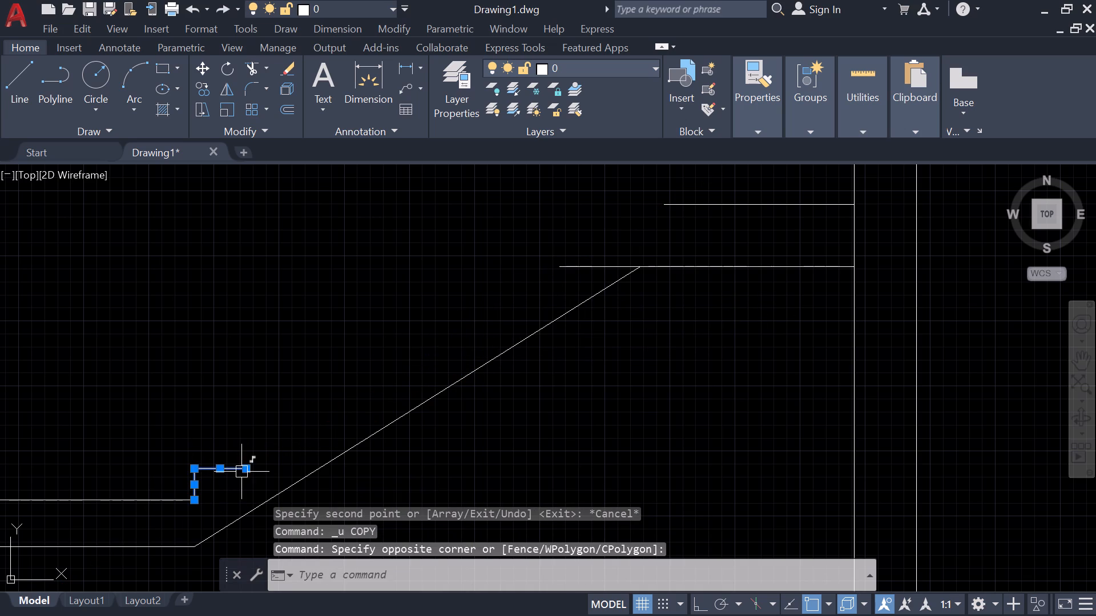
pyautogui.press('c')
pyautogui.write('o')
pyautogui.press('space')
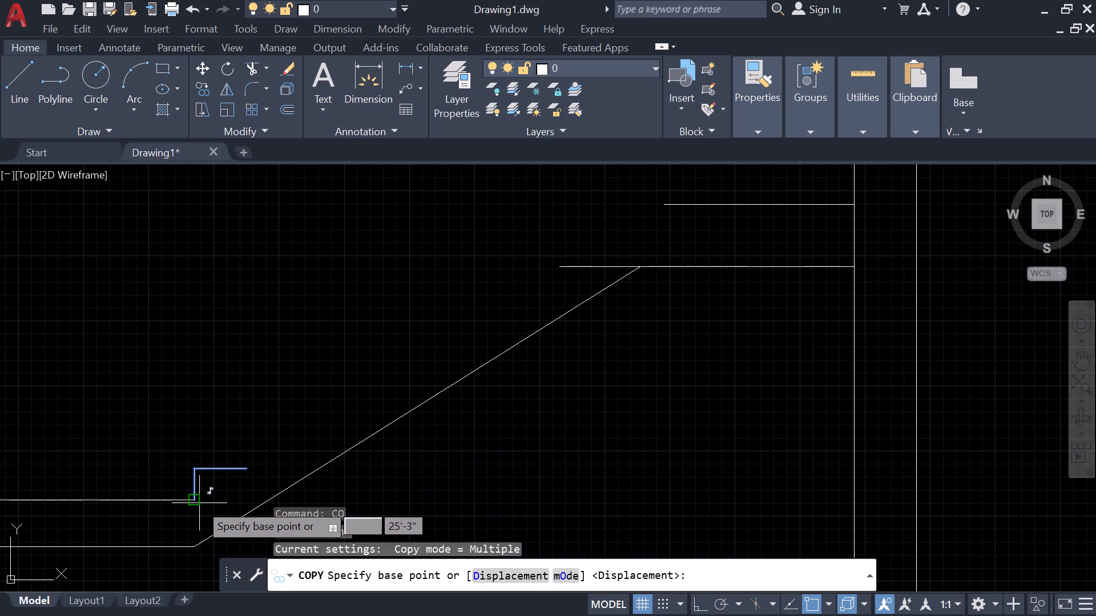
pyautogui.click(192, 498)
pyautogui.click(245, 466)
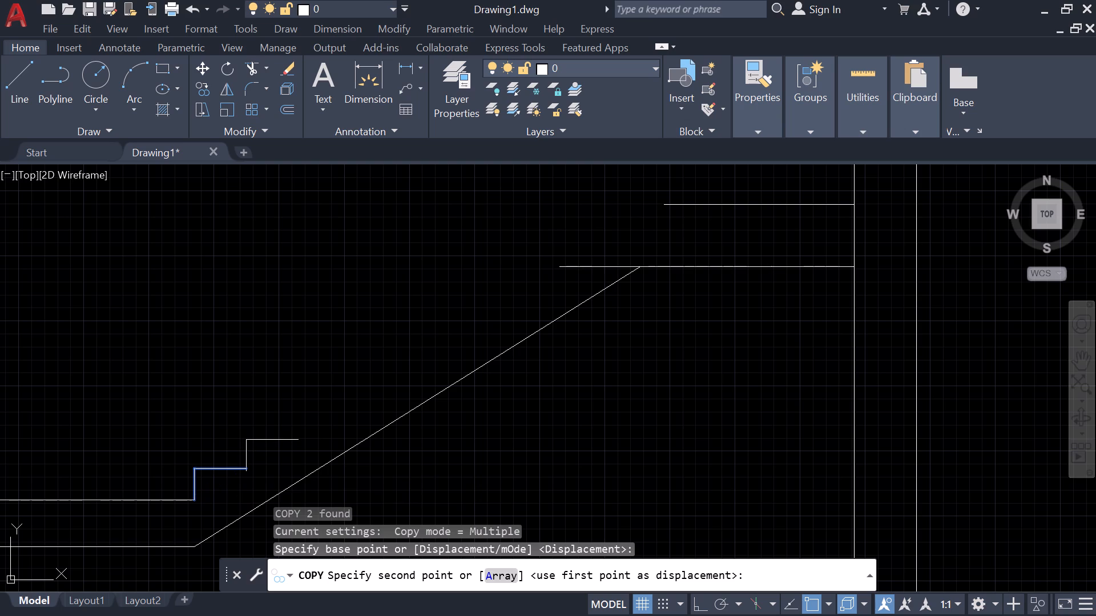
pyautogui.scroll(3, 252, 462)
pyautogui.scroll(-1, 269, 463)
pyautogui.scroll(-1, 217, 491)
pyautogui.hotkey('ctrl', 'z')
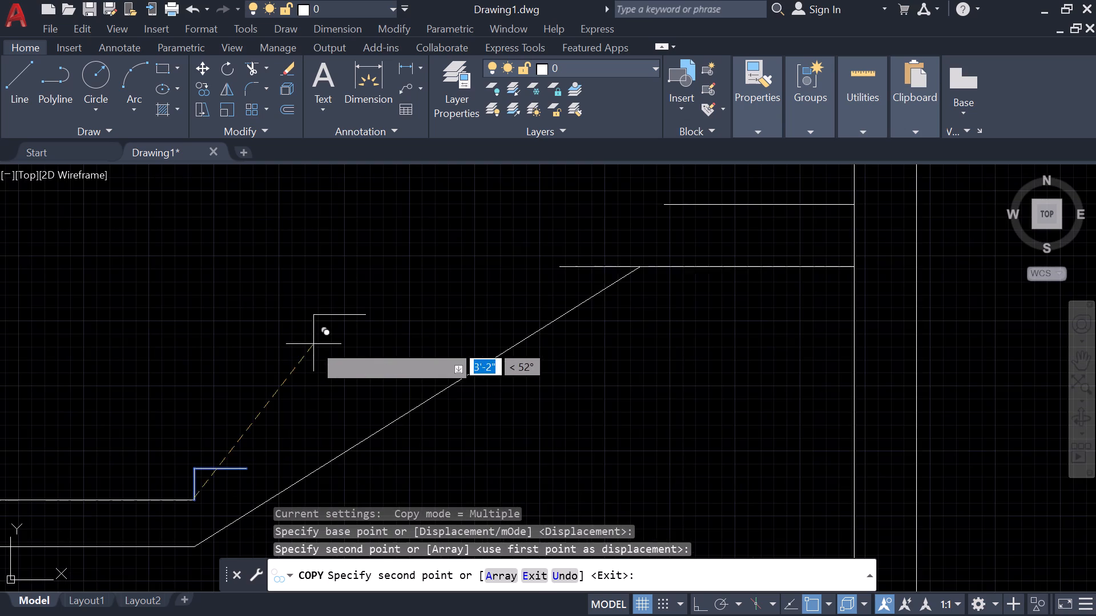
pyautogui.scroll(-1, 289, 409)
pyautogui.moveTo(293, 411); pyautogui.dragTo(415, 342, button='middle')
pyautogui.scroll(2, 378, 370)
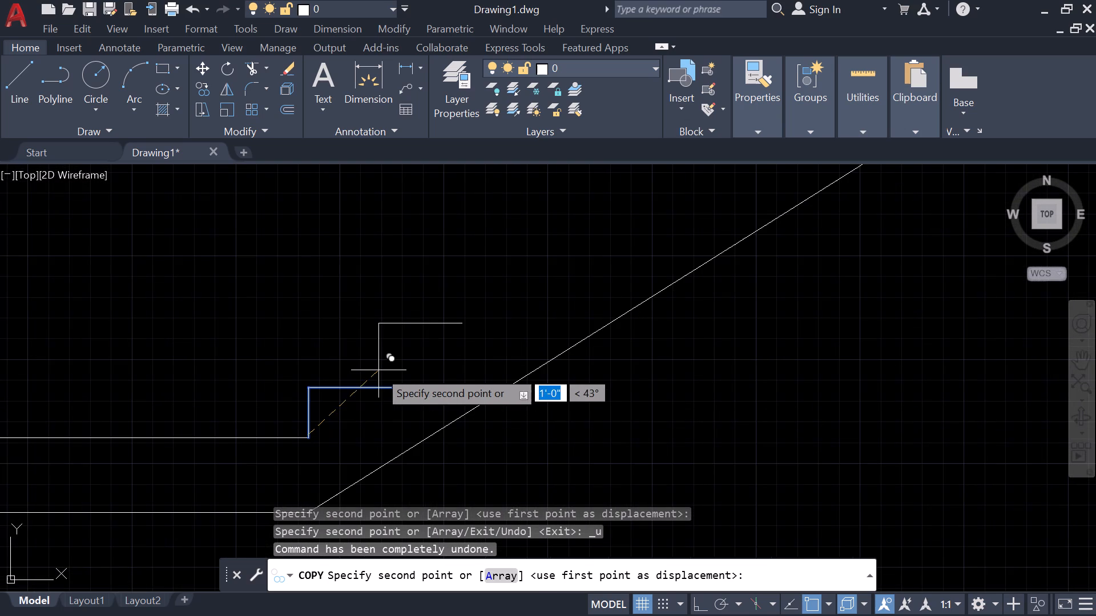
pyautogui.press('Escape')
# Copy the first riser and tread from the riser's bottom endpoint to the tread's outer endpoint, forming the second step.
pyautogui.click(379, 416)
pyautogui.click(245, 371)
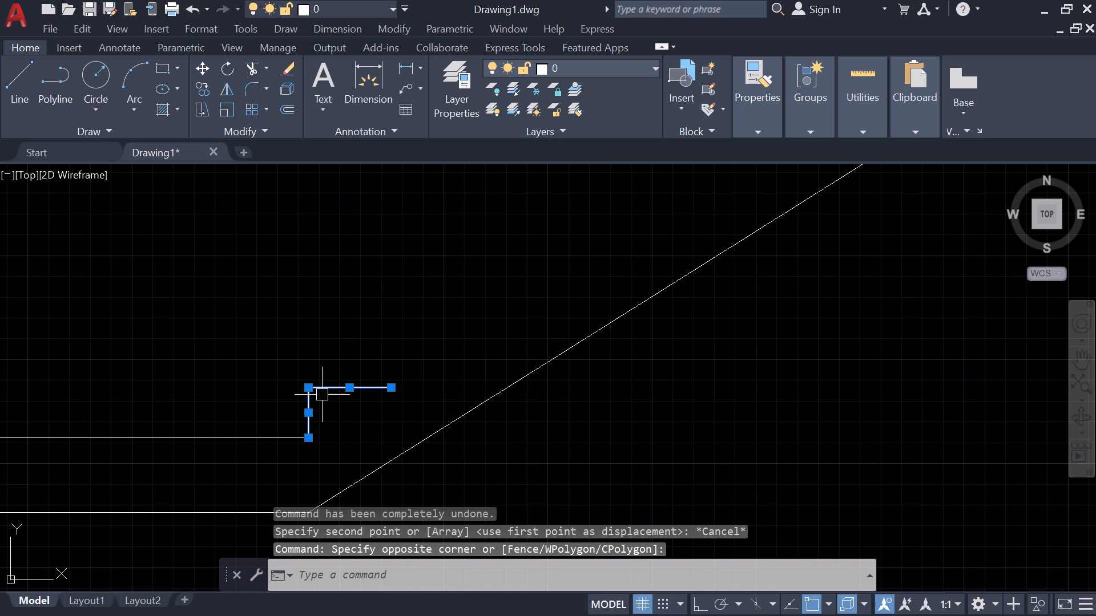
pyautogui.press('c')
pyautogui.write('o')
pyautogui.press('space')
pyautogui.scroll(6, 315, 436)
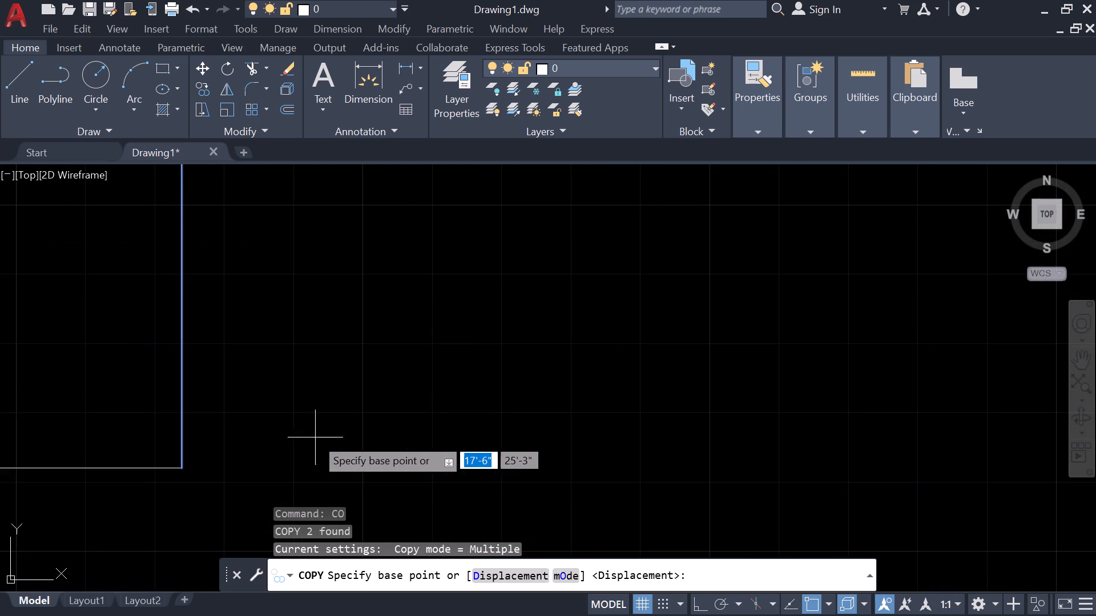
pyautogui.click(183, 468)
pyautogui.scroll(-2, 410, 390)
pyautogui.moveTo(499, 350); pyautogui.dragTo(46, 615, button='middle')
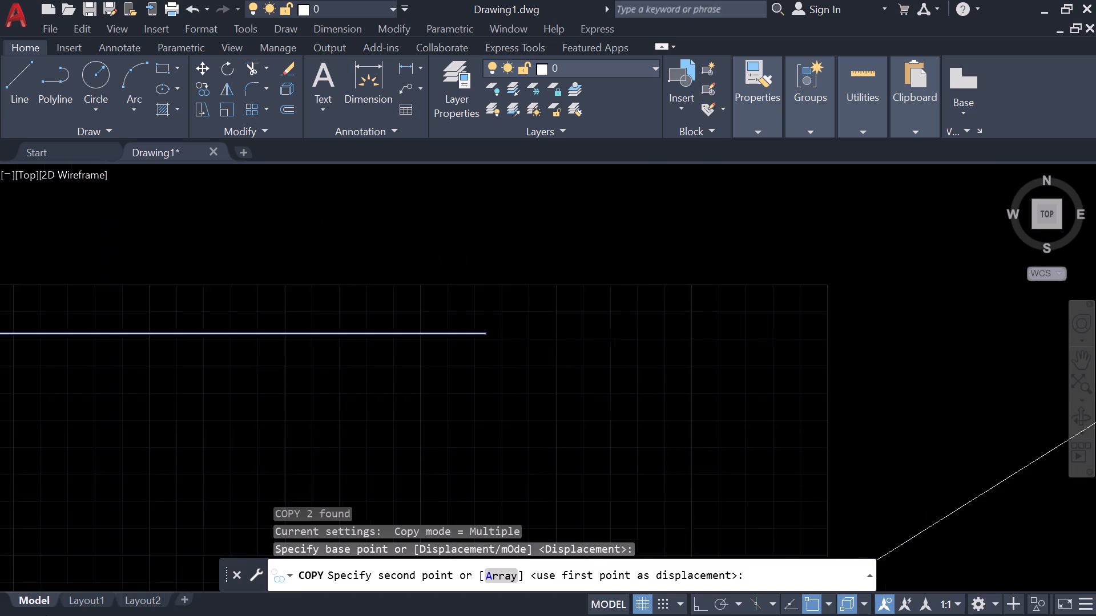
pyautogui.moveTo(46, 615); pyautogui.dragTo(47, 615, button='middle')
pyautogui.scroll(-2, 45, 615)
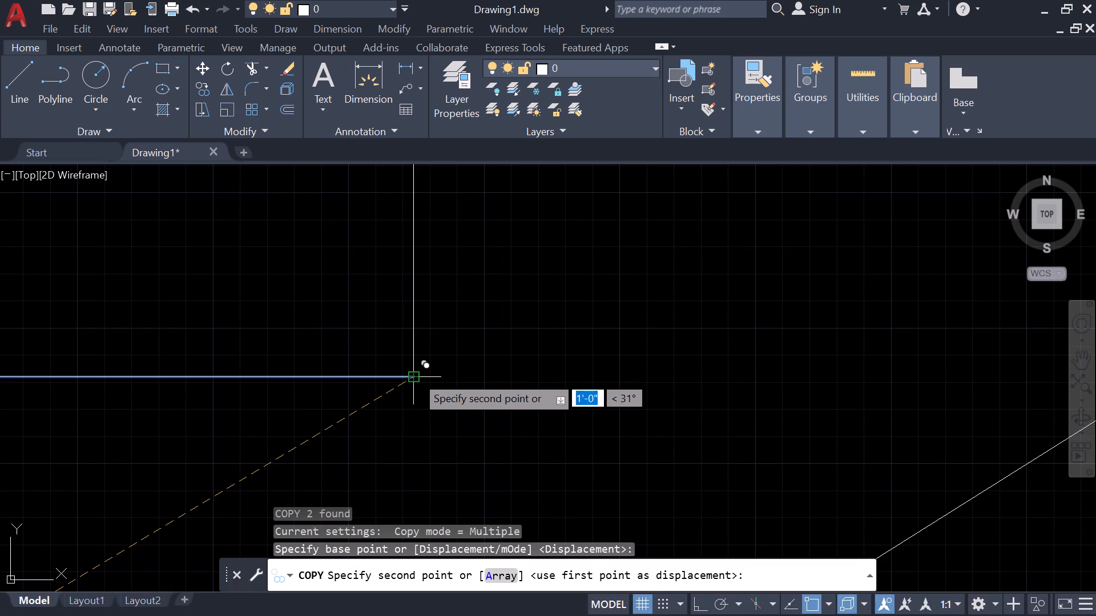
pyautogui.click(416, 375)
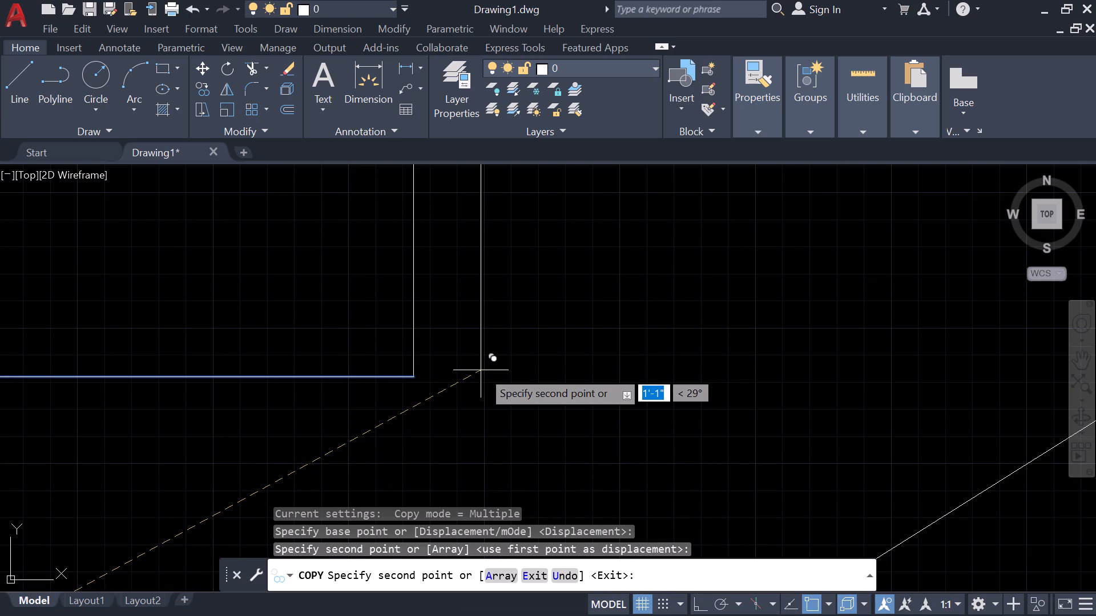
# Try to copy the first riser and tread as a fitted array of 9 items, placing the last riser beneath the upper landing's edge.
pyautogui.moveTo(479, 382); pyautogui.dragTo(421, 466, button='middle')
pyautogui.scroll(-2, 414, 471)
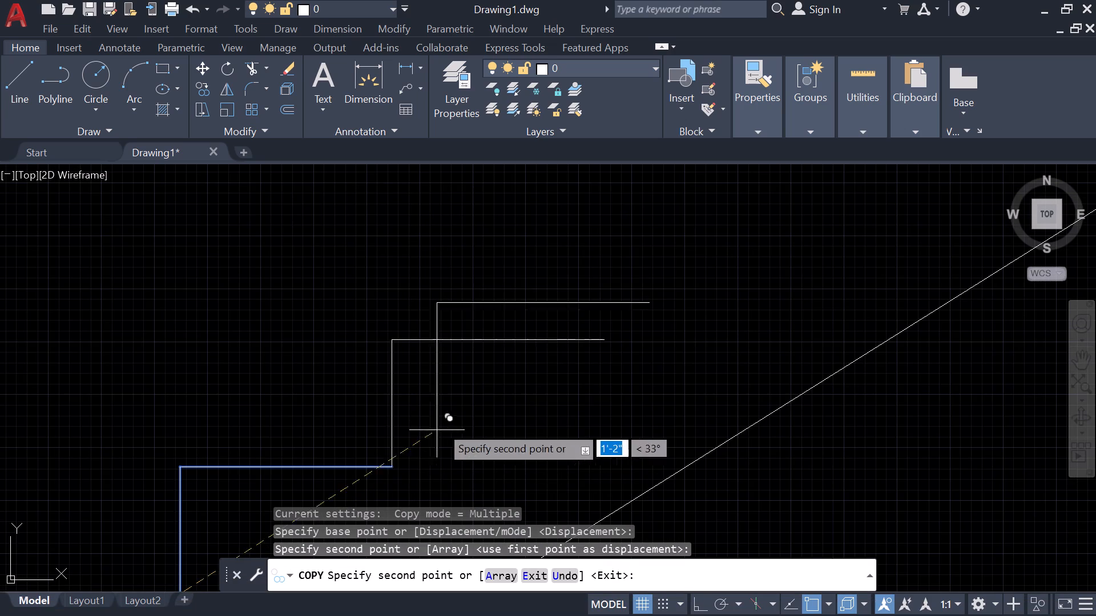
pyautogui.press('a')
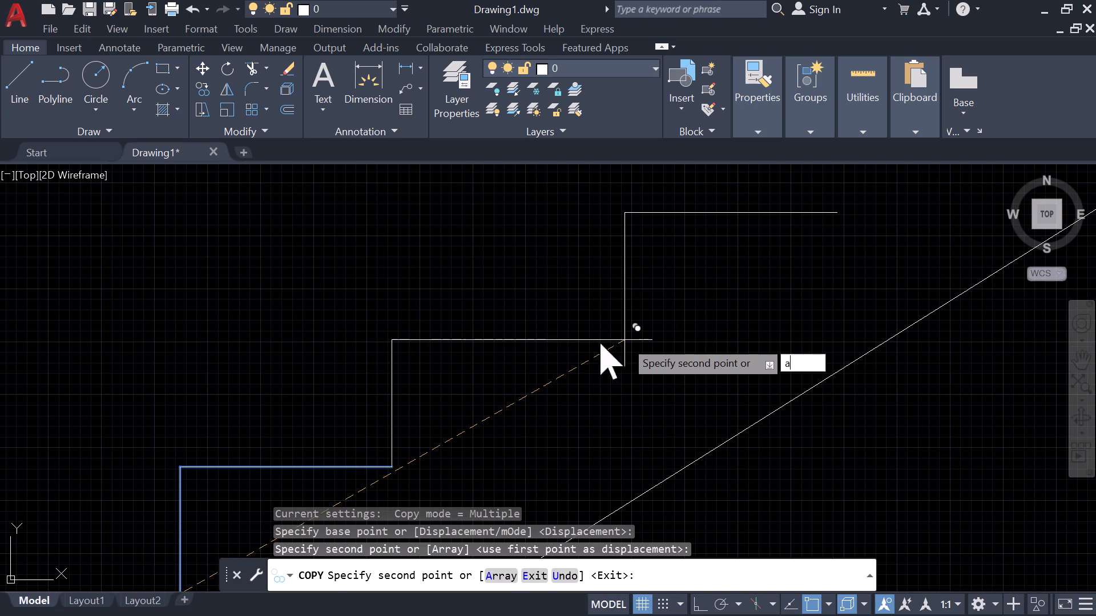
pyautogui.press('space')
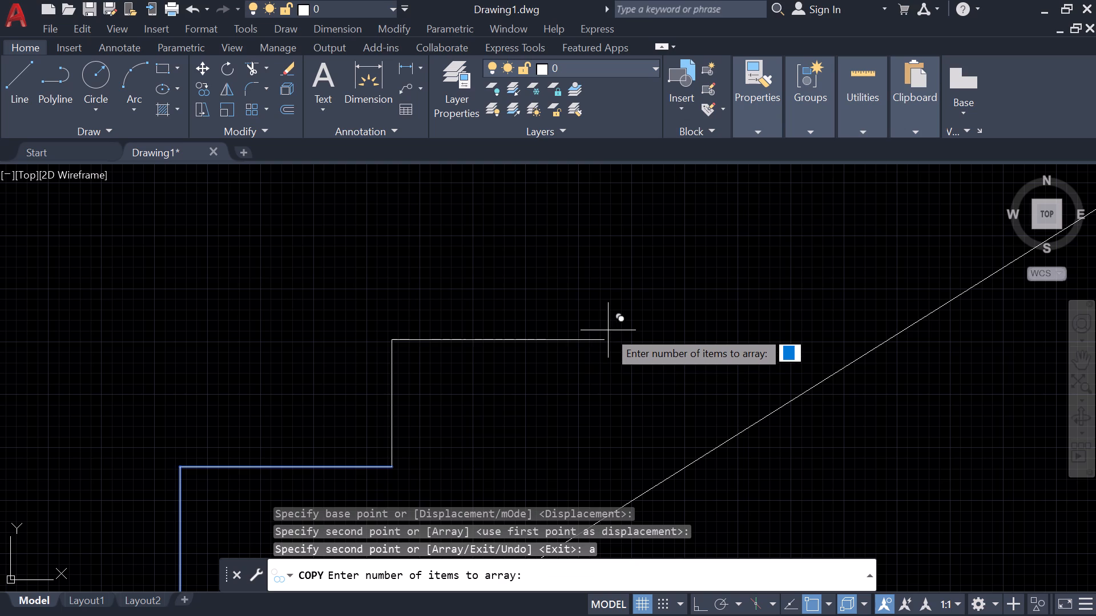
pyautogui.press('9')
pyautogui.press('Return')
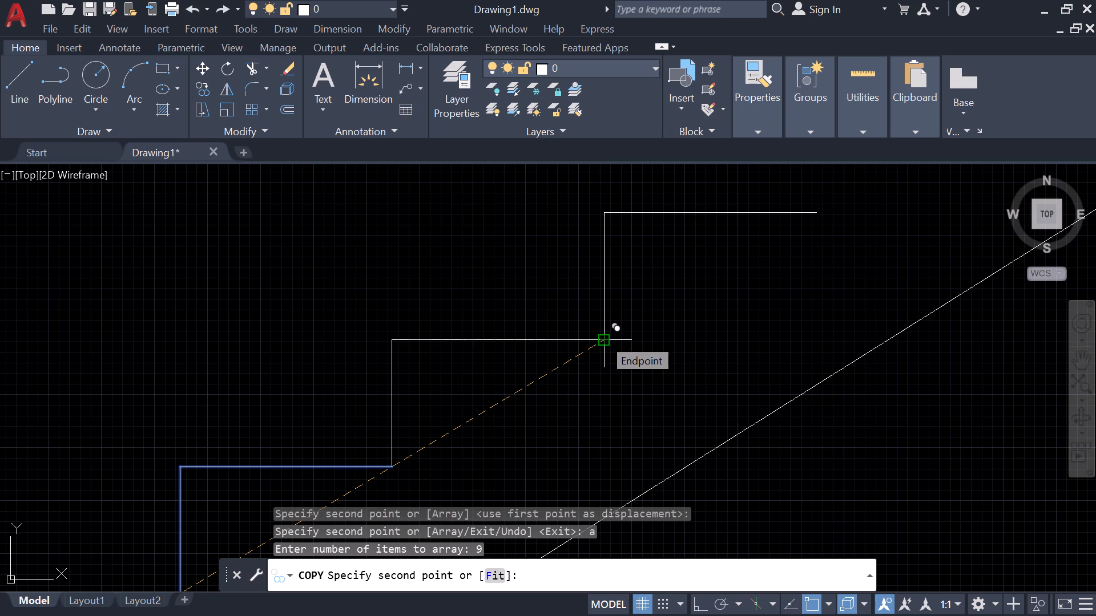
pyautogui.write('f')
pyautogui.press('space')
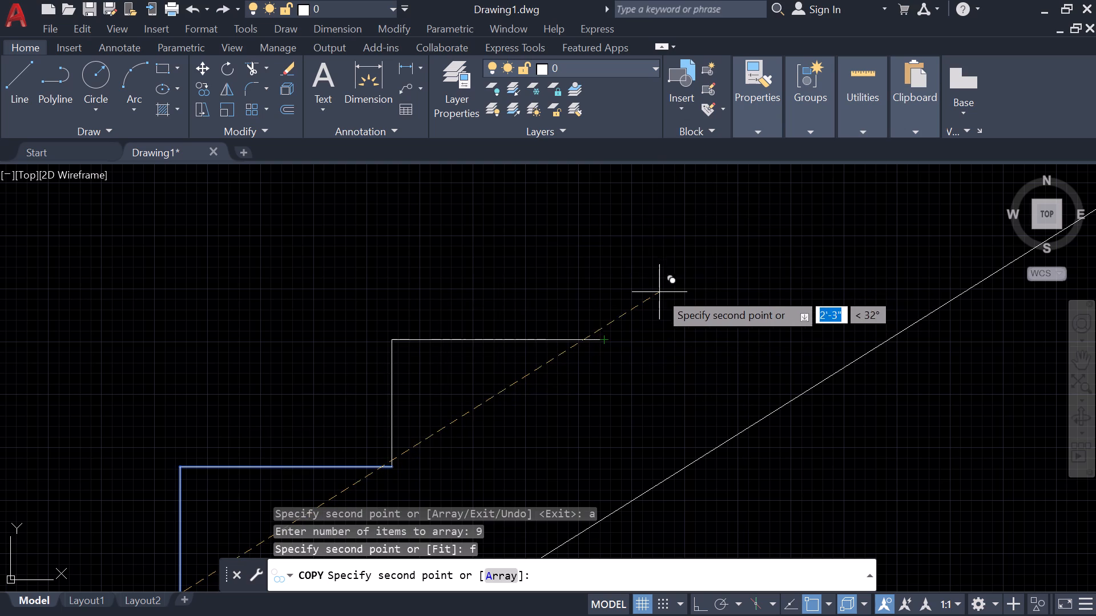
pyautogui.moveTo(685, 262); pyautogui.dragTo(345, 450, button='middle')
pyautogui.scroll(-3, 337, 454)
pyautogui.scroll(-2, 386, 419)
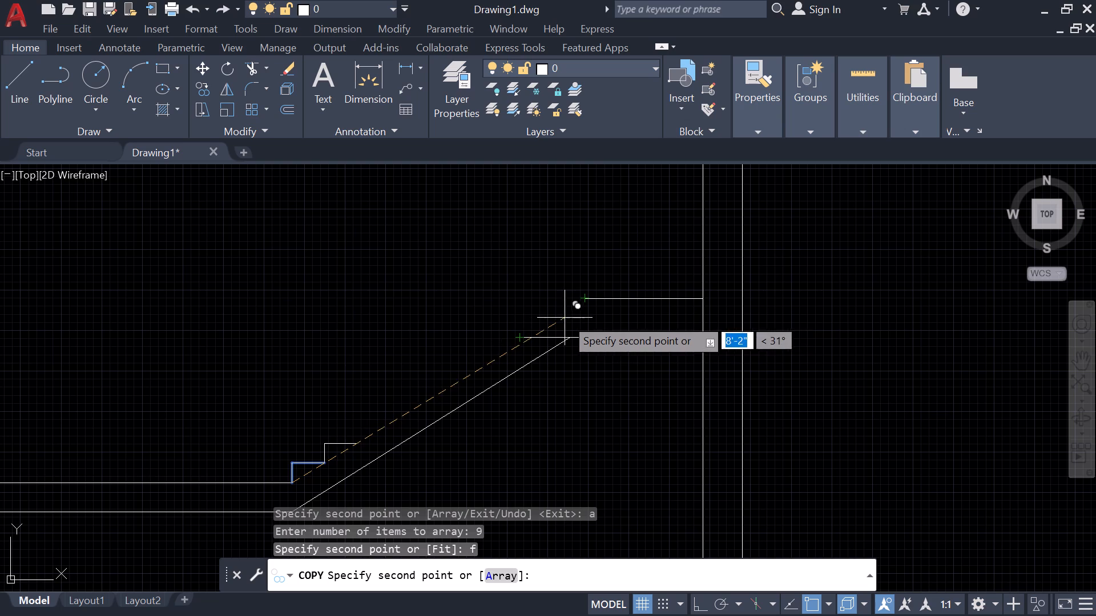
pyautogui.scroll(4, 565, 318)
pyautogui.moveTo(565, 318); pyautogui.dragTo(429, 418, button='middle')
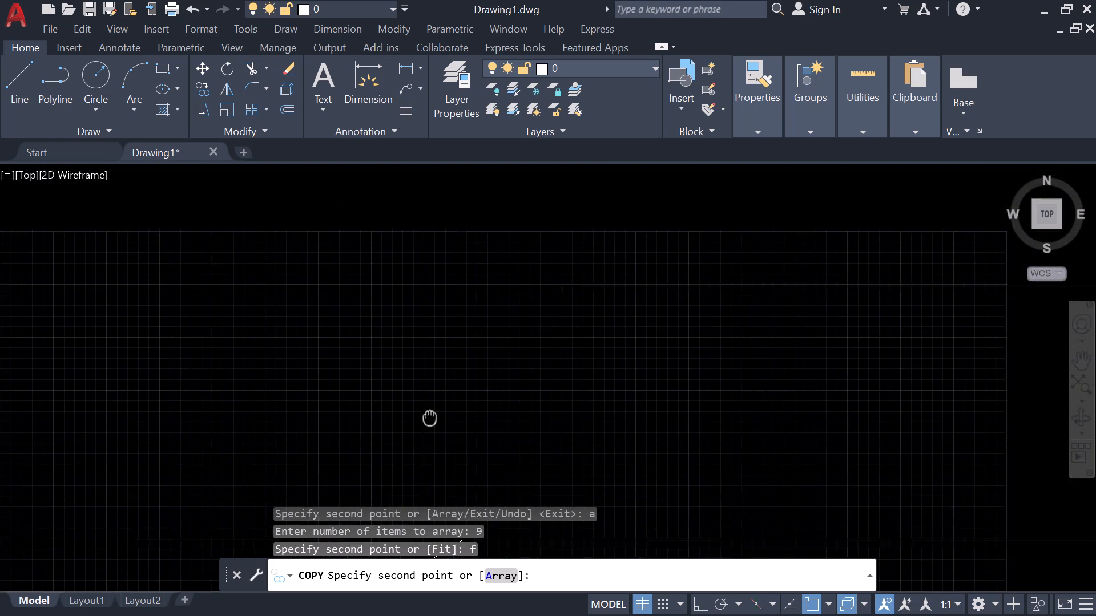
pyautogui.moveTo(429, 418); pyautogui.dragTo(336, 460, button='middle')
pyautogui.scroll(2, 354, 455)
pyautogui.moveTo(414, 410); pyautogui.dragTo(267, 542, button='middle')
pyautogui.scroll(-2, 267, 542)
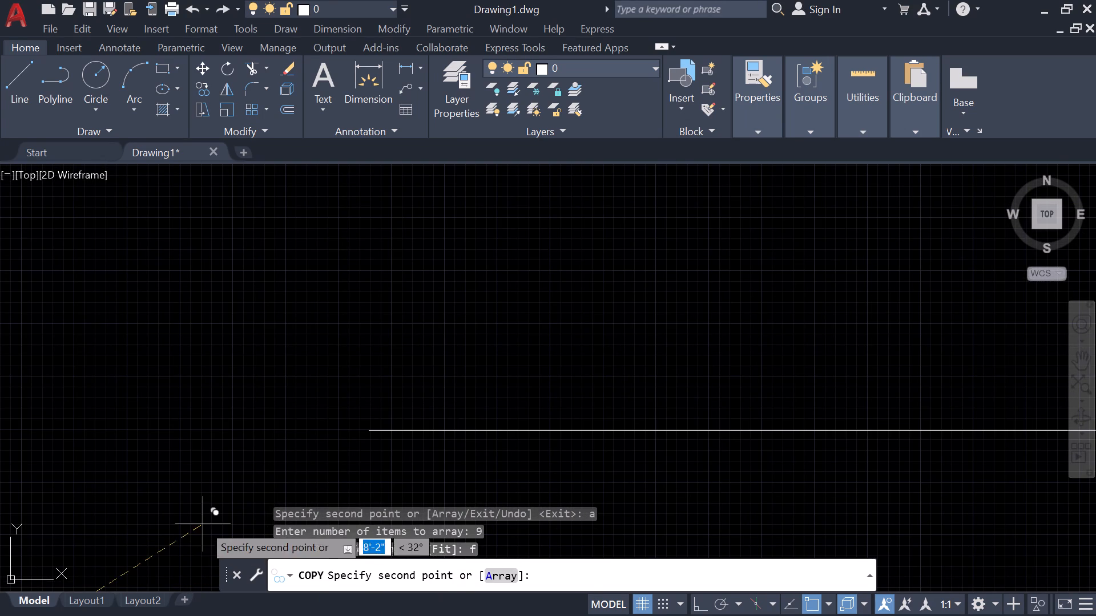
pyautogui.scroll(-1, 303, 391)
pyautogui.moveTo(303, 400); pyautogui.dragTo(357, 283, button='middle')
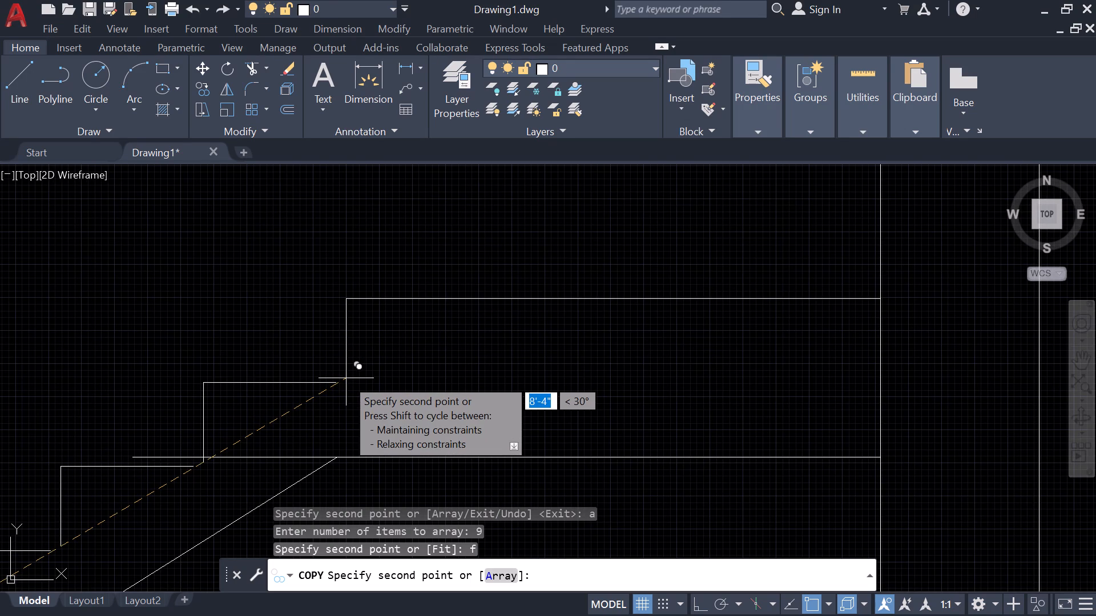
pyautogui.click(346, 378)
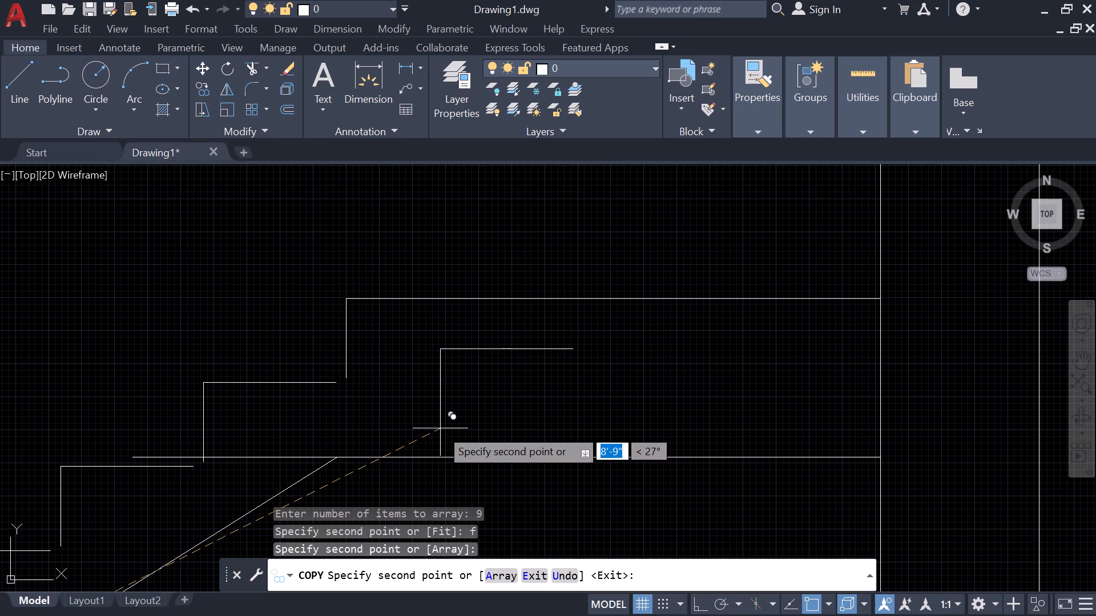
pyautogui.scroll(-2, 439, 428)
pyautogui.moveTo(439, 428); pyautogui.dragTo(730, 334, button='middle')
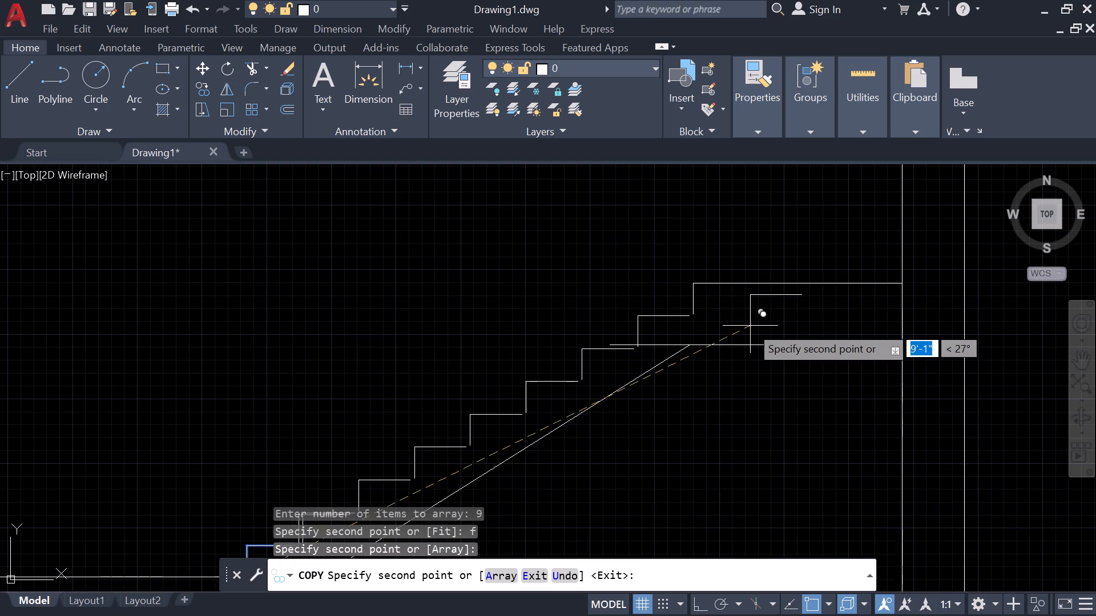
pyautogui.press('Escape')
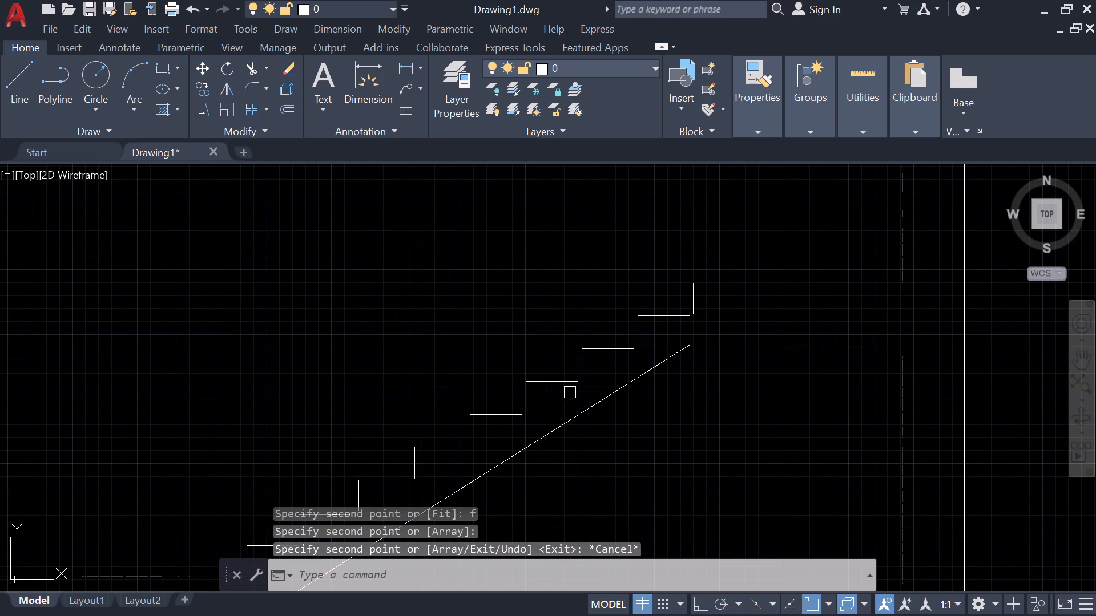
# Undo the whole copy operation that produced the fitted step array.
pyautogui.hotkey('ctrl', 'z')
# Copy the first riser and tread as a 10-item array, spaced from the riser's bottom endpoint to the tread's outer endpoint.
pyautogui.click(368, 416)
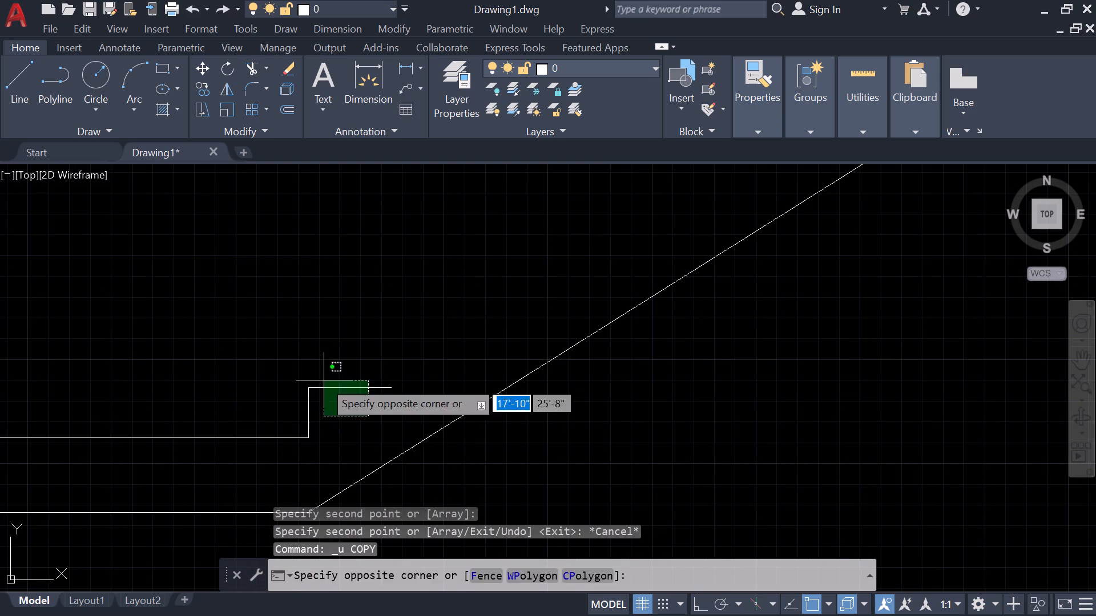
pyautogui.click(281, 369)
pyautogui.press('c')
pyautogui.write('o')
pyautogui.press('space')
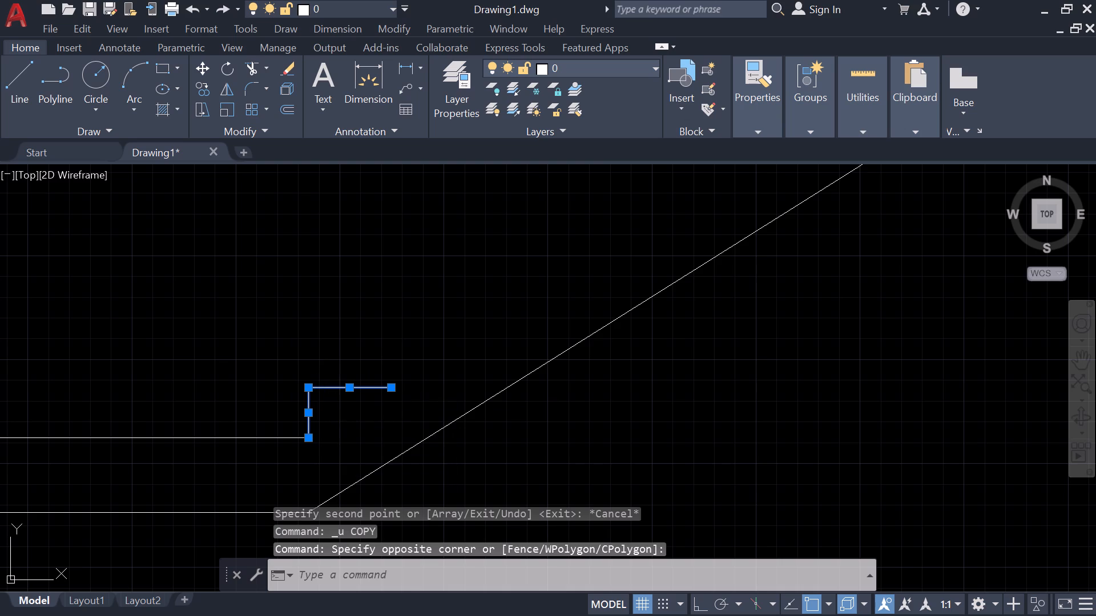
pyautogui.click(305, 437)
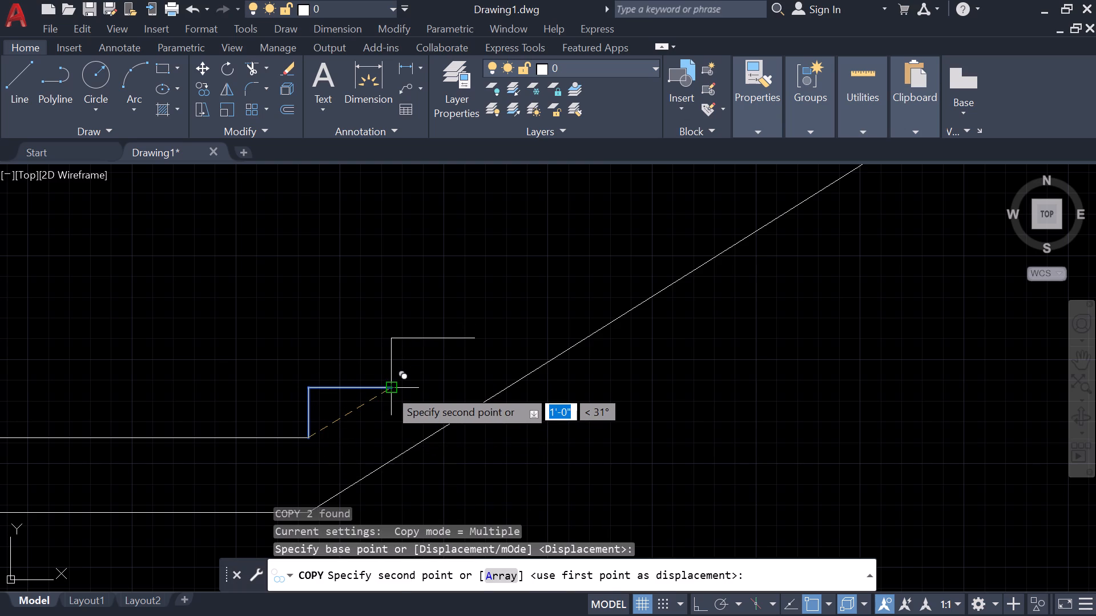
pyautogui.write('a')
pyautogui.press('space')
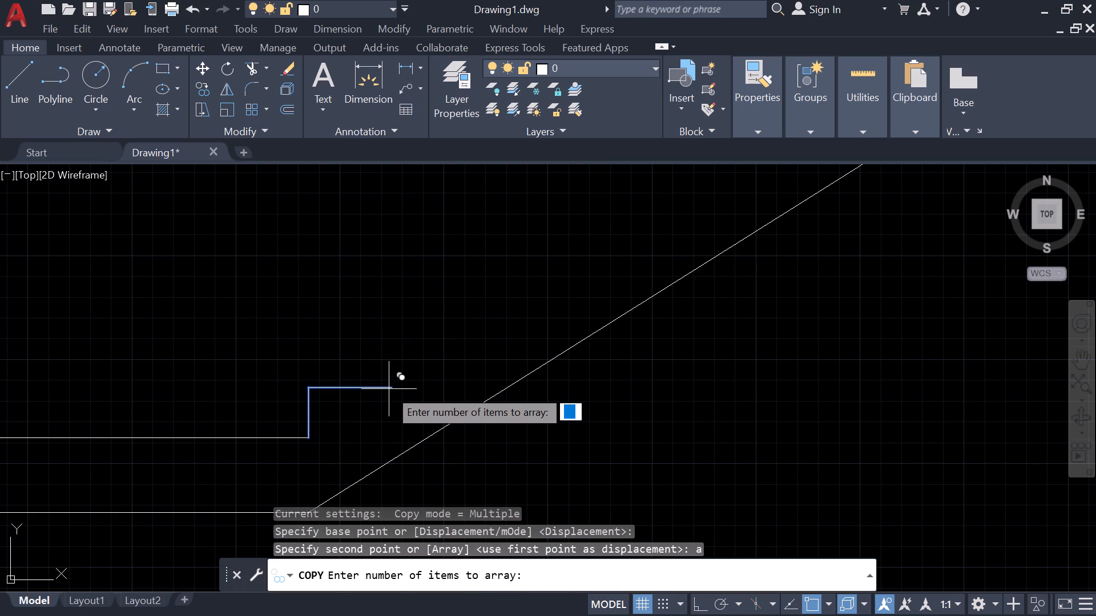
pyautogui.write('10')
pyautogui.press('Return')
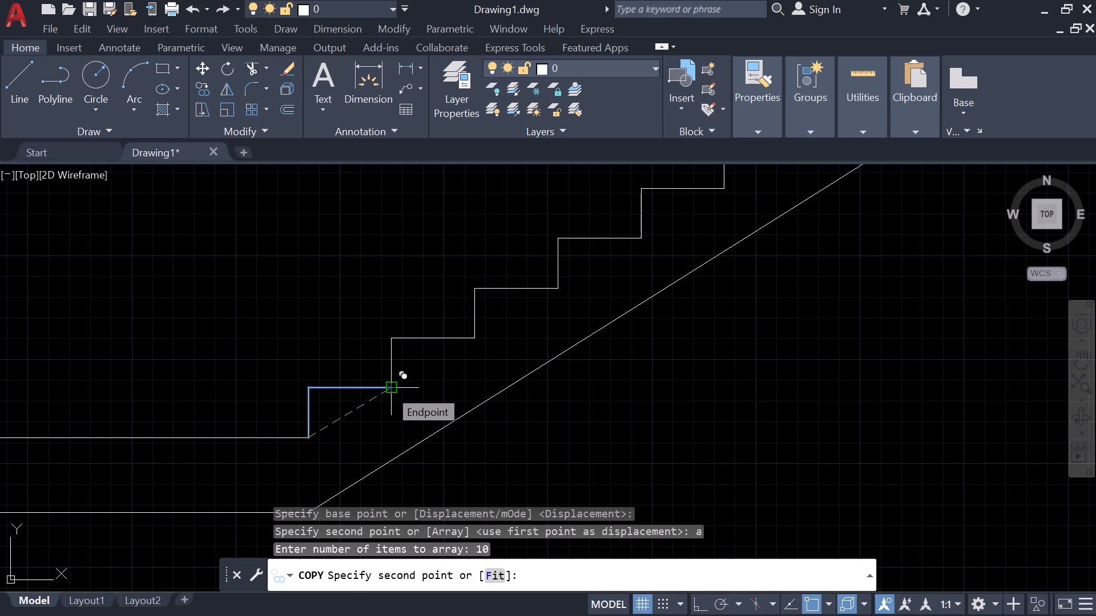
pyautogui.click(389, 389)
pyautogui.scroll(-1, 601, 414)
pyautogui.scroll(-1, 658, 379)
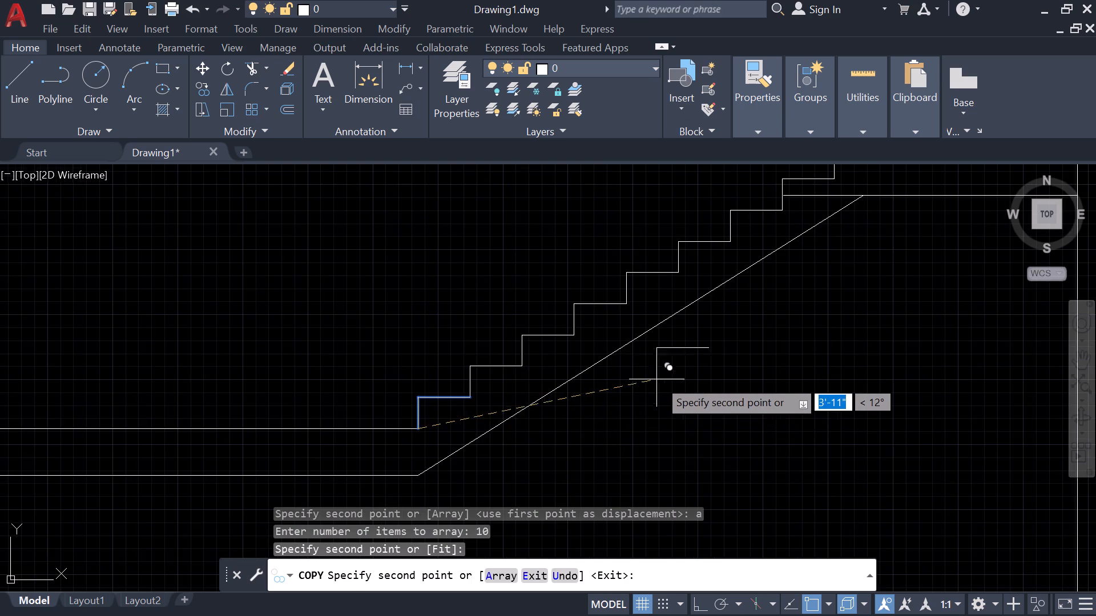
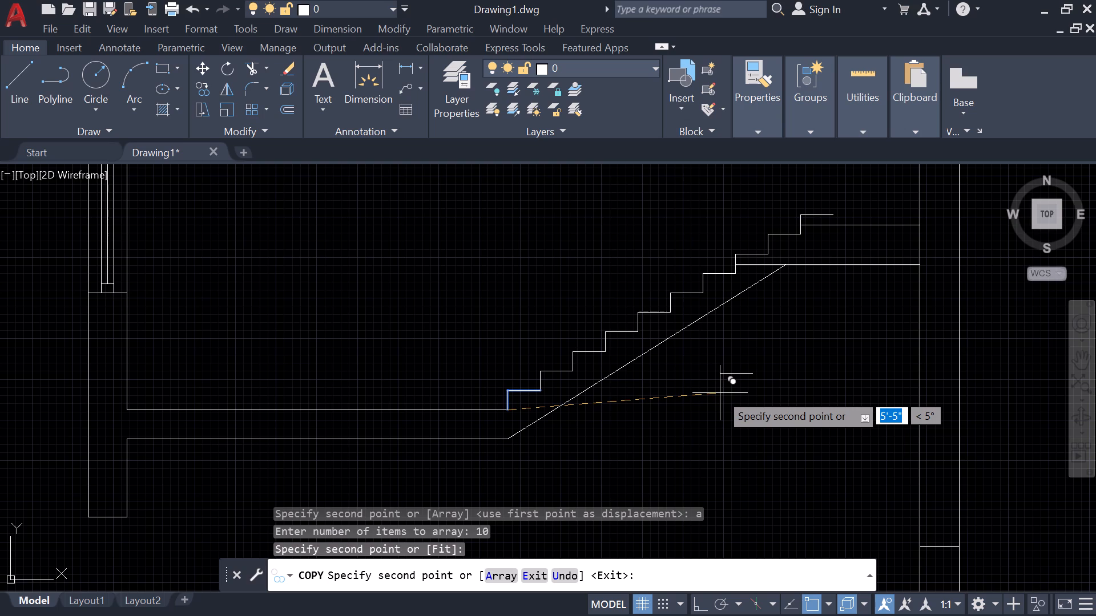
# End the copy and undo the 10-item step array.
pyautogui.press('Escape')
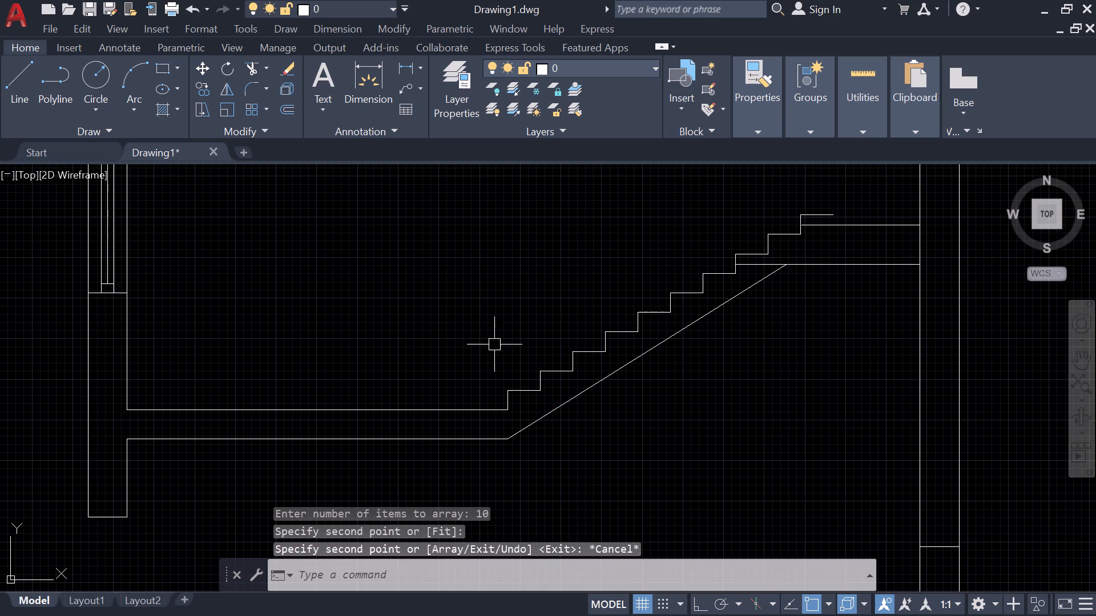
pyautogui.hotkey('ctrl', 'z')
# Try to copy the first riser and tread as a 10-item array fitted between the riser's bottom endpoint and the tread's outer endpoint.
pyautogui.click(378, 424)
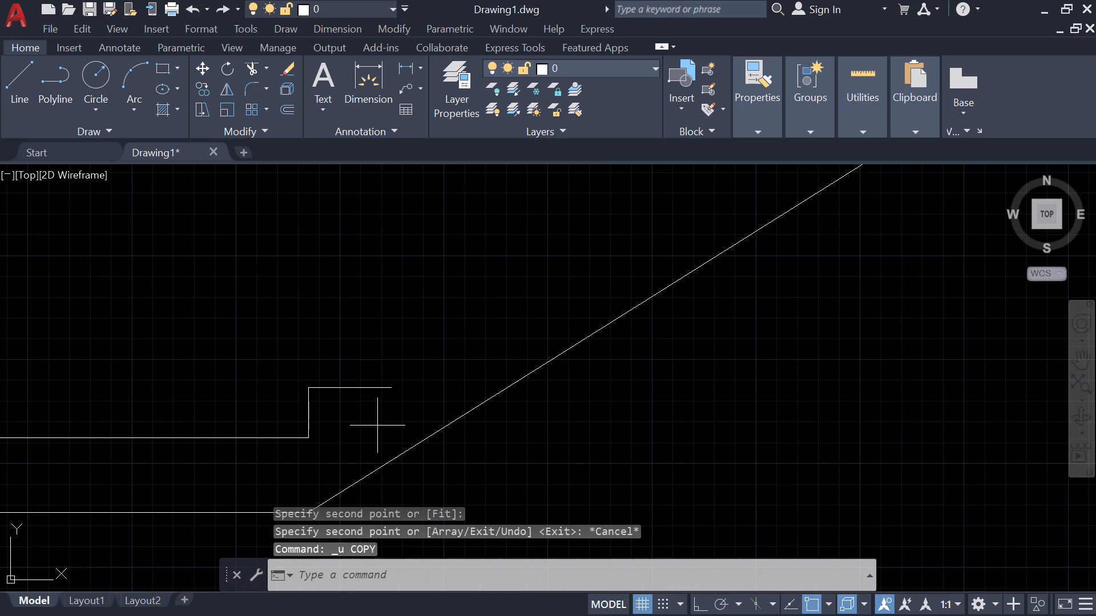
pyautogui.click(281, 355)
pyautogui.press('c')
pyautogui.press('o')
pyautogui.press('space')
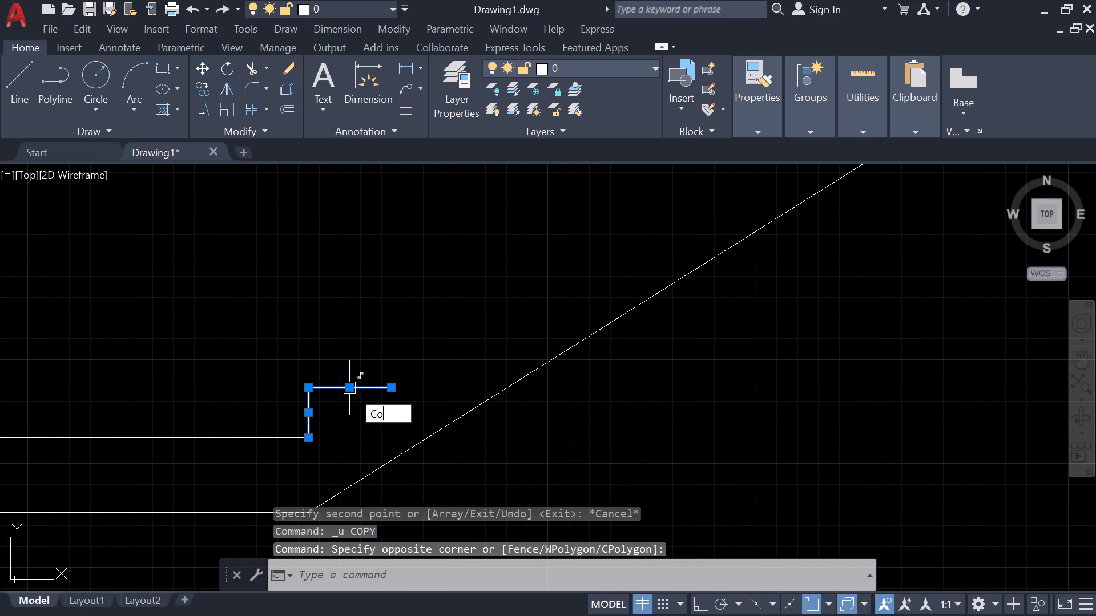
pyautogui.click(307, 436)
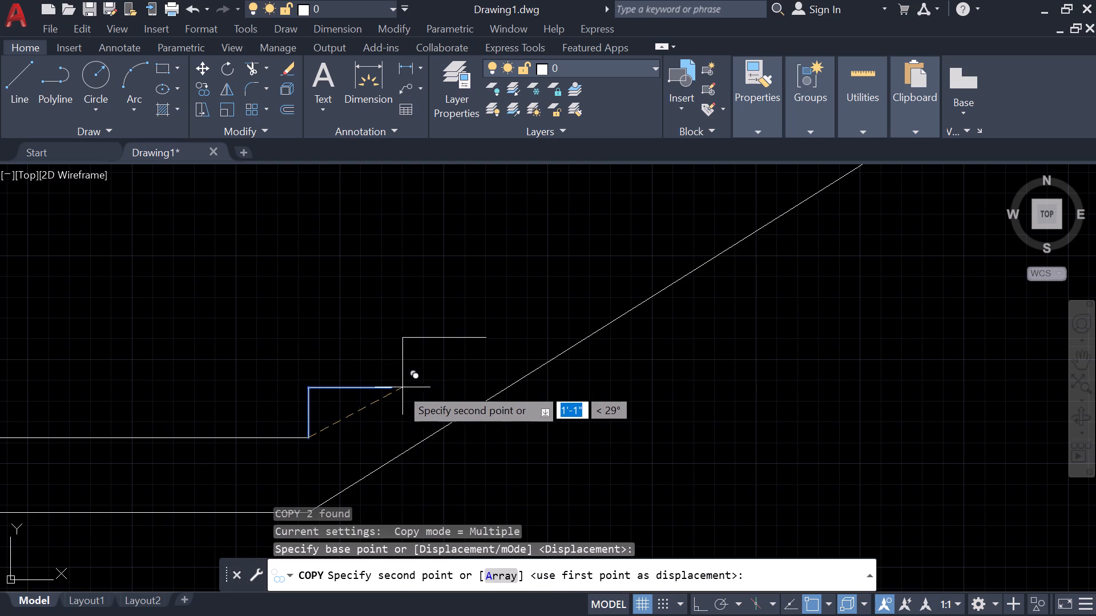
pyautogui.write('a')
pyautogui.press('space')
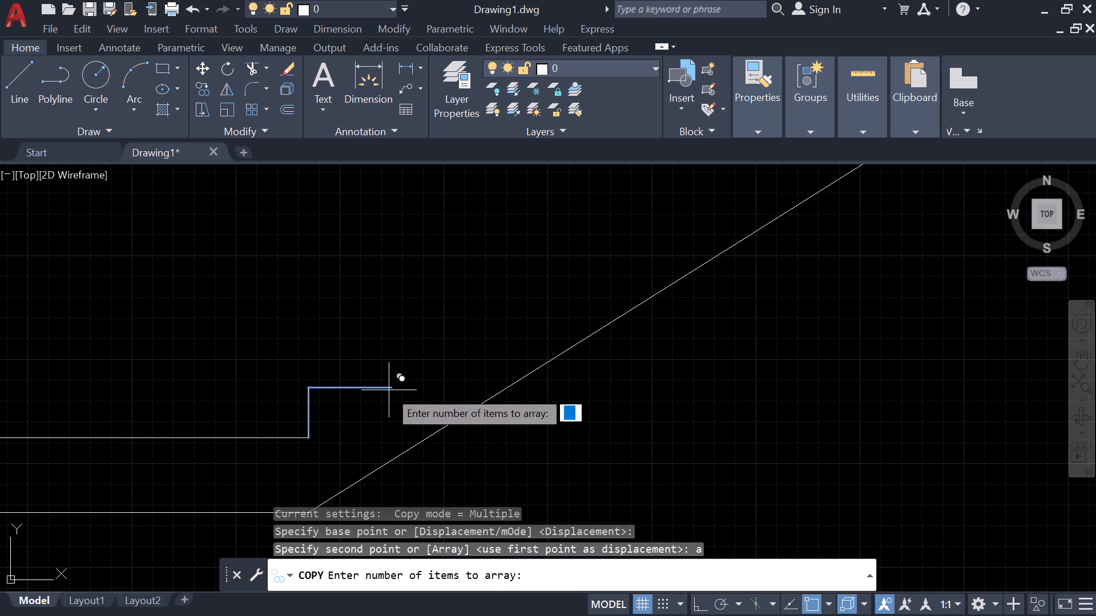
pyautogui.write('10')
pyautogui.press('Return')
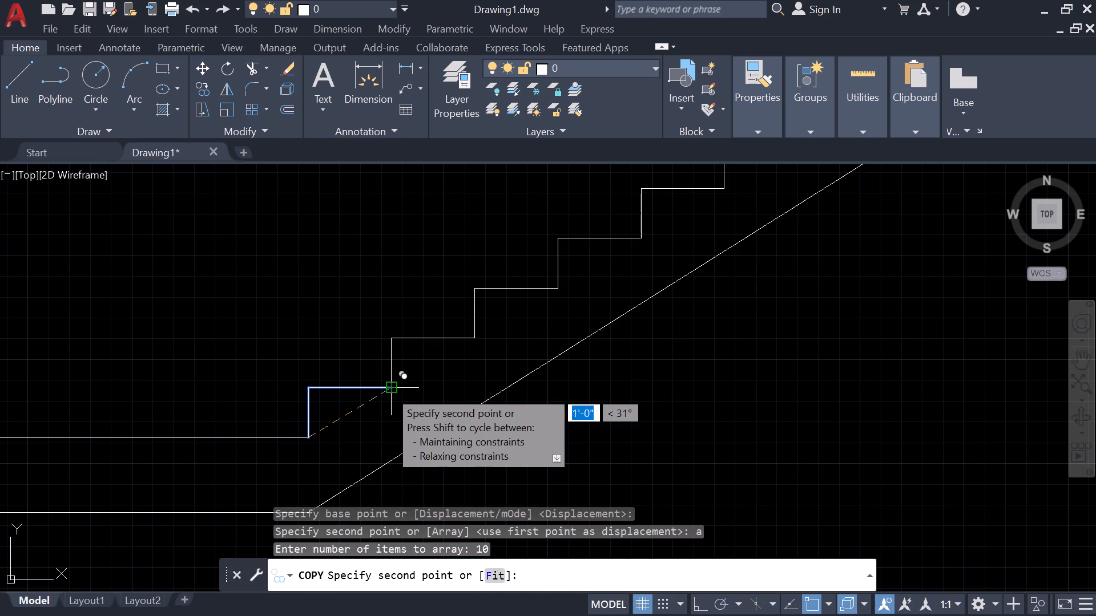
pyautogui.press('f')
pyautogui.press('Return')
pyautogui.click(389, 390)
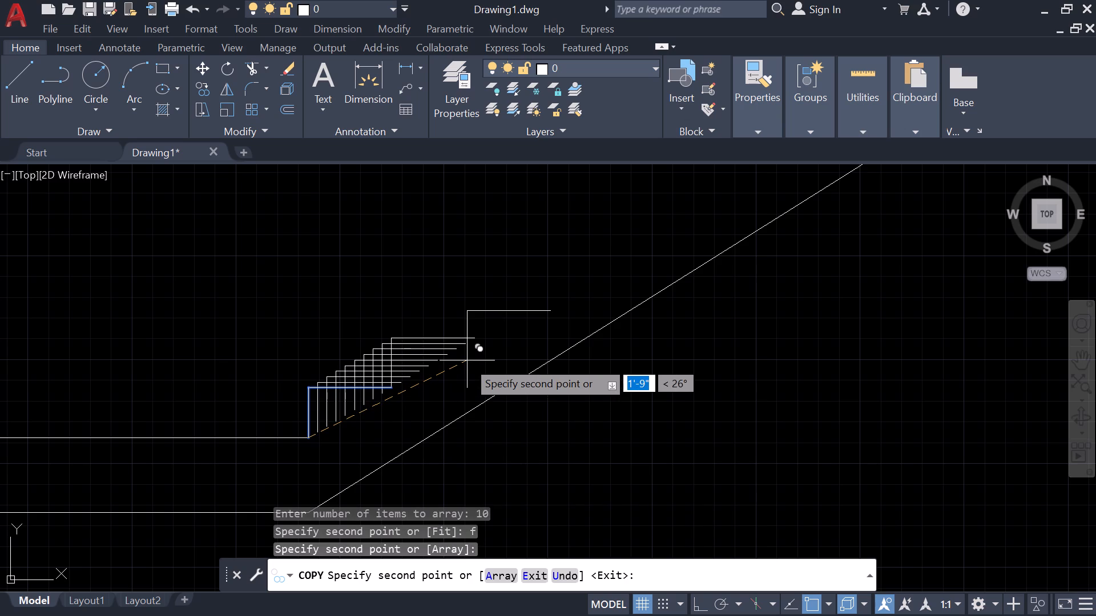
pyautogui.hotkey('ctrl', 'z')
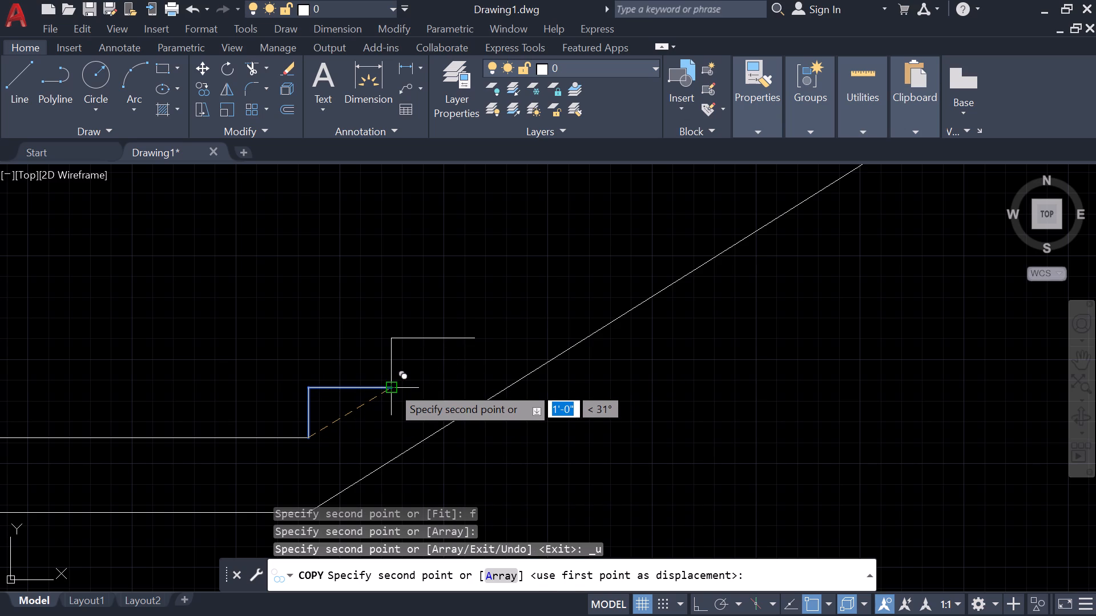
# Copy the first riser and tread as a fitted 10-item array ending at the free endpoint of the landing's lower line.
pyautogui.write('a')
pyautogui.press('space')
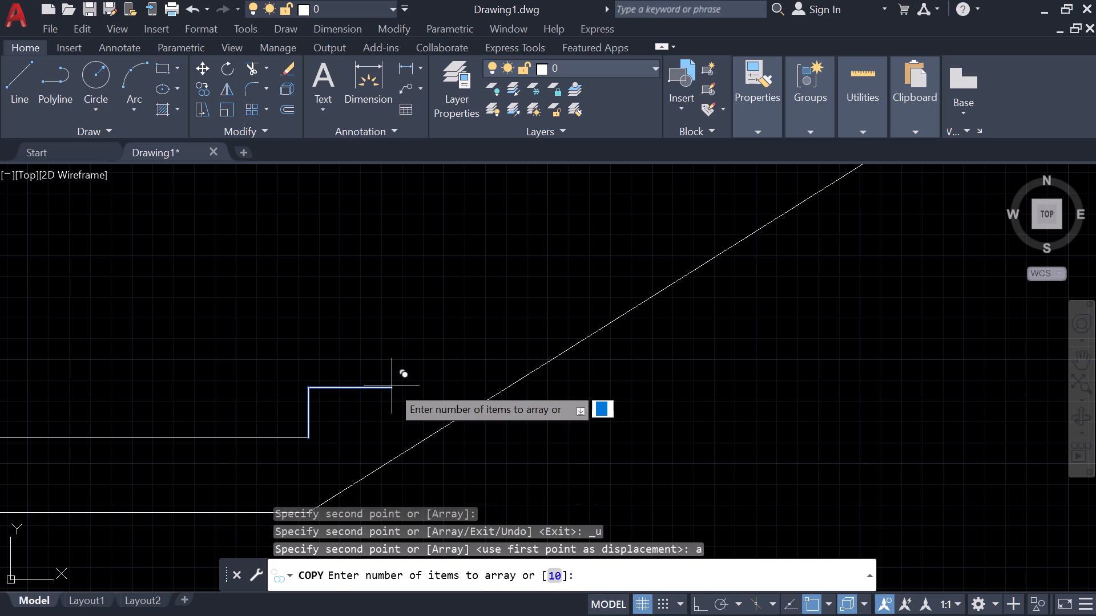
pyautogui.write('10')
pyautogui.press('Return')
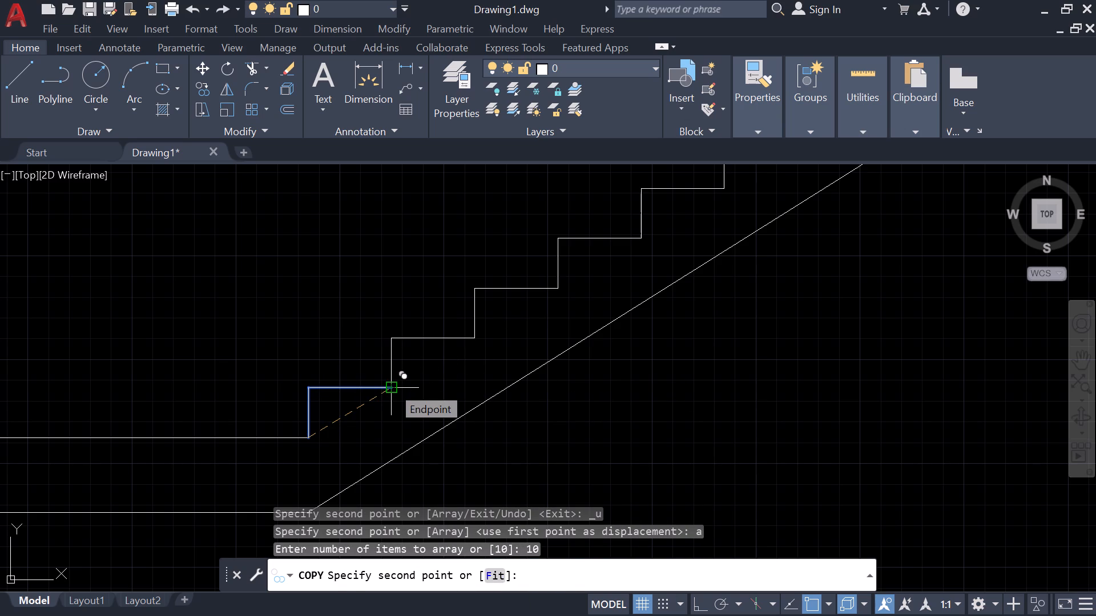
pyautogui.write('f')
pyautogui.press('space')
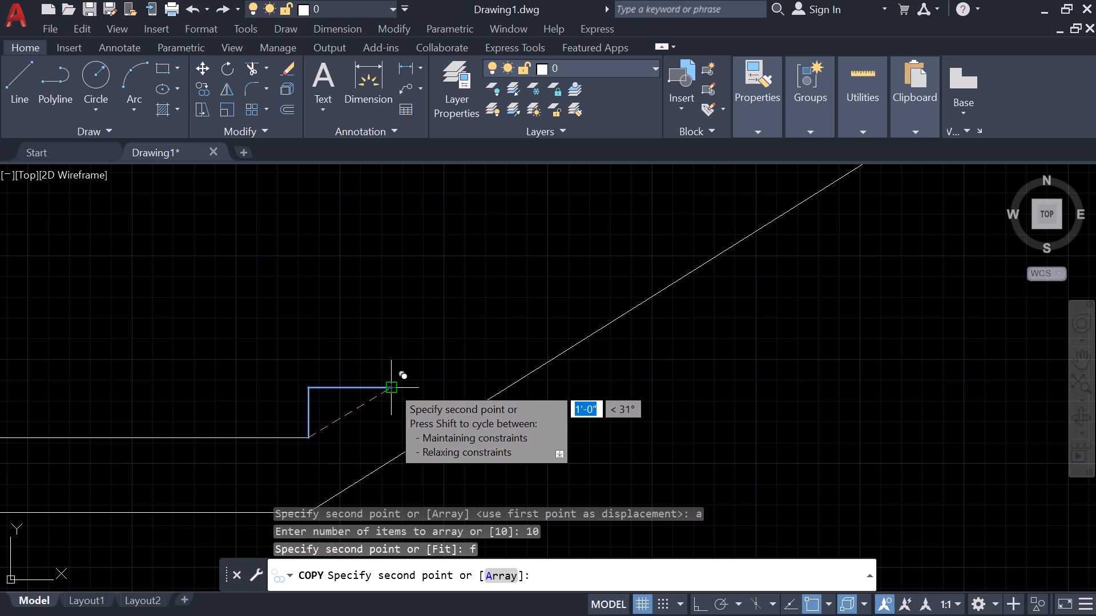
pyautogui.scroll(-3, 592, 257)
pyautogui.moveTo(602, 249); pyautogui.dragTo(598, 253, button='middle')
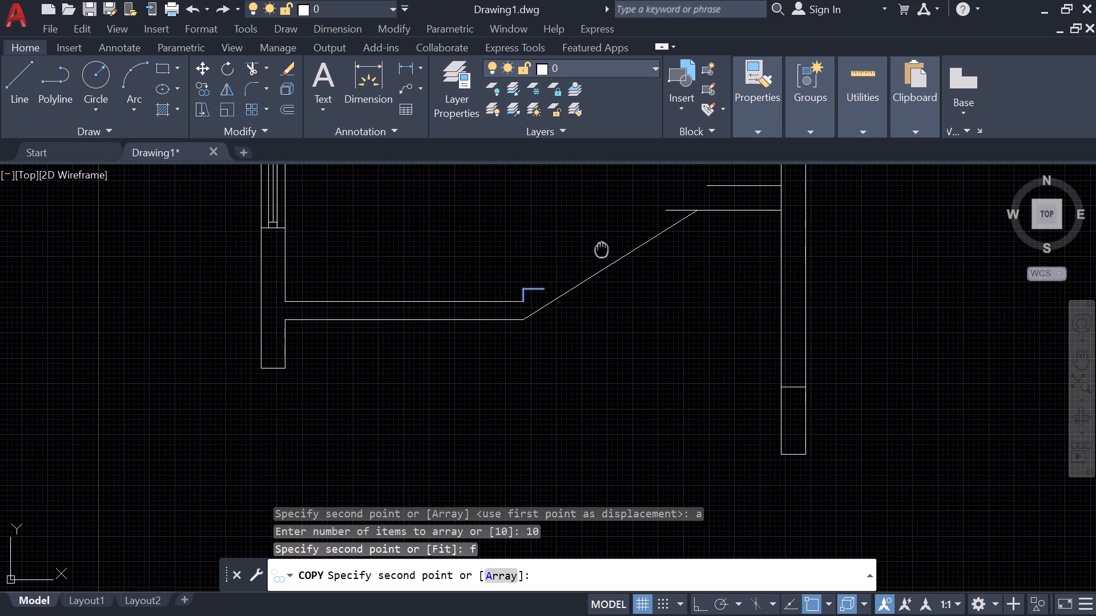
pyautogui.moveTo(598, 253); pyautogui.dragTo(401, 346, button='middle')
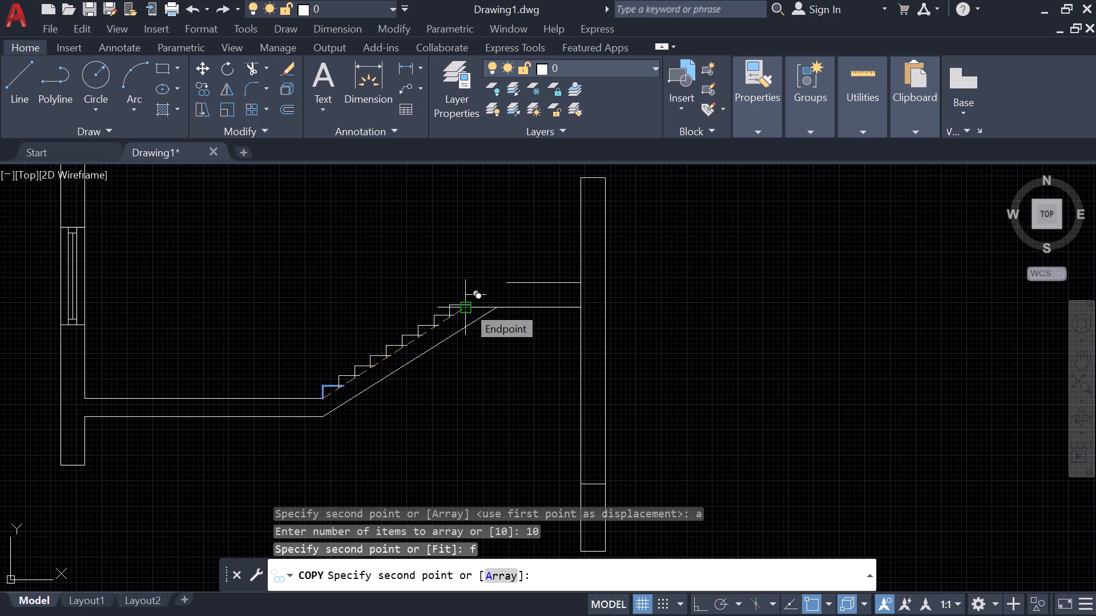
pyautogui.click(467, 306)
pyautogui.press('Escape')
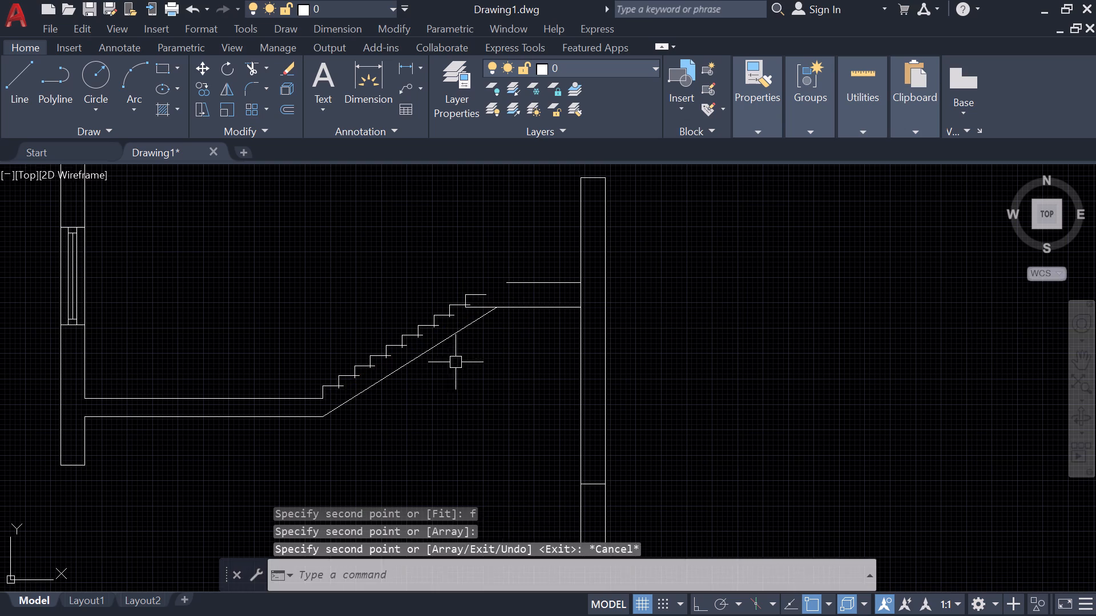
# Examine how the arrayed risers and treads join along the flight and meet the landing.
pyautogui.scroll(-1, 450, 366)
pyautogui.scroll(3, 425, 364)
pyautogui.scroll(3, 373, 361)
pyautogui.moveTo(364, 355); pyautogui.dragTo(533, 348, button='middle')
pyautogui.scroll(1, 366, 355)
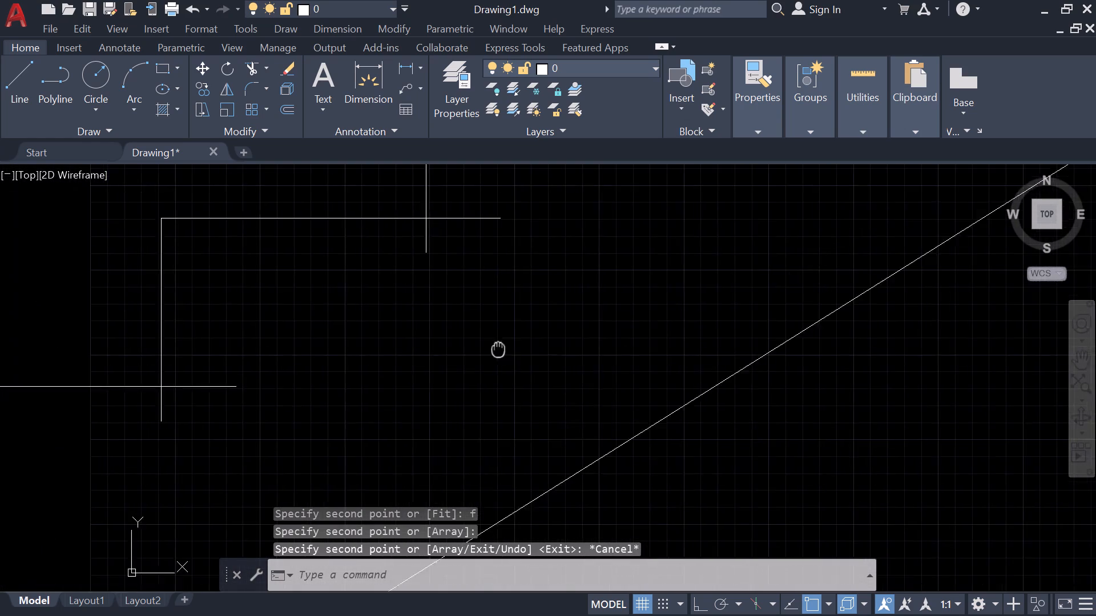
pyautogui.moveTo(533, 348); pyautogui.dragTo(656, 345, button='middle')
pyautogui.scroll(-3, 730, 345)
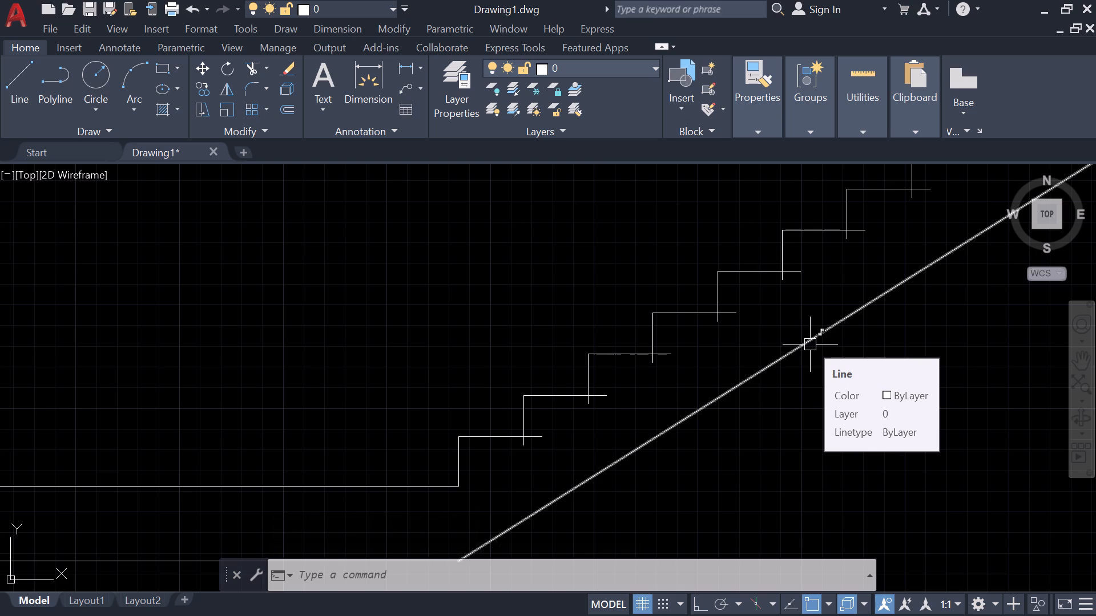
pyautogui.scroll(-3, 804, 337)
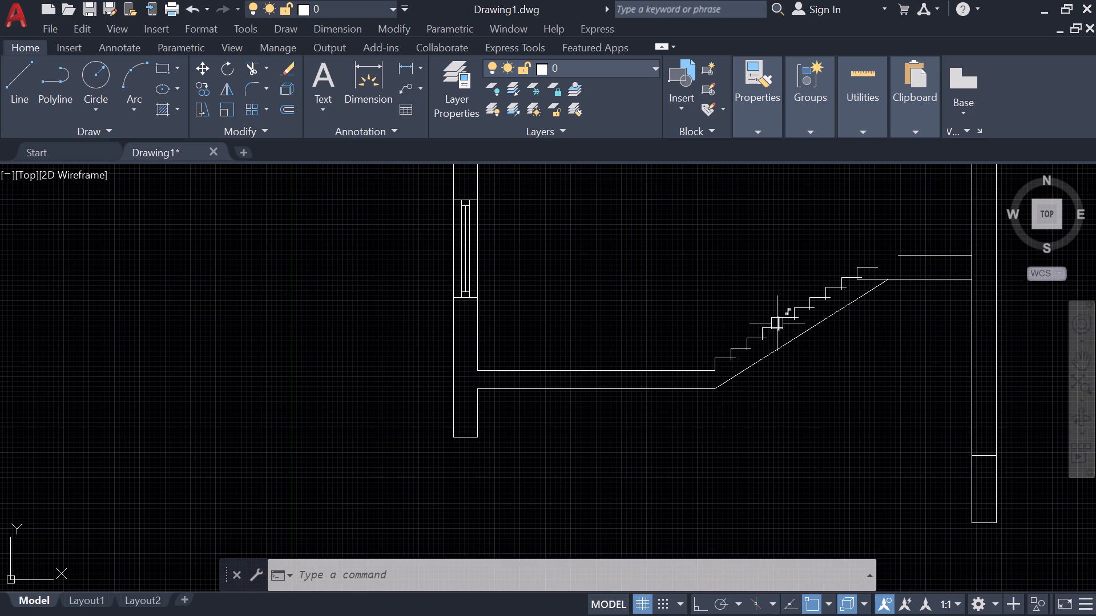
pyautogui.scroll(1, 816, 311)
pyautogui.moveTo(861, 285); pyautogui.dragTo(749, 342, button='middle')
pyautogui.scroll(1, 775, 321)
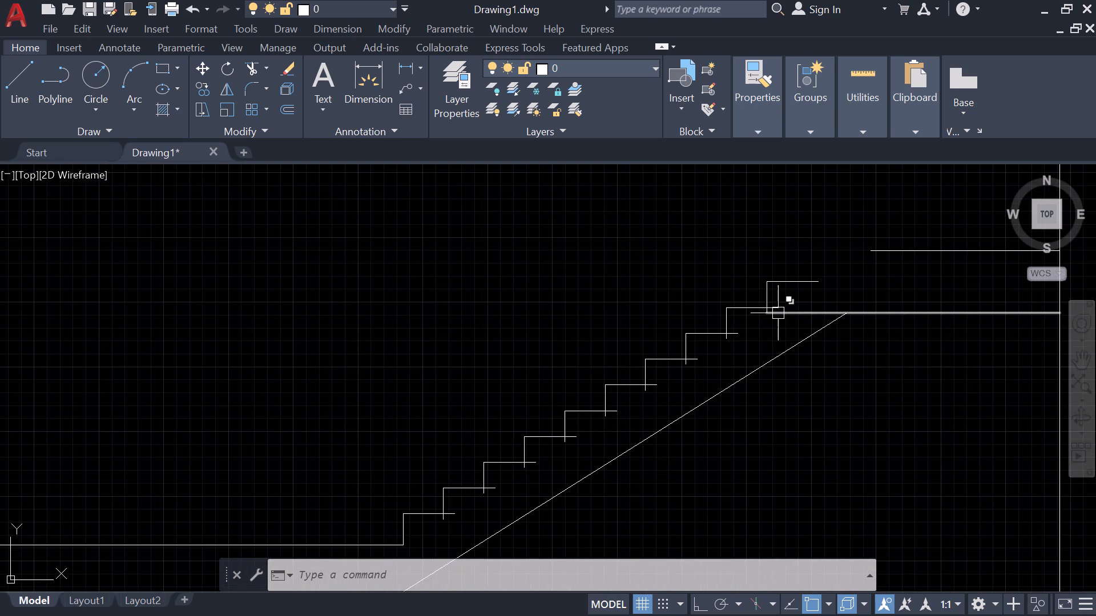
pyautogui.scroll(1, 780, 313)
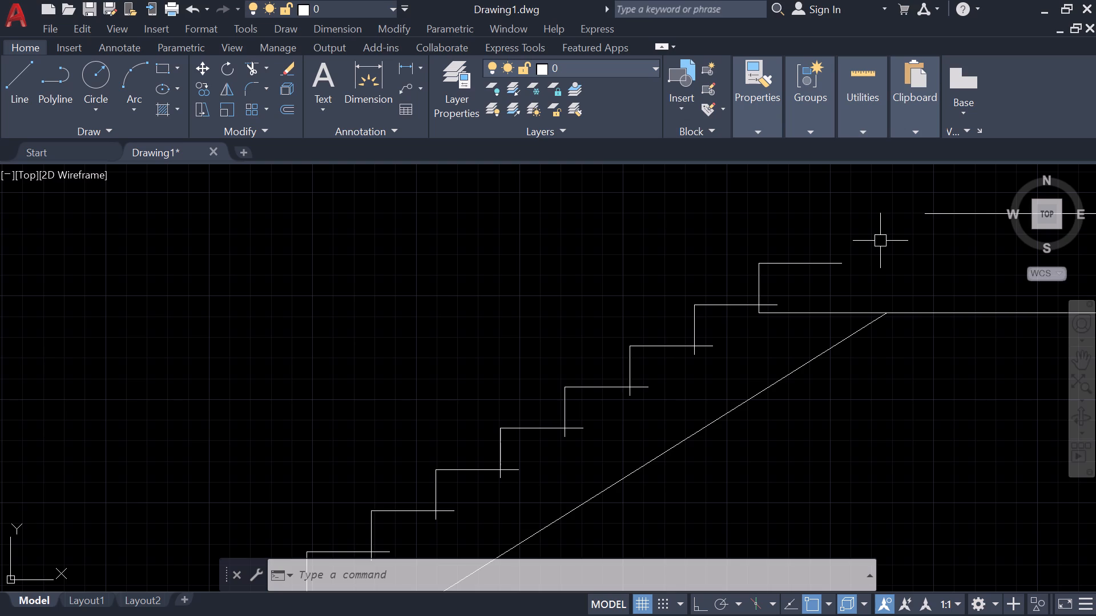
pyautogui.hotkey('ctrl', 'z')
pyautogui.scroll(-2, 788, 307)
pyautogui.scroll(1, 605, 323)
pyautogui.hotkey('ctrl', 'z')
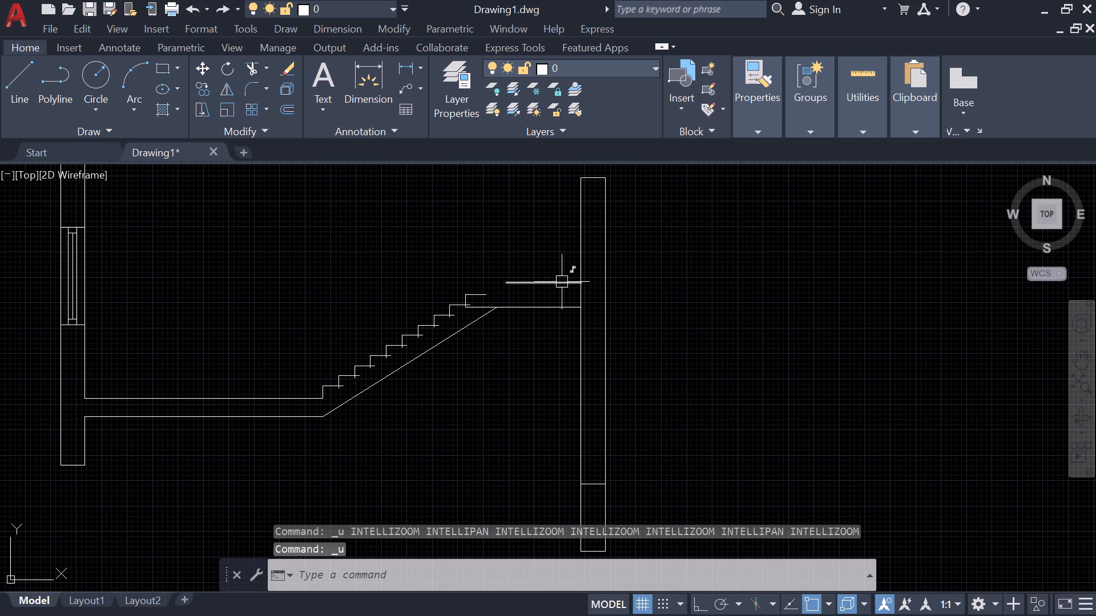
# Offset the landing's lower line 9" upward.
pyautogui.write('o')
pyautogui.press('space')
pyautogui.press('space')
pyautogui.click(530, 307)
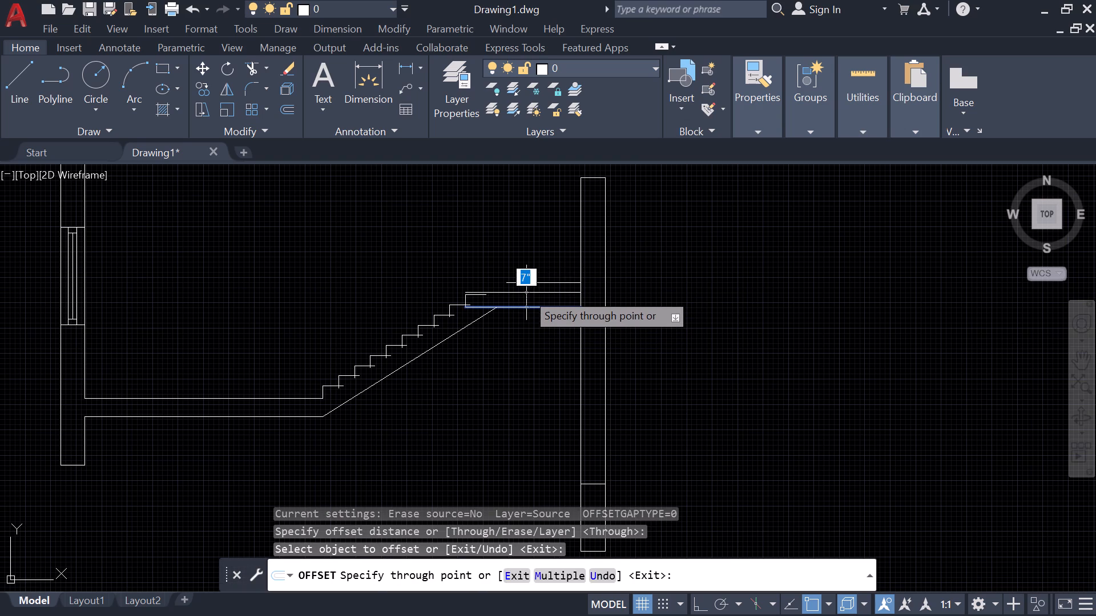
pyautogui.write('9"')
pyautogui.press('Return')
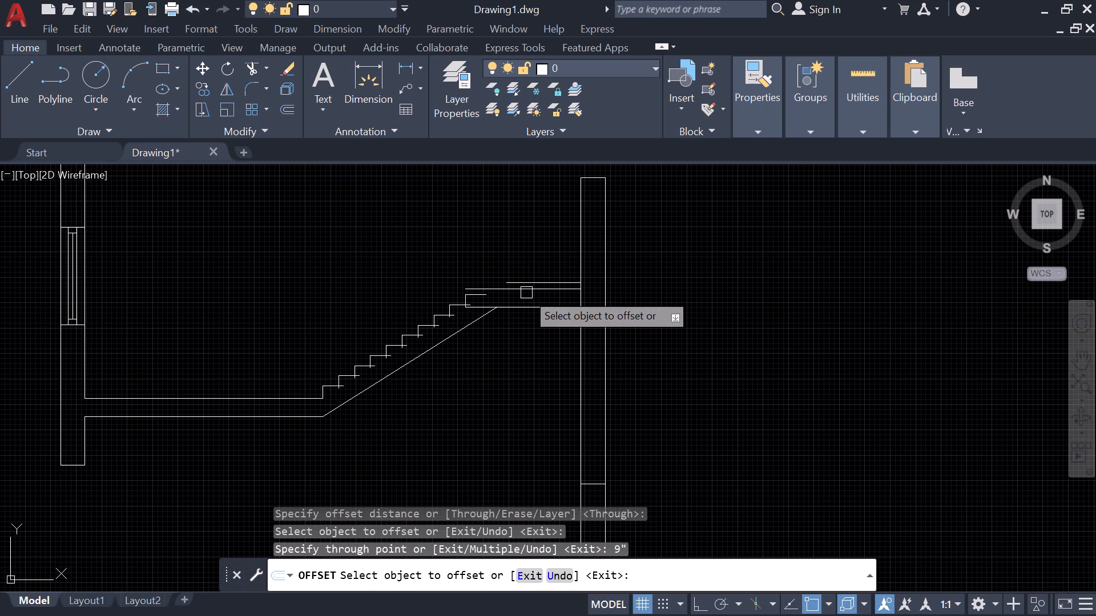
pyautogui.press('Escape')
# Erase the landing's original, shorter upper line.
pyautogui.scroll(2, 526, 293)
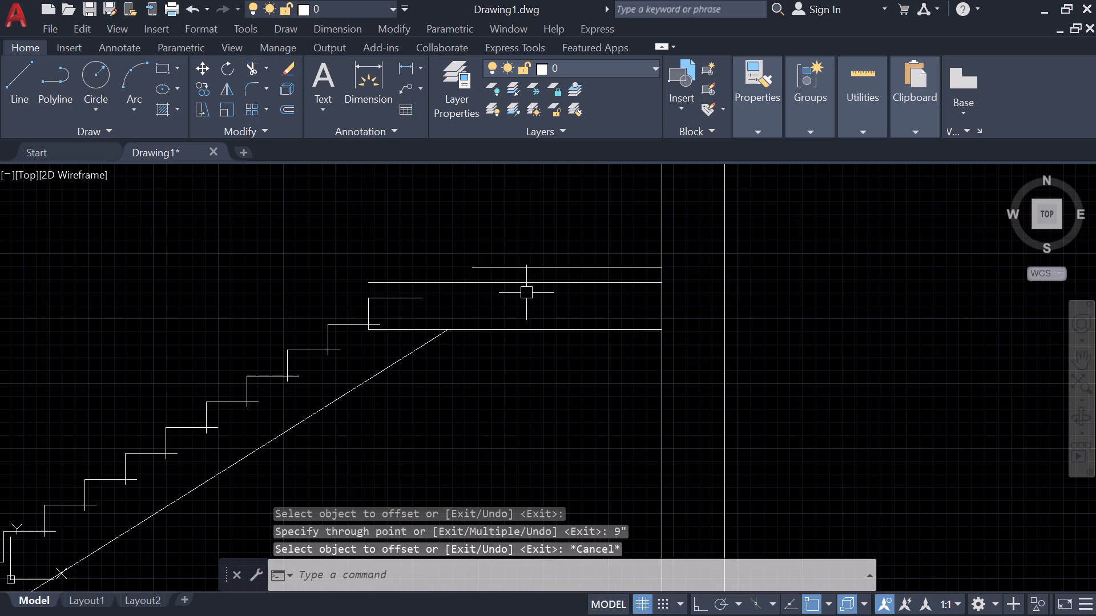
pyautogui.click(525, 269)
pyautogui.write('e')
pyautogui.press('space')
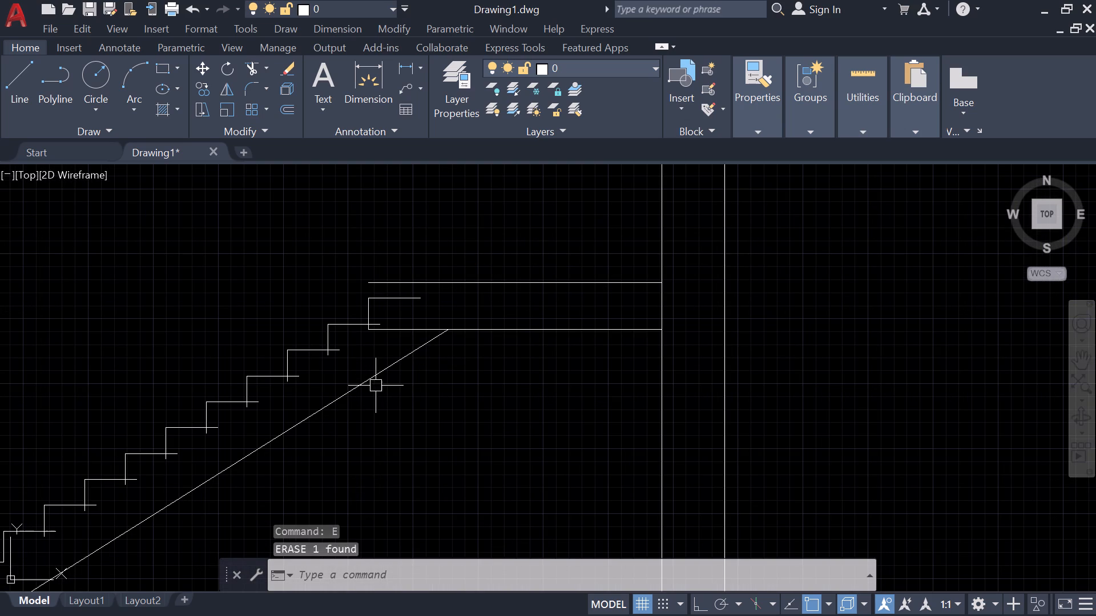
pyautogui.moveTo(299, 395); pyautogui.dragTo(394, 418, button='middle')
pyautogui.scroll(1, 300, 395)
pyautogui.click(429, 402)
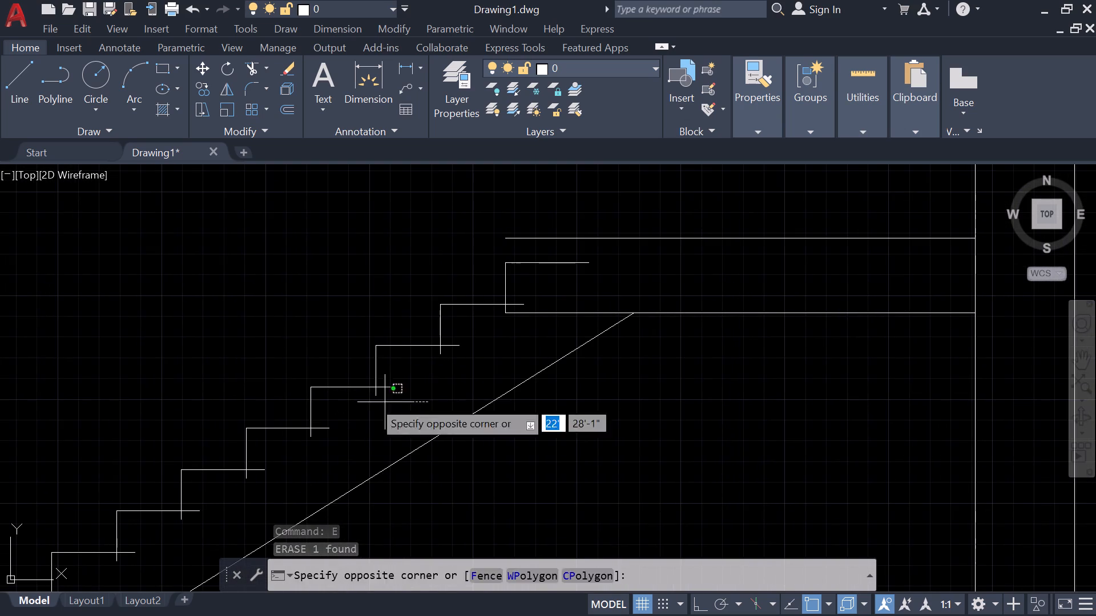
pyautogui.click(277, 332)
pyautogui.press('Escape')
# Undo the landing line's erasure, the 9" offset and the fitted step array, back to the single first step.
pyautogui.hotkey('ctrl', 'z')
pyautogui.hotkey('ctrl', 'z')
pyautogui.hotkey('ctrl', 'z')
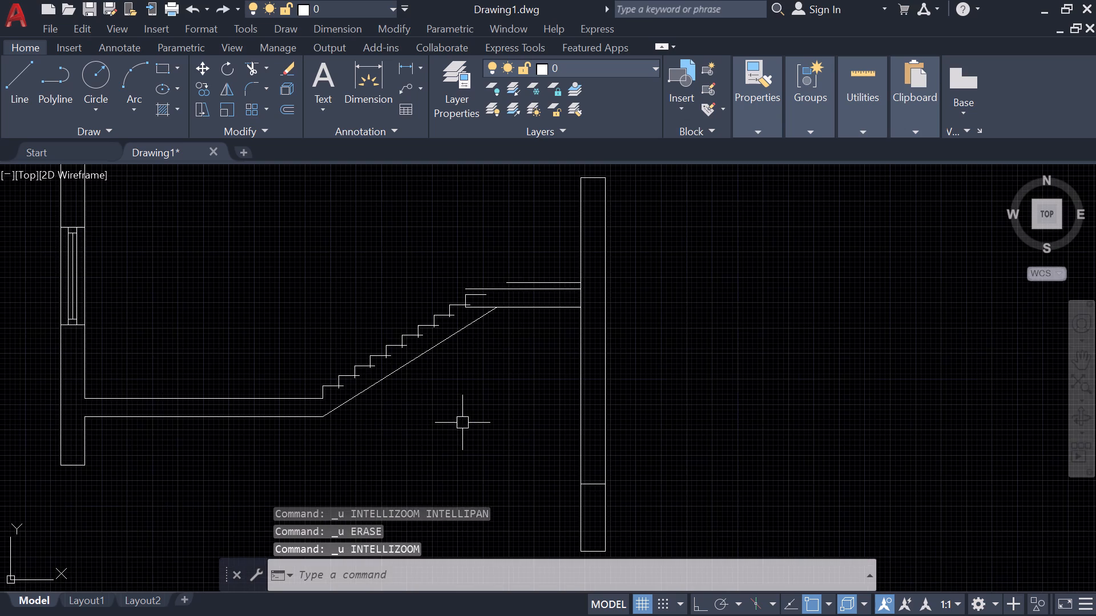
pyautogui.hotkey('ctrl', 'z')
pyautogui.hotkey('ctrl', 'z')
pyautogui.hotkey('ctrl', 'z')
# Erase the landing's short upper line next to the wall.
pyautogui.moveTo(666, 322); pyautogui.dragTo(521, 453, button='middle')
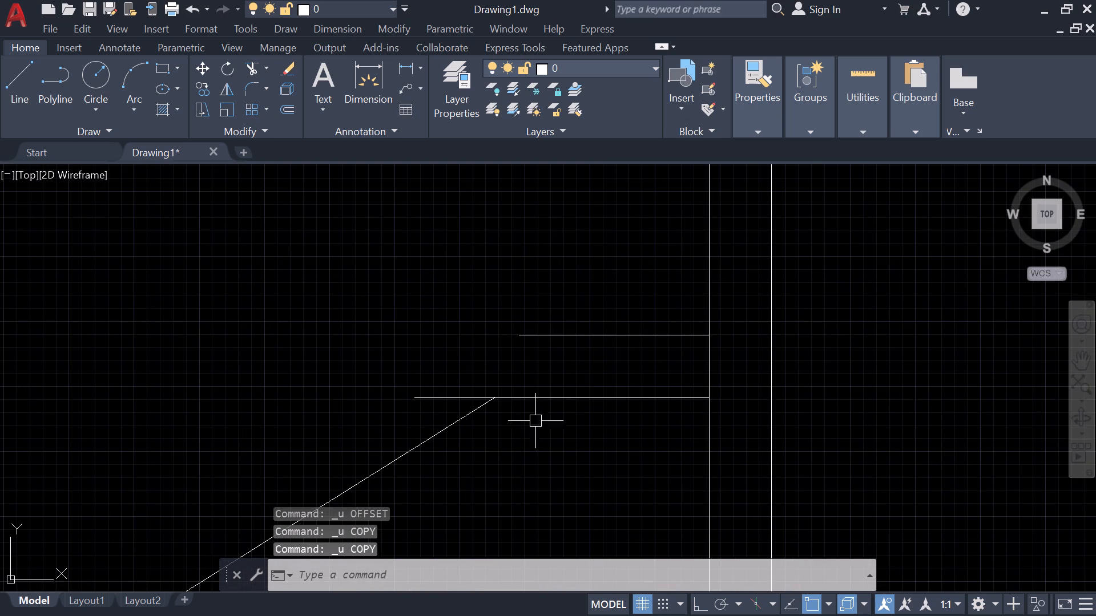
pyautogui.moveTo(590, 370); pyautogui.dragTo(591, 343)
pyautogui.moveTo(541, 246); pyautogui.dragTo(542, 253)
pyautogui.write('e')
pyautogui.press('space')
# Offset the landing's lower line 9" upward to form the slab's top line.
pyautogui.press('o')
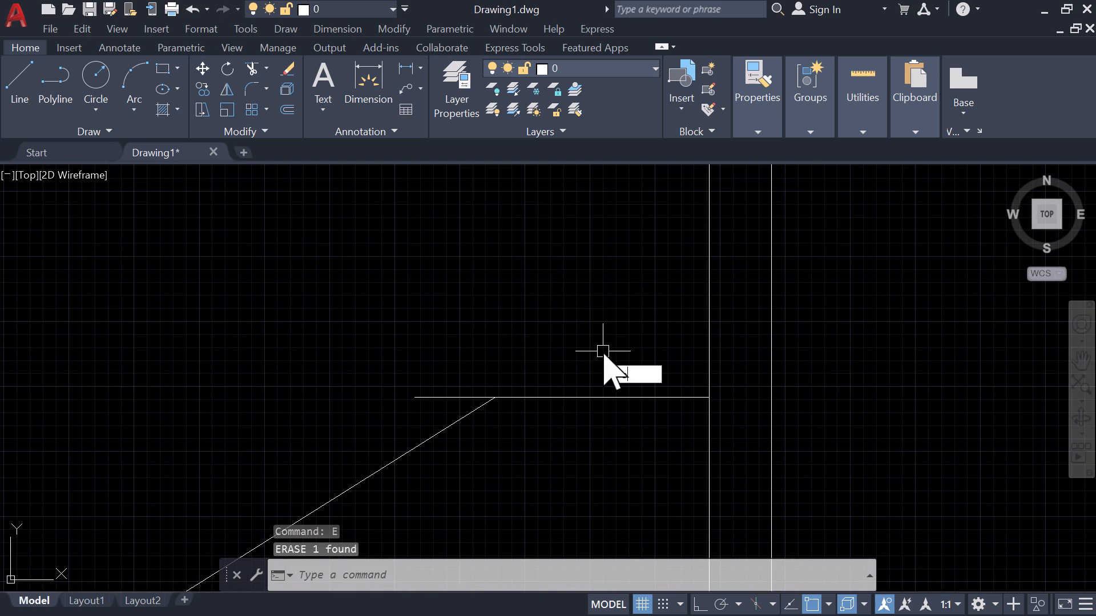
pyautogui.press('Return')
pyautogui.press('9')
pyautogui.hotkey('shift', '"')
pyautogui.press('Return')
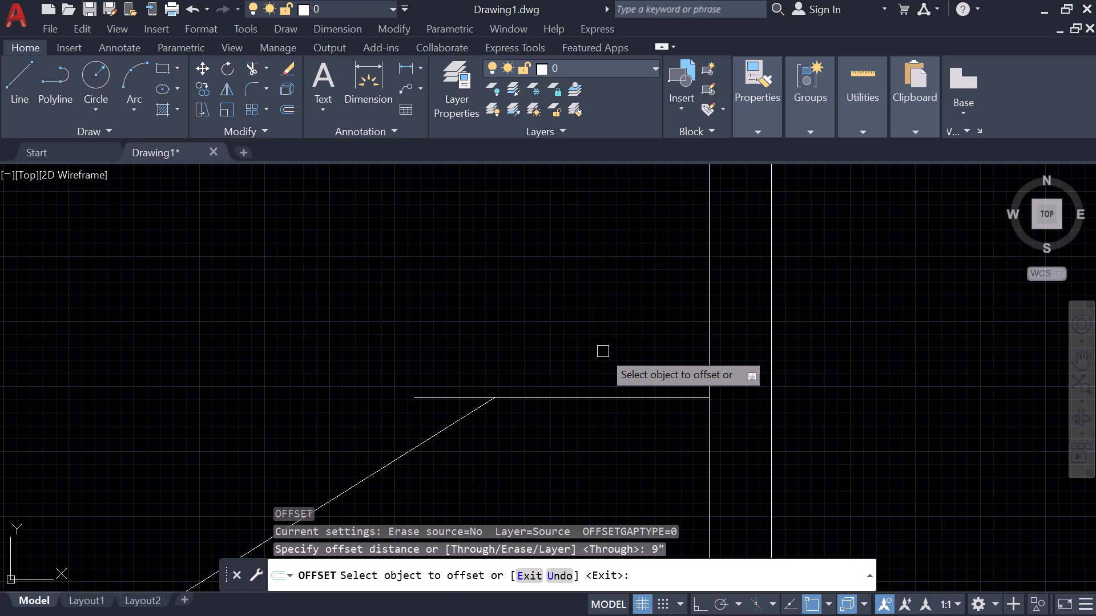
pyautogui.click(656, 394)
pyautogui.click(655, 357)
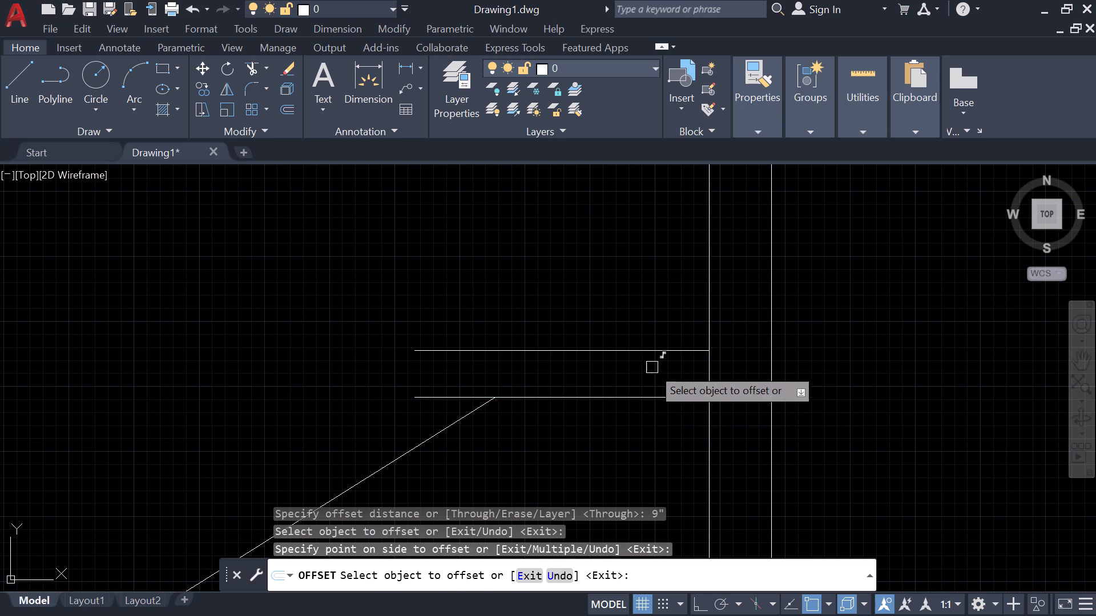
pyautogui.press('Escape')
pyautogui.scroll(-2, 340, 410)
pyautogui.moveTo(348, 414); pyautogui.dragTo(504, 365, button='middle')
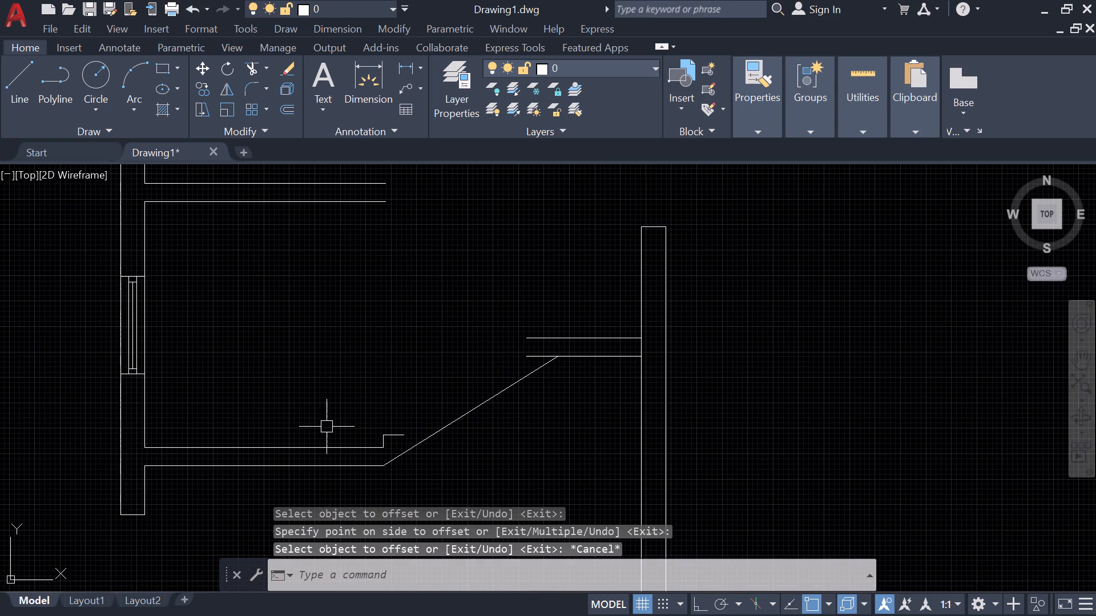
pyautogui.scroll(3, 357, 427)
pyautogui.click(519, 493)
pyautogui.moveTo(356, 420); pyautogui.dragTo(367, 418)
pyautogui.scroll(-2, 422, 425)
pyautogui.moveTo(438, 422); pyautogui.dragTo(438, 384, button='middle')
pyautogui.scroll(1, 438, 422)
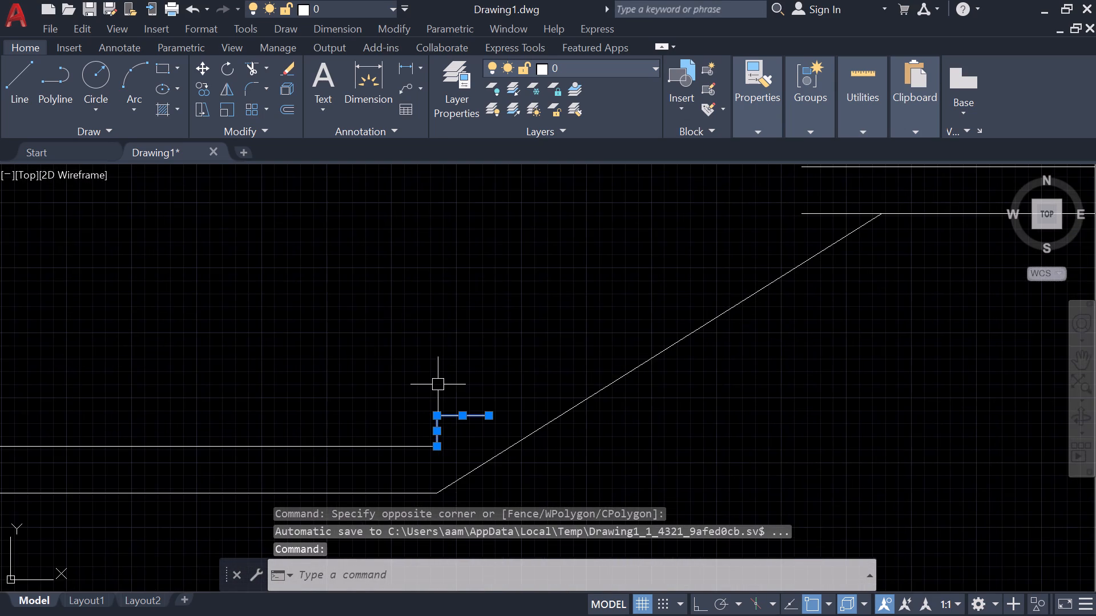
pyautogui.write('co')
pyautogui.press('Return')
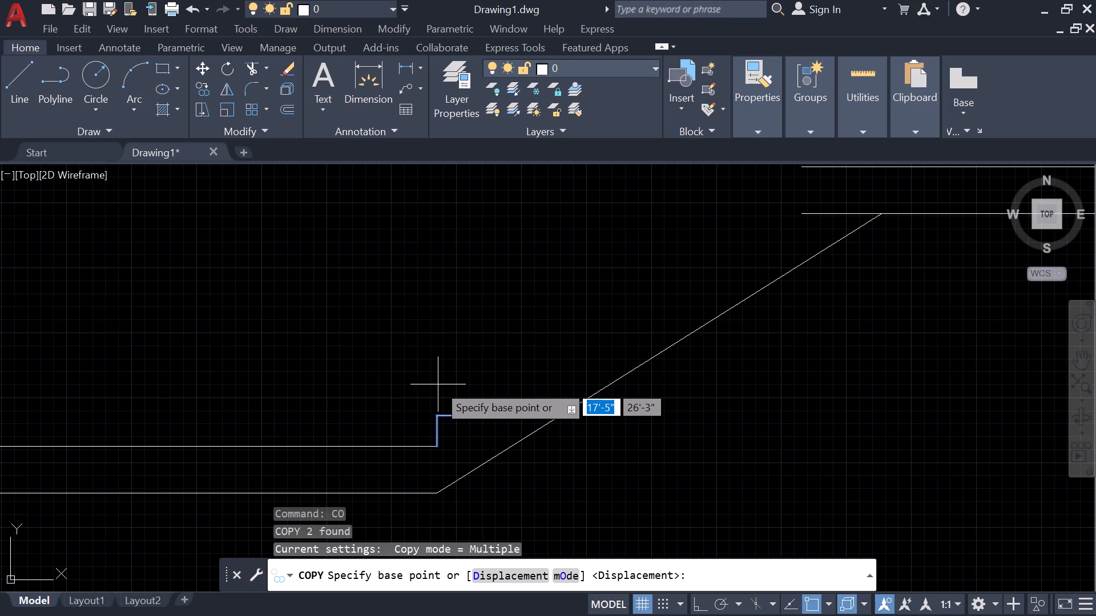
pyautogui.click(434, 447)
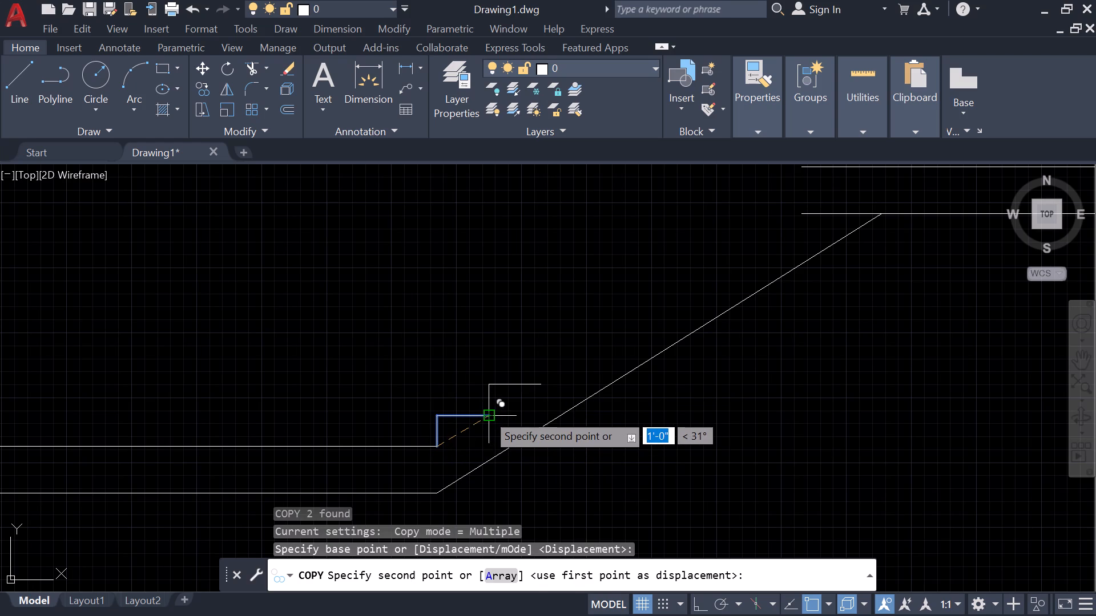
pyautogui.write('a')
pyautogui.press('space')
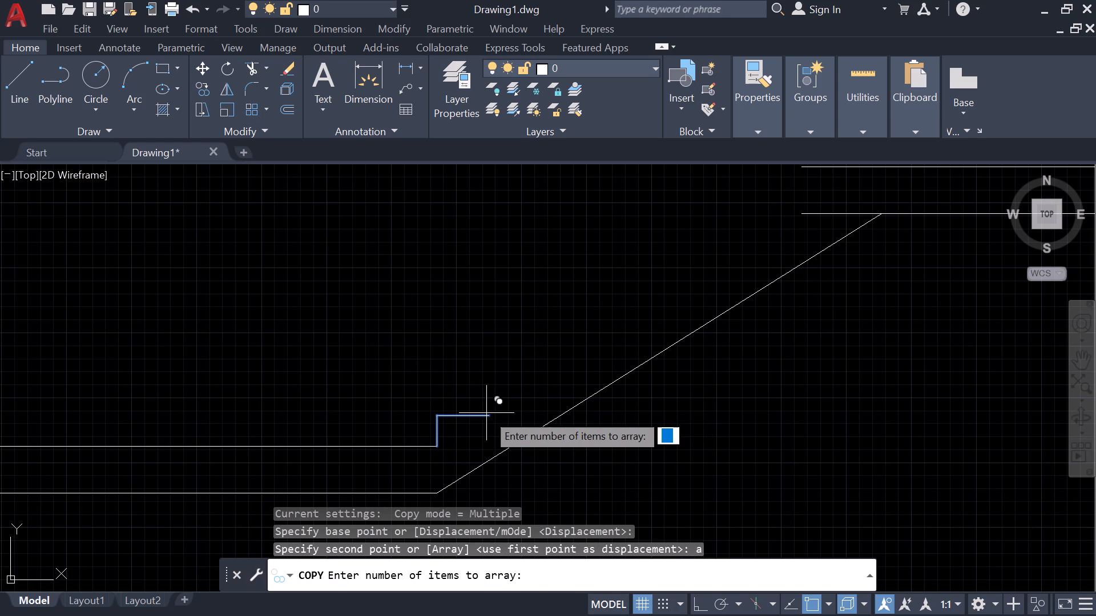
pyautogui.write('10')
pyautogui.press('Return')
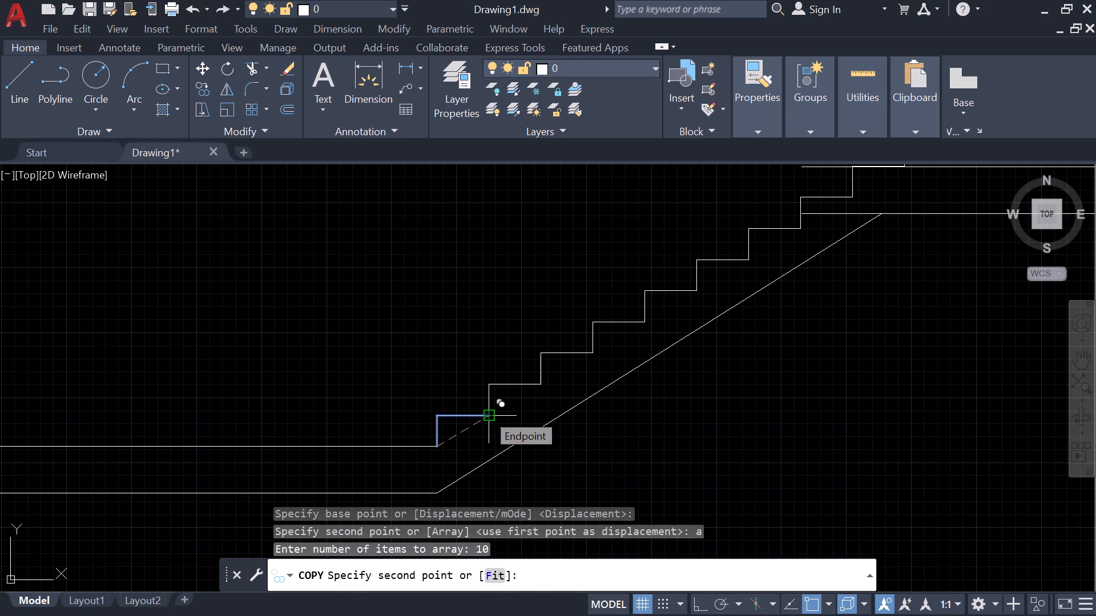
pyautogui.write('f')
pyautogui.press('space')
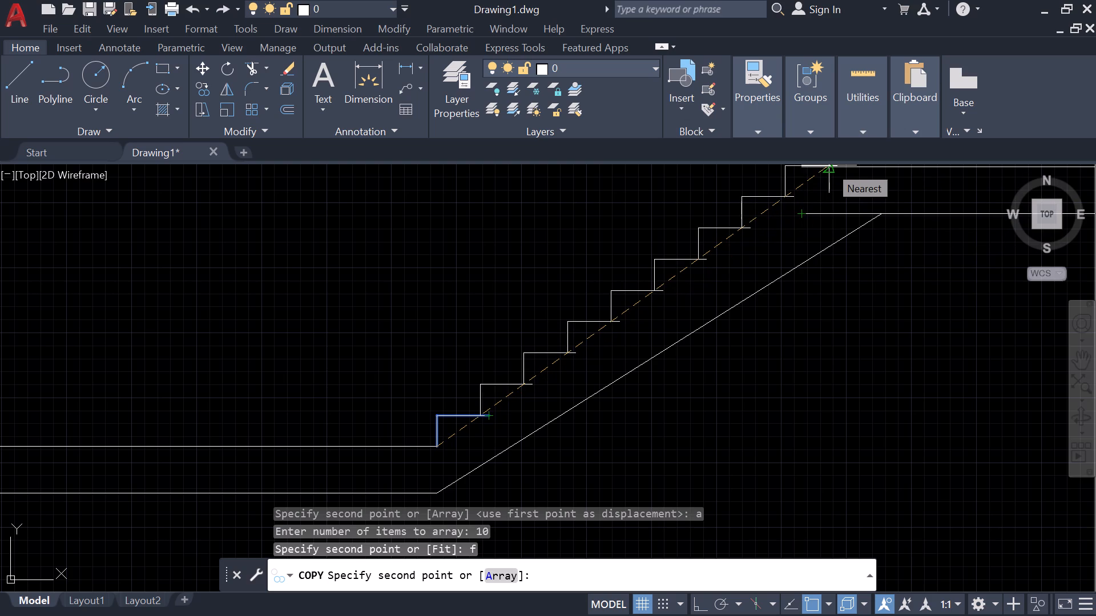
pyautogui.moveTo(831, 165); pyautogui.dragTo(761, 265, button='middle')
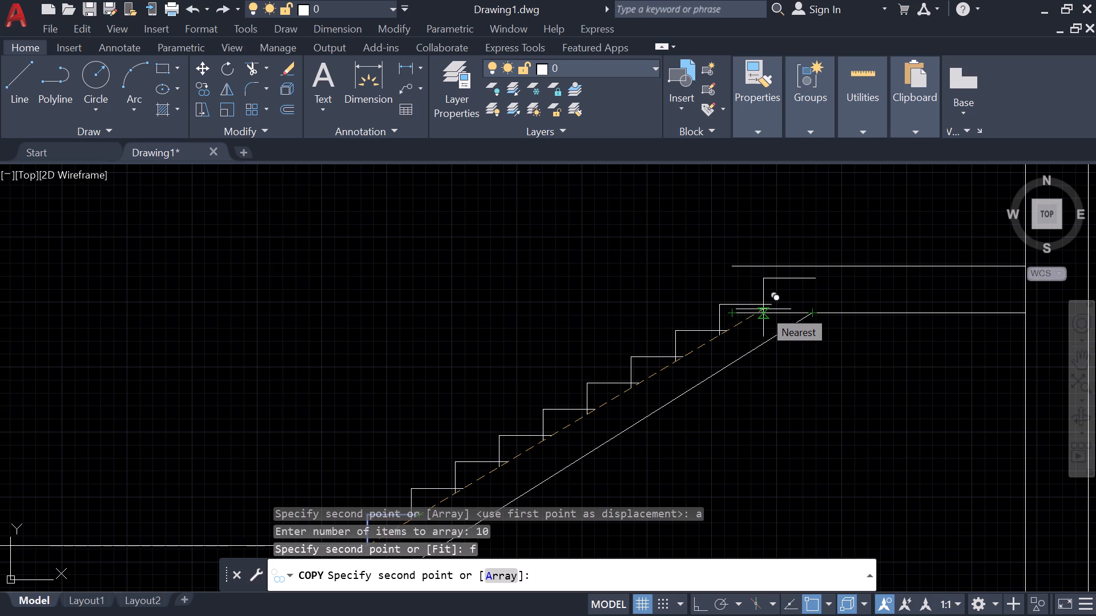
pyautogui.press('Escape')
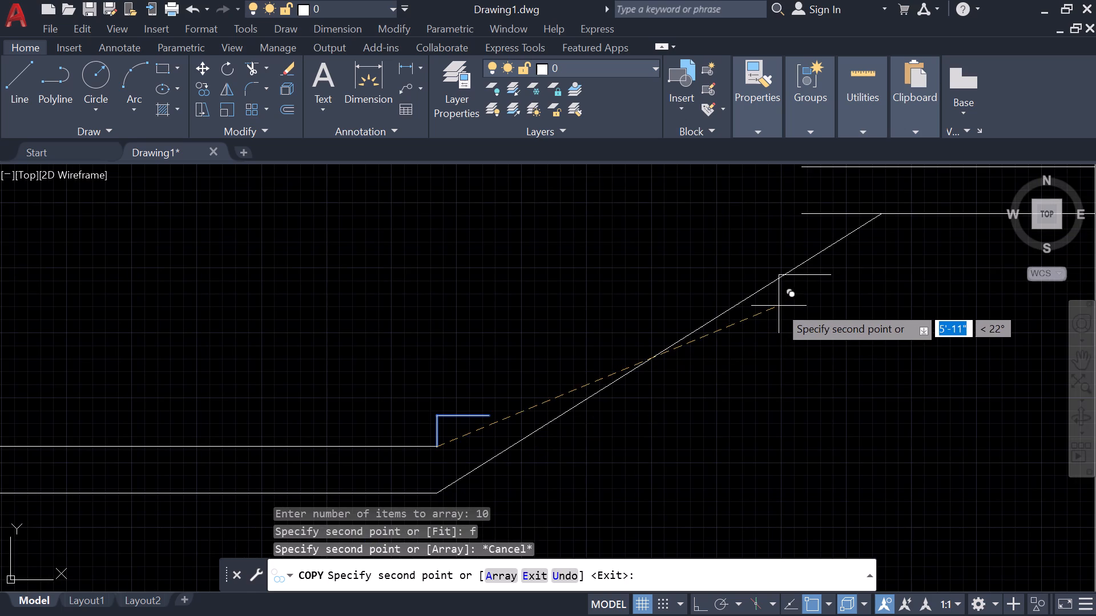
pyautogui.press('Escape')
# Erase the landing slab's top line.
pyautogui.moveTo(845, 295); pyautogui.dragTo(636, 447, button='middle')
pyautogui.click(700, 346)
pyautogui.click(674, 295)
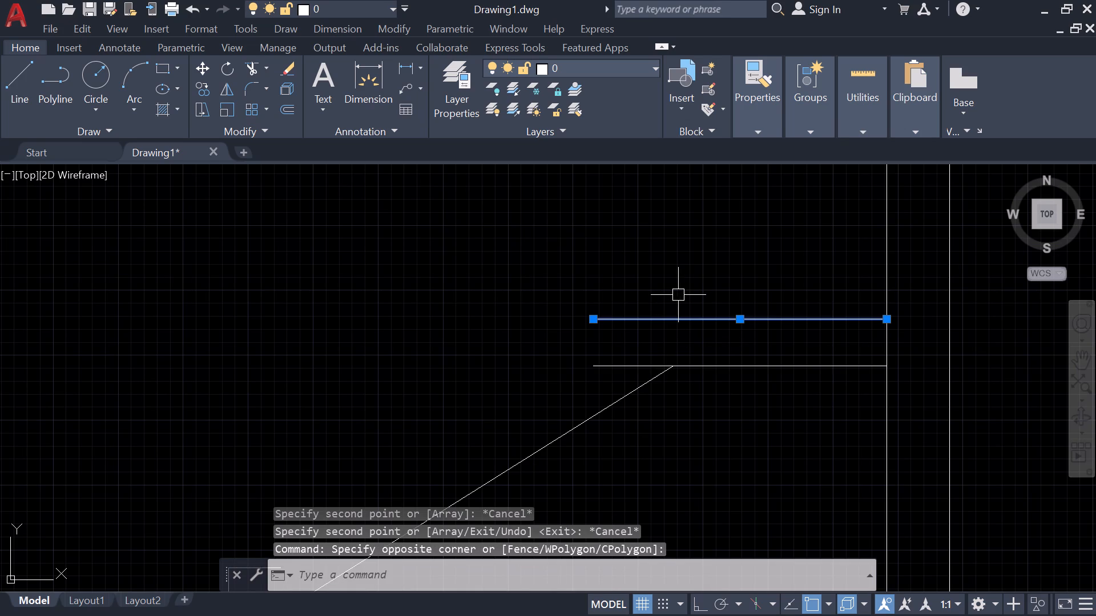
pyautogui.write('e')
pyautogui.press('space')
pyautogui.press('space')
pyautogui.press('space')
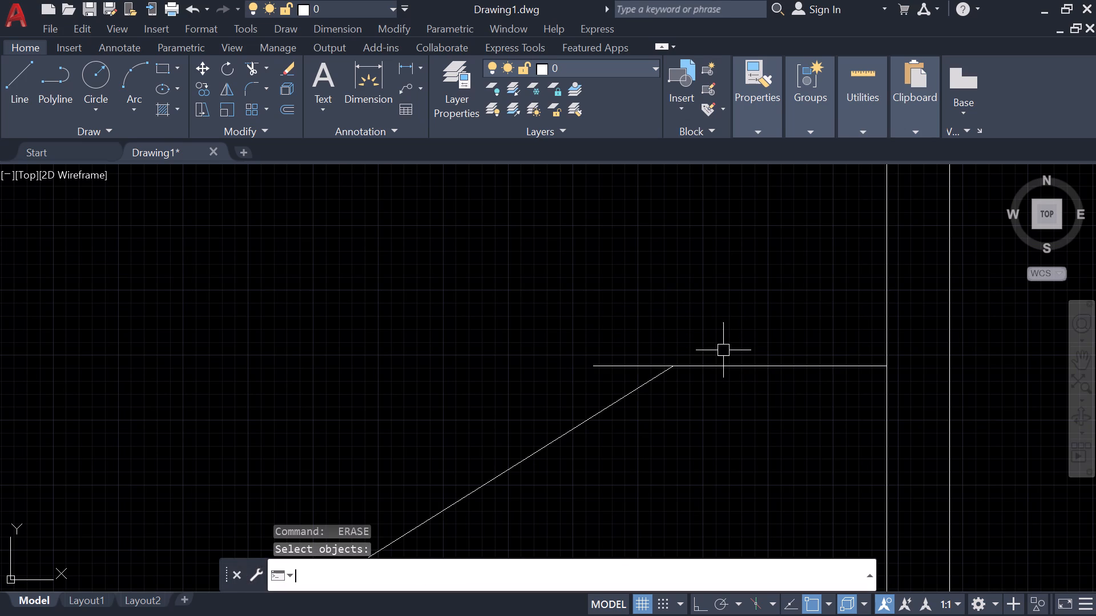
pyautogui.press('Escape')
# Offset the landing's lower line 9" upward to redraw the slab's top line.
pyautogui.press('o')
pyautogui.press('Return')
pyautogui.write('9"')
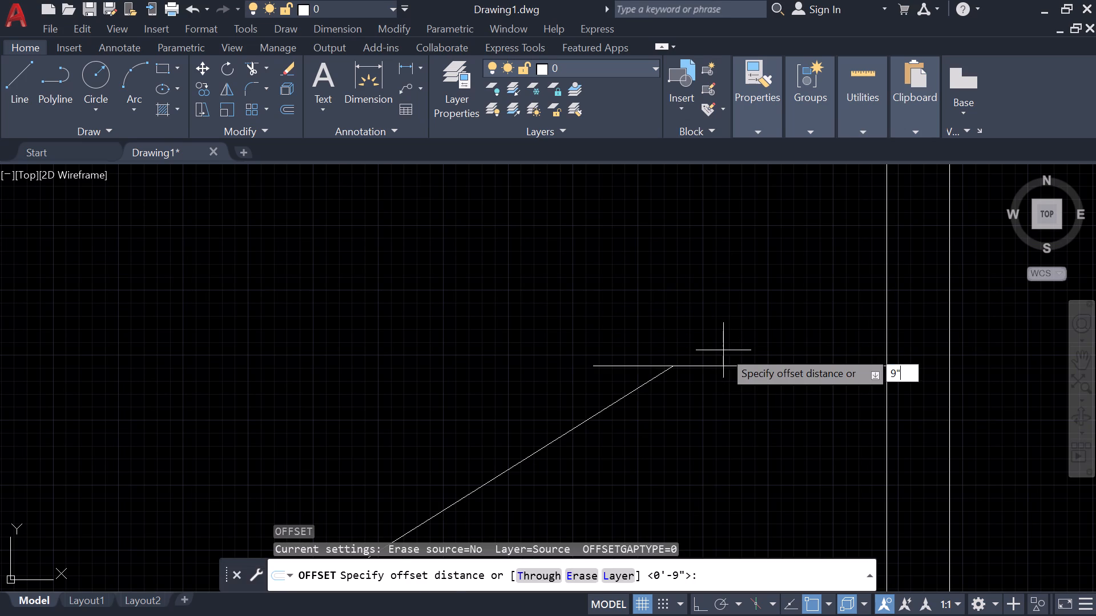
pyautogui.press('Return')
pyautogui.click(724, 362)
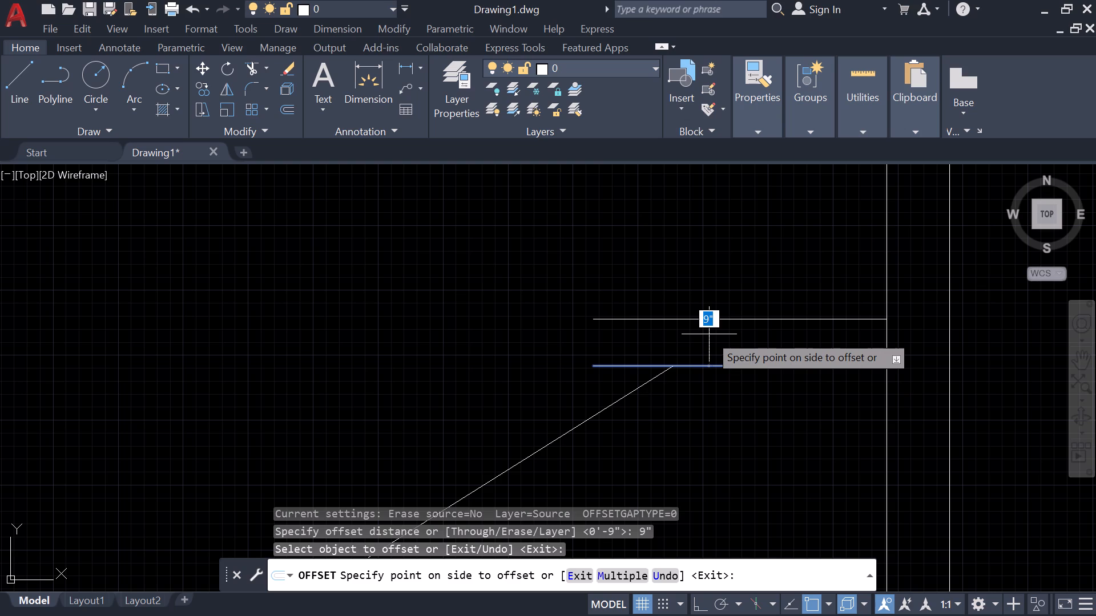
pyautogui.write('9"')
pyautogui.press('Return')
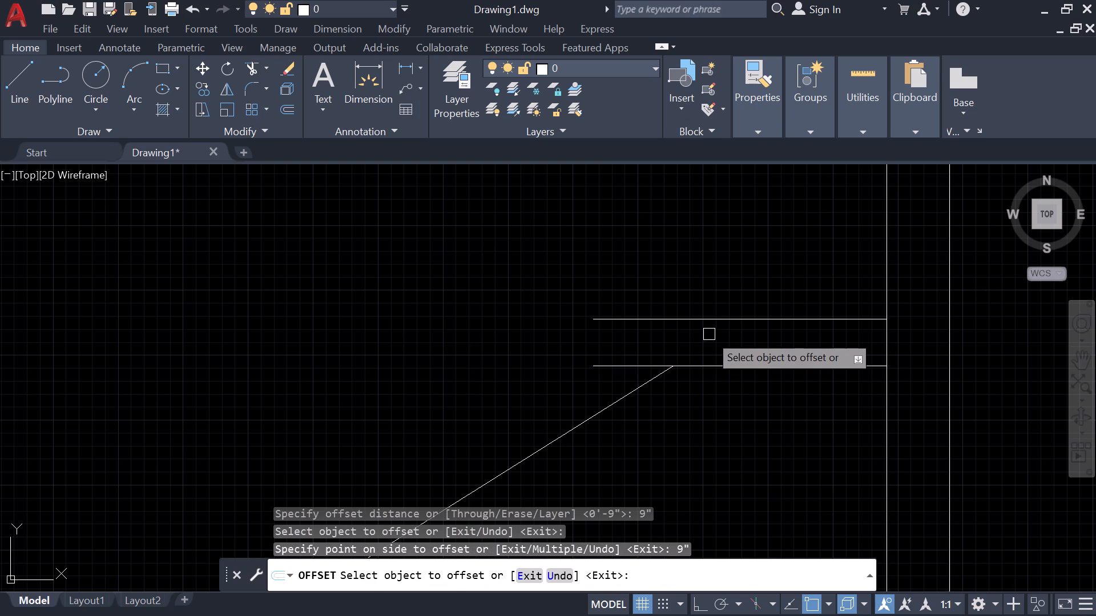
pyautogui.scroll(-2, 731, 424)
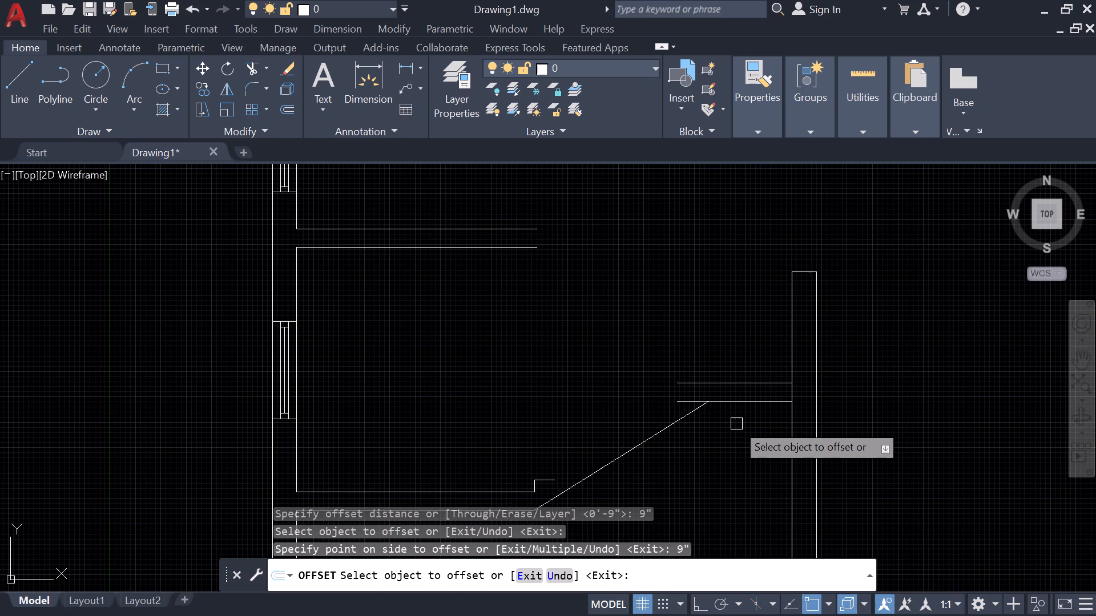
pyautogui.moveTo(736, 424); pyautogui.dragTo(800, 349, button='middle')
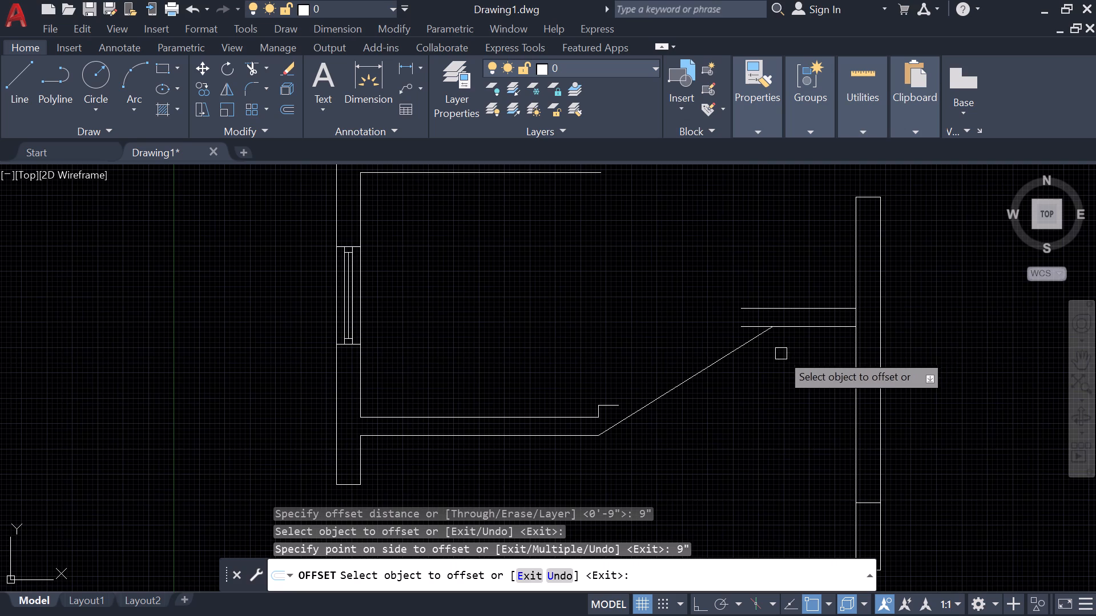
pyautogui.scroll(3, 577, 386)
pyautogui.press('Escape')
# Copy the first step as a fitted array of 10 items, ending with the last riser meeting the start of the landing's top line.
pyautogui.moveTo(684, 486); pyautogui.dragTo(652, 481)
pyautogui.moveTo(570, 443); pyautogui.dragTo(576, 443)
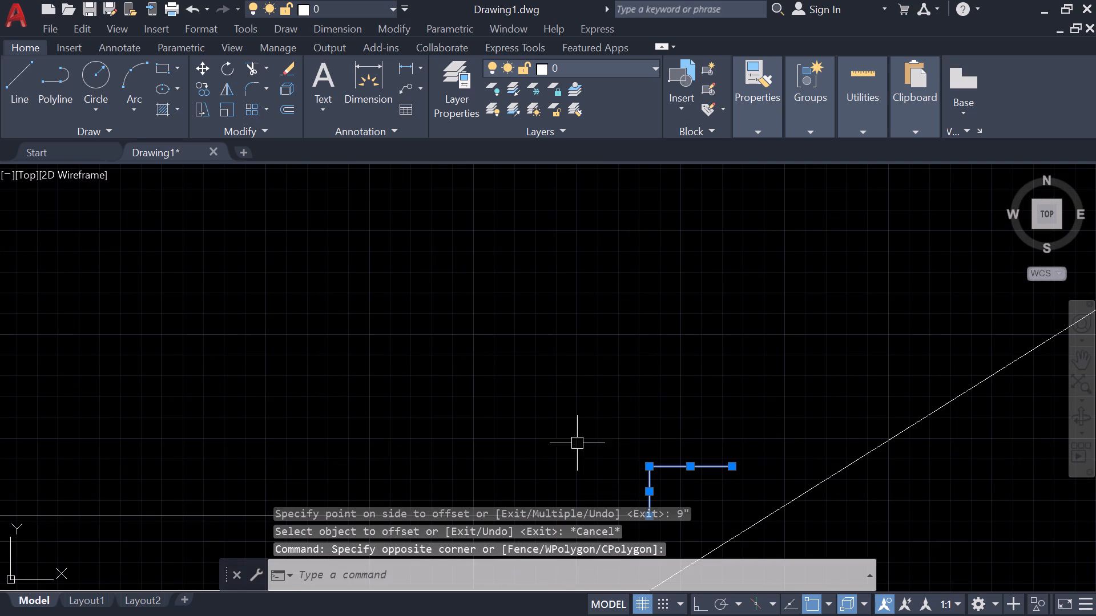
pyautogui.press('c')
pyautogui.write('o')
pyautogui.press('space')
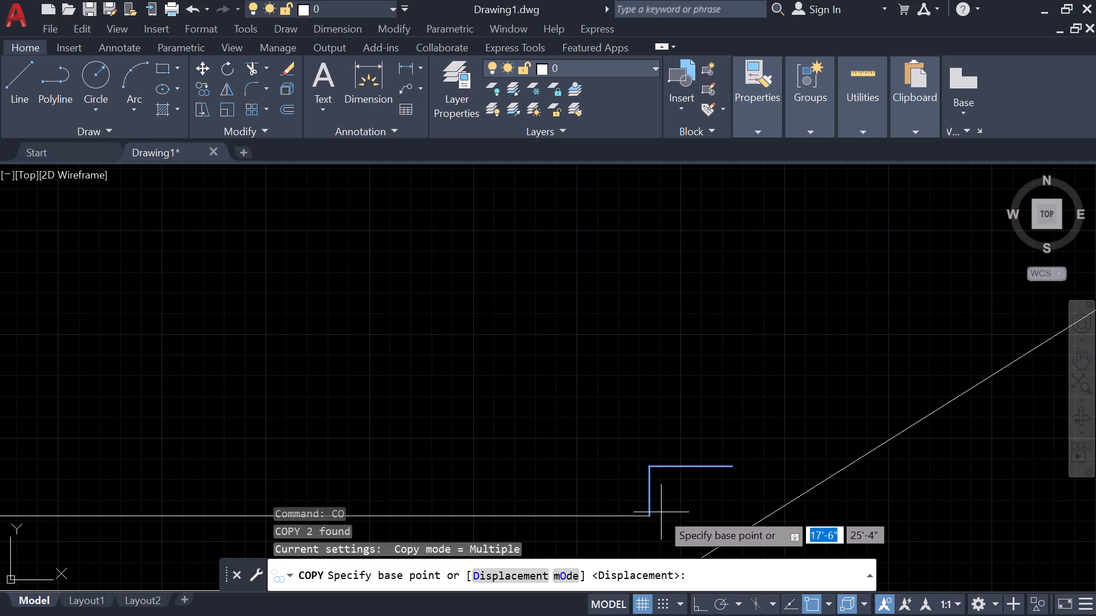
pyautogui.click(647, 514)
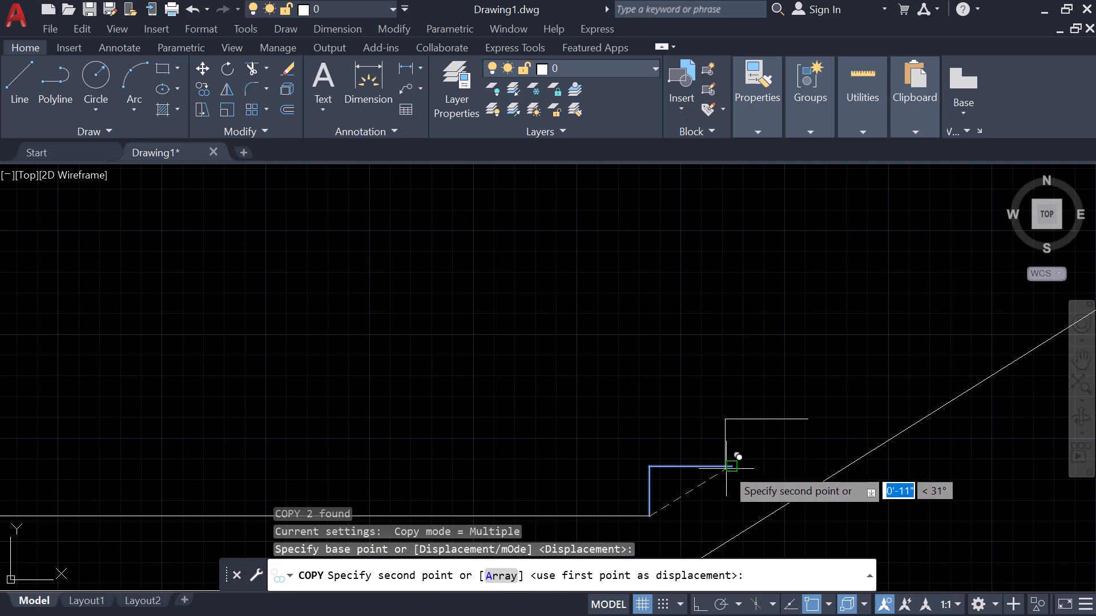
pyautogui.write('a')
pyautogui.press('space')
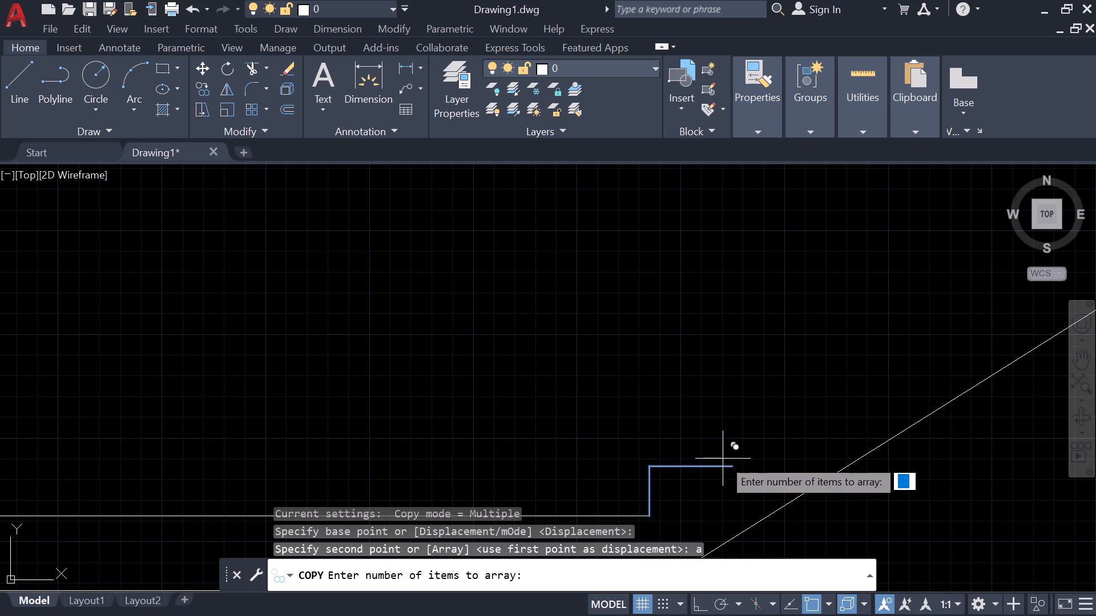
pyautogui.write('10')
pyautogui.press('Return')
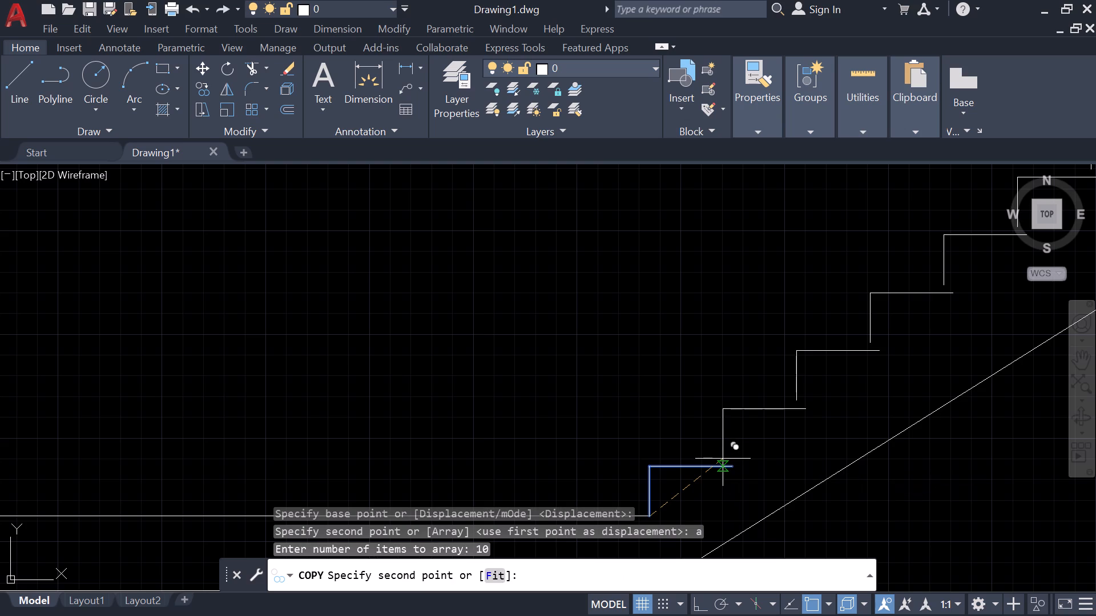
pyautogui.write('f')
pyautogui.press('space')
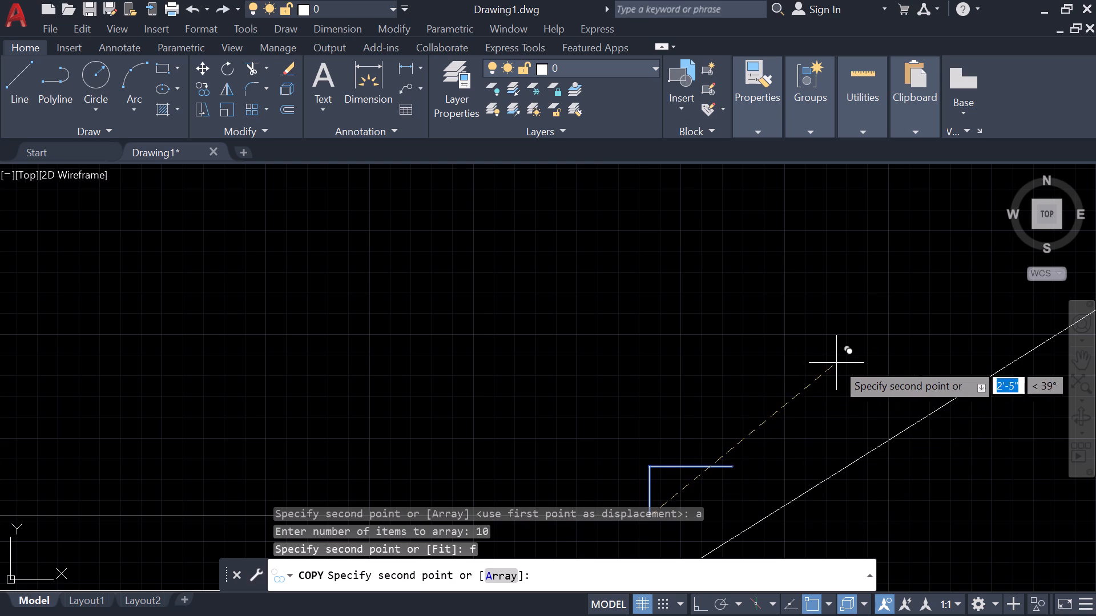
pyautogui.scroll(-1, 836, 363)
pyautogui.moveTo(867, 354); pyautogui.dragTo(461, 469, button='middle')
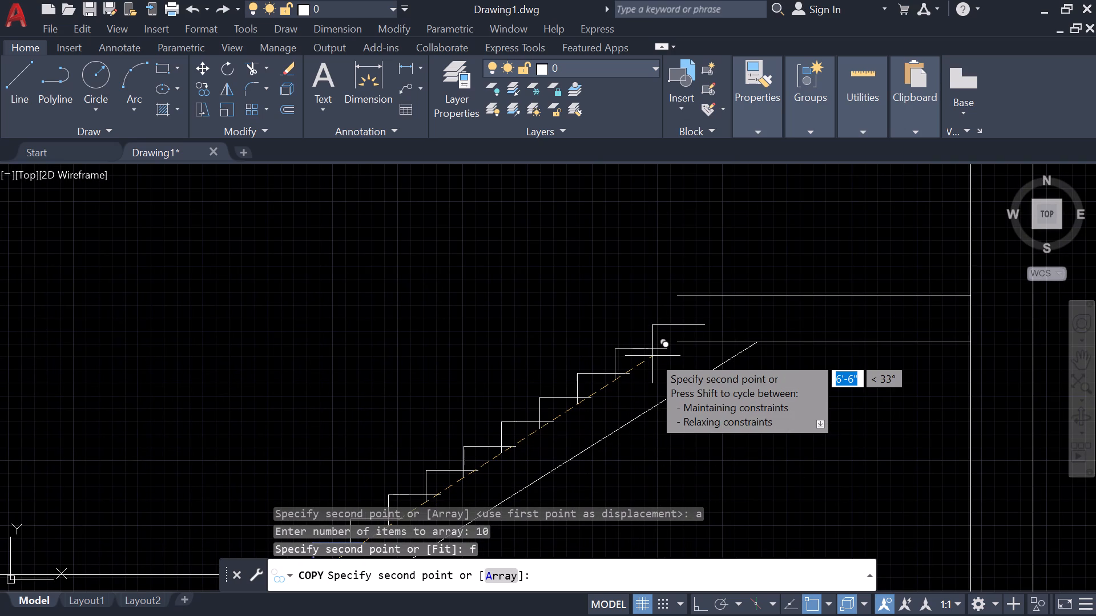
pyautogui.hotkey('shift', 'F8')
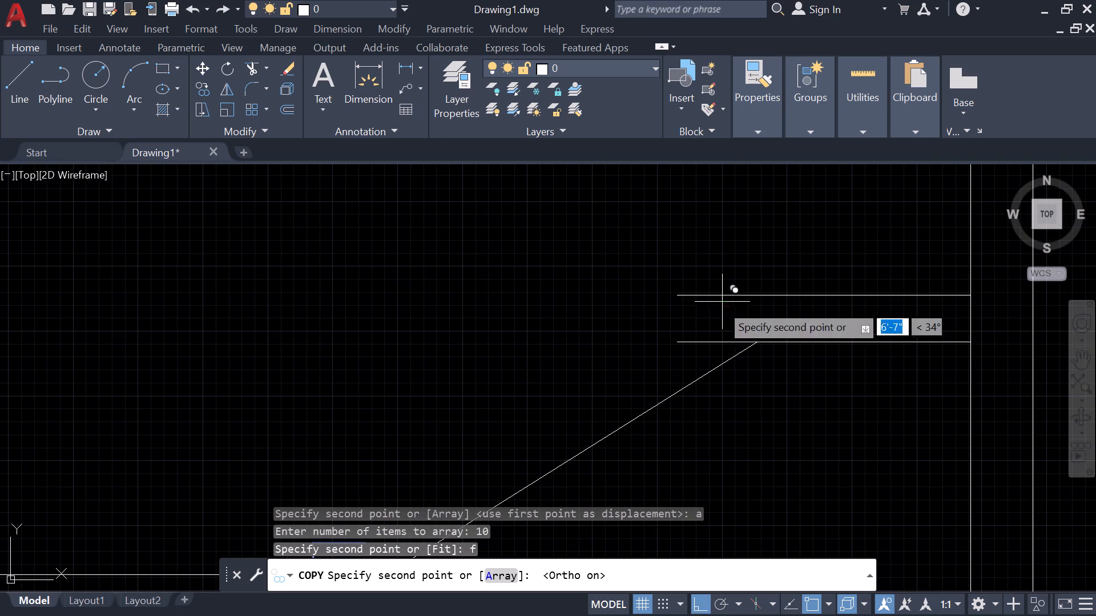
pyautogui.scroll(-2, 722, 487)
pyautogui.moveTo(722, 476); pyautogui.dragTo(723, 460, button='middle')
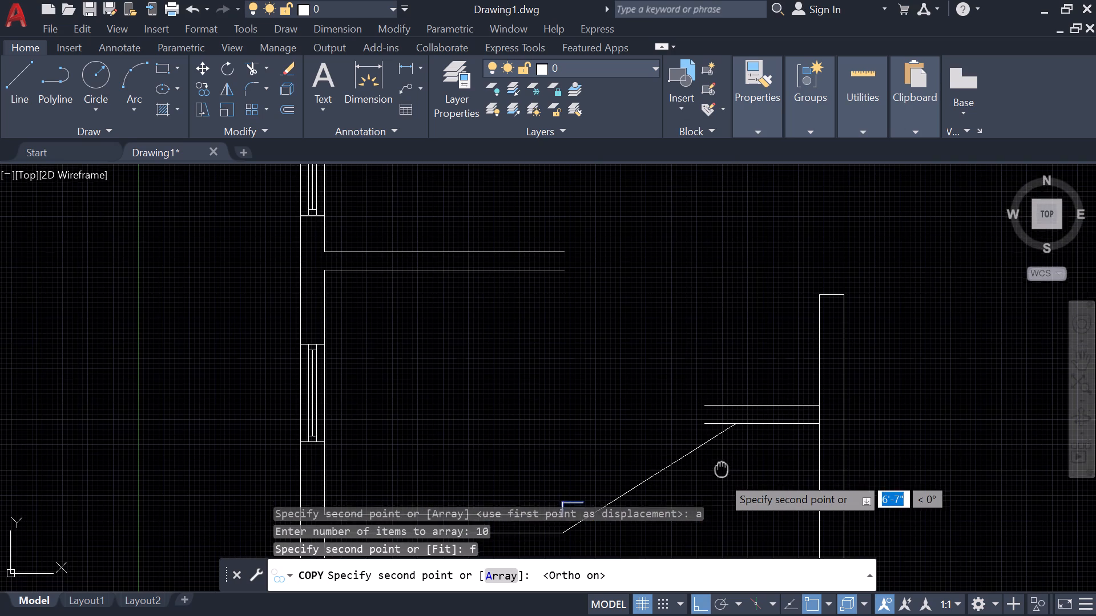
pyautogui.moveTo(723, 460); pyautogui.dragTo(733, 384, button='middle')
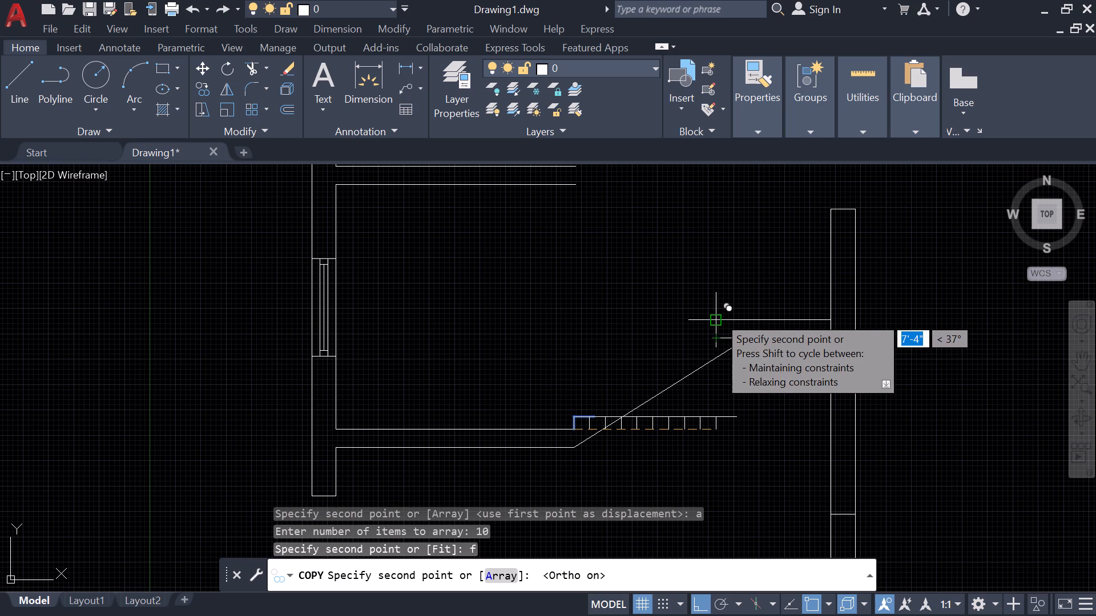
pyautogui.hotkey('shift', 'F8')
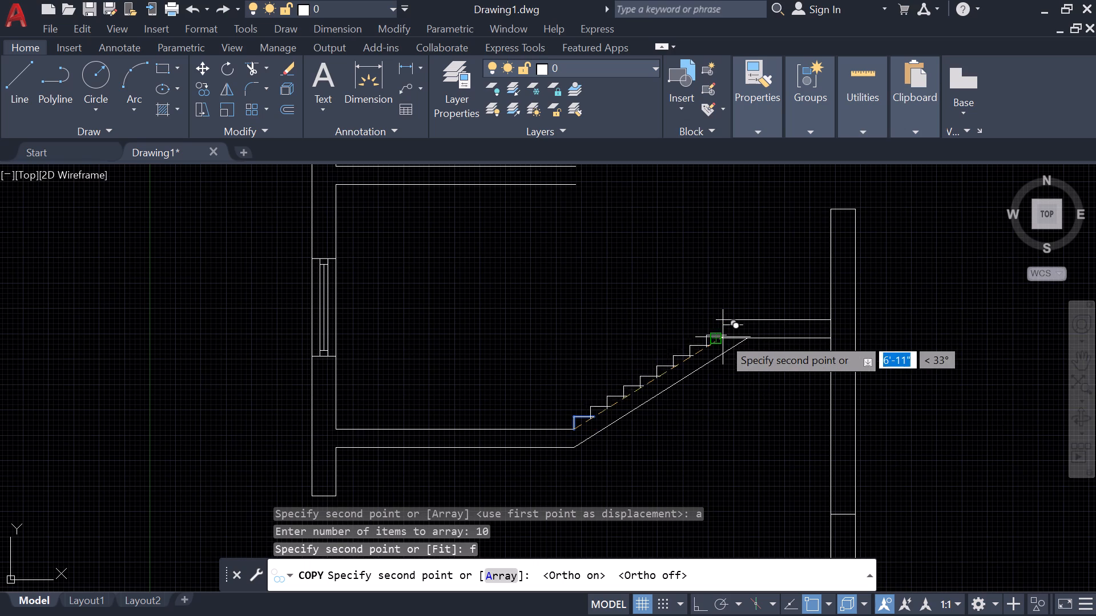
pyautogui.scroll(4, 722, 337)
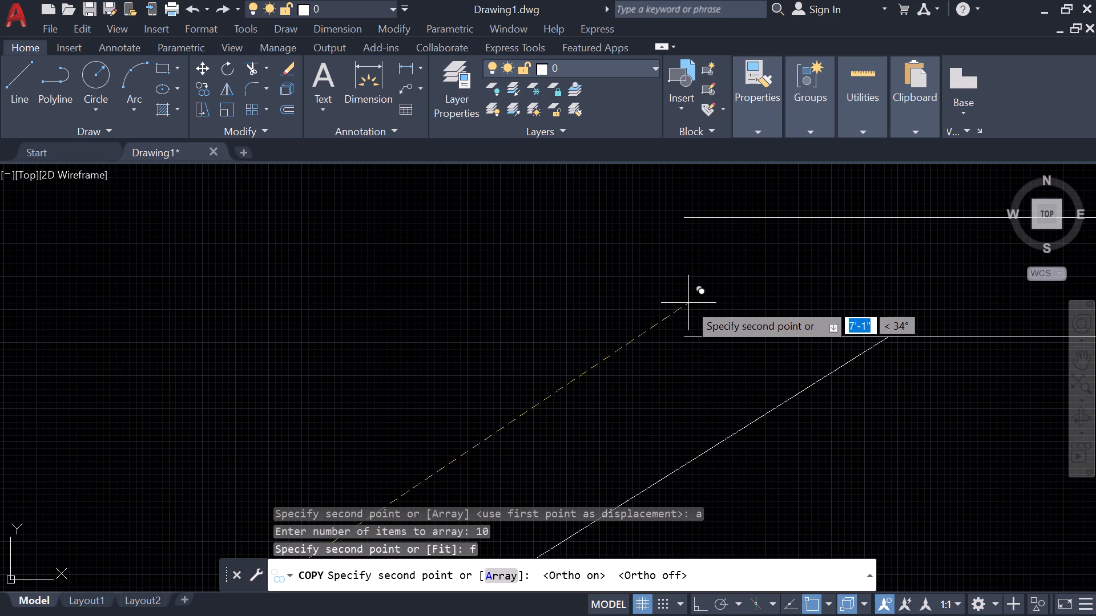
pyautogui.moveTo(685, 213); pyautogui.dragTo(684, 241, button='middle')
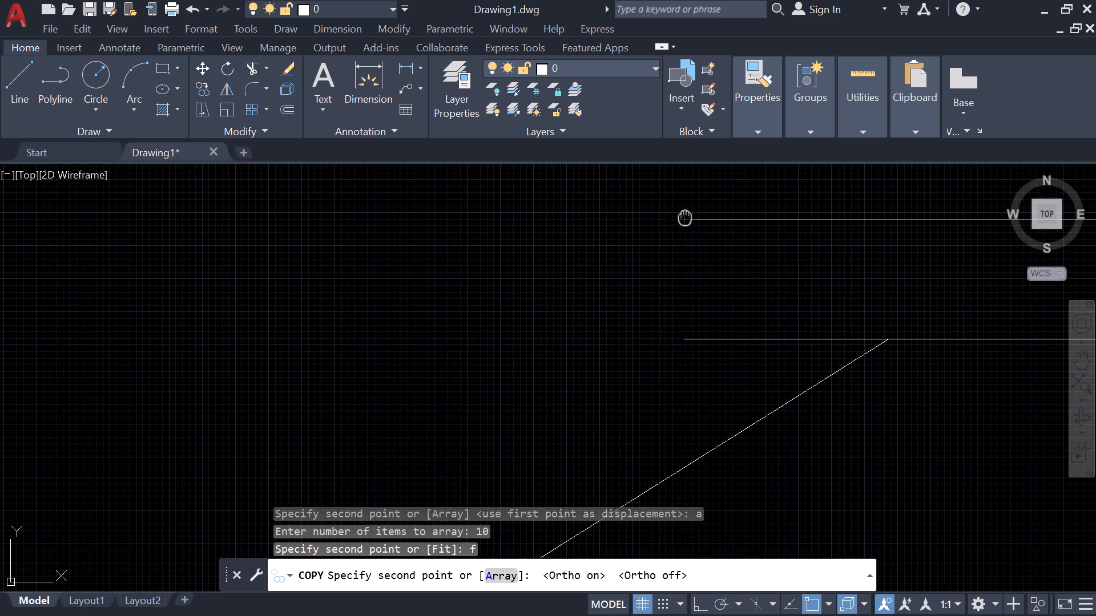
pyautogui.moveTo(684, 241); pyautogui.dragTo(679, 384, button='middle')
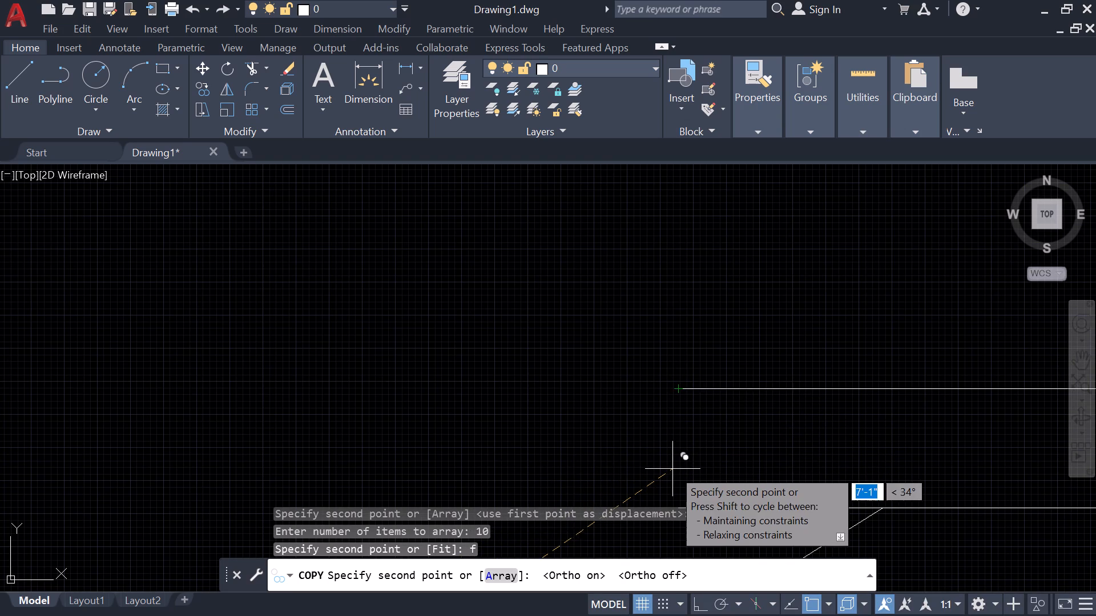
pyautogui.scroll(1, 679, 469)
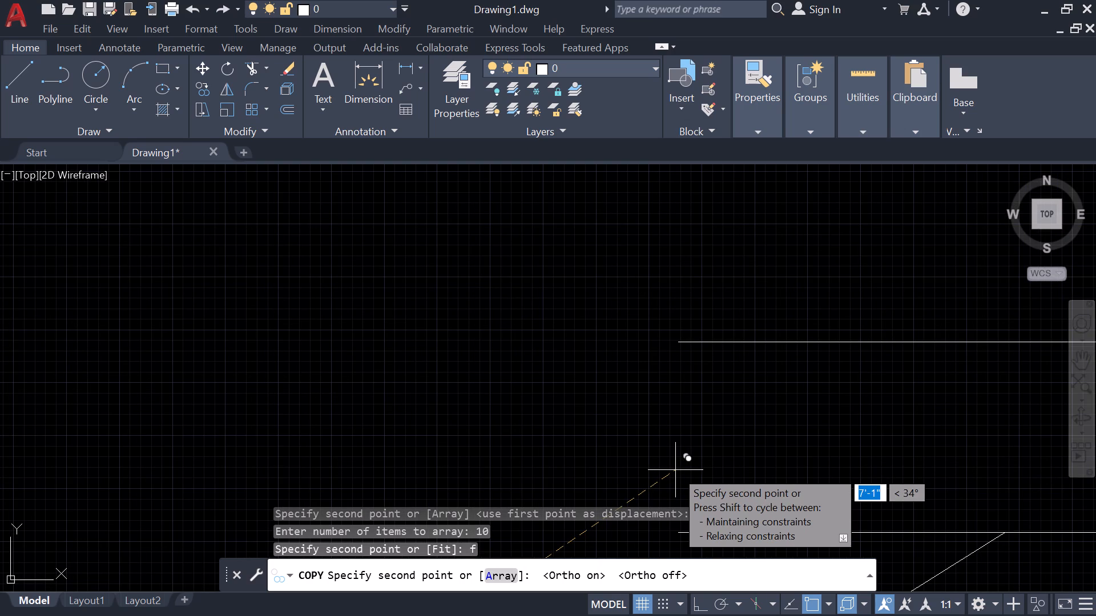
pyautogui.click(678, 470)
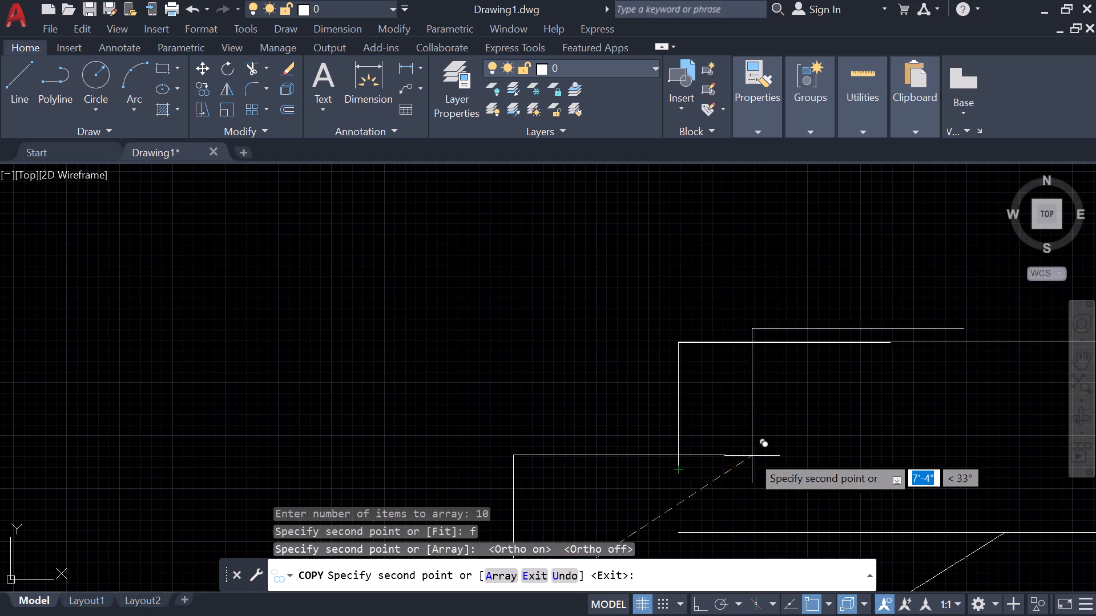
pyautogui.scroll(-2, 756, 436)
pyautogui.press('Escape')
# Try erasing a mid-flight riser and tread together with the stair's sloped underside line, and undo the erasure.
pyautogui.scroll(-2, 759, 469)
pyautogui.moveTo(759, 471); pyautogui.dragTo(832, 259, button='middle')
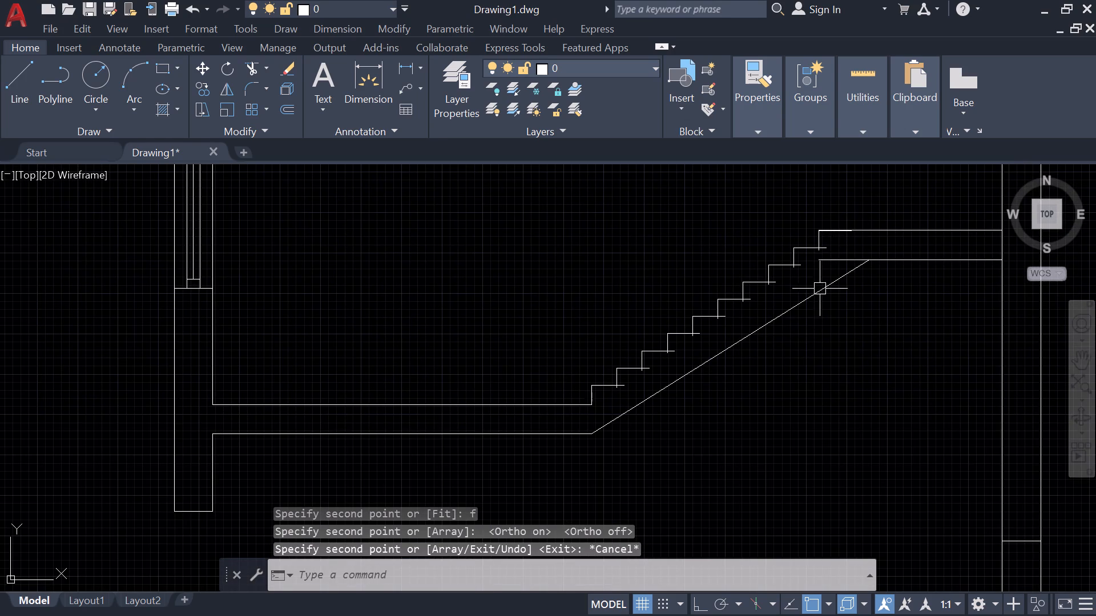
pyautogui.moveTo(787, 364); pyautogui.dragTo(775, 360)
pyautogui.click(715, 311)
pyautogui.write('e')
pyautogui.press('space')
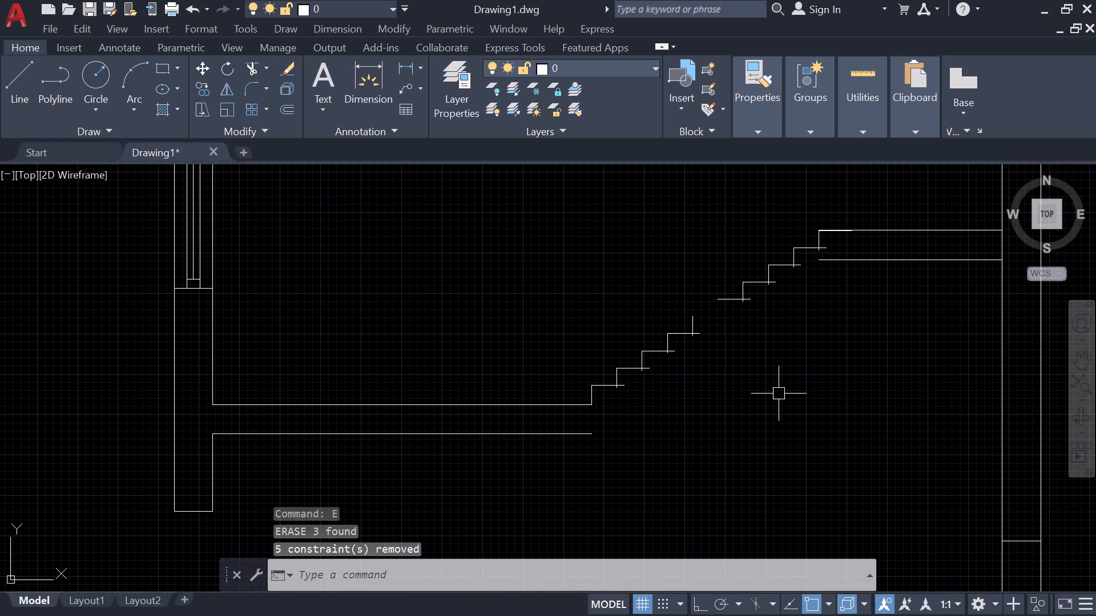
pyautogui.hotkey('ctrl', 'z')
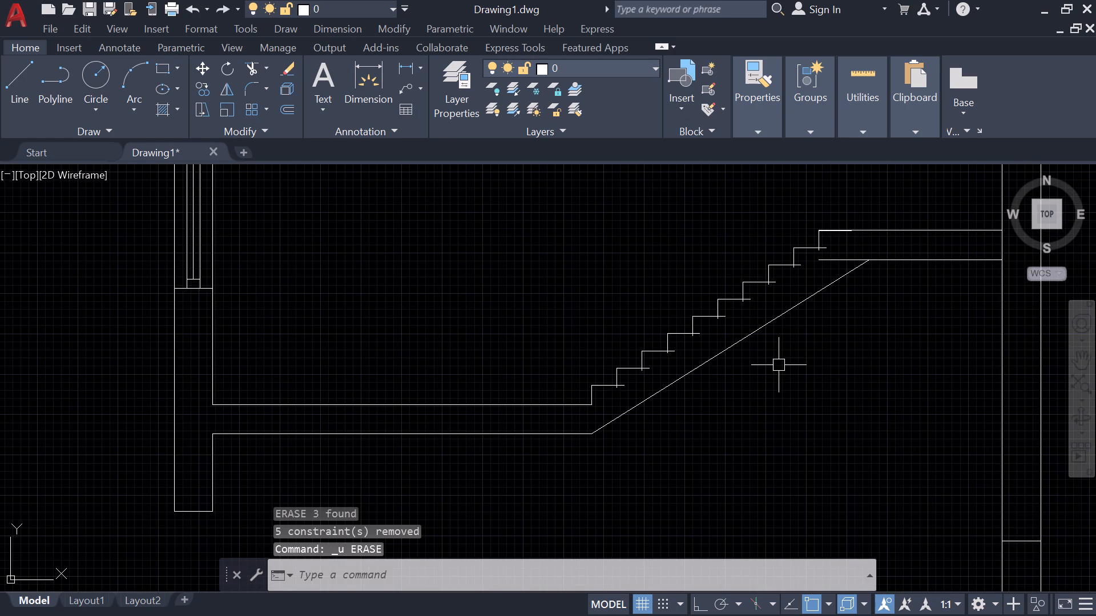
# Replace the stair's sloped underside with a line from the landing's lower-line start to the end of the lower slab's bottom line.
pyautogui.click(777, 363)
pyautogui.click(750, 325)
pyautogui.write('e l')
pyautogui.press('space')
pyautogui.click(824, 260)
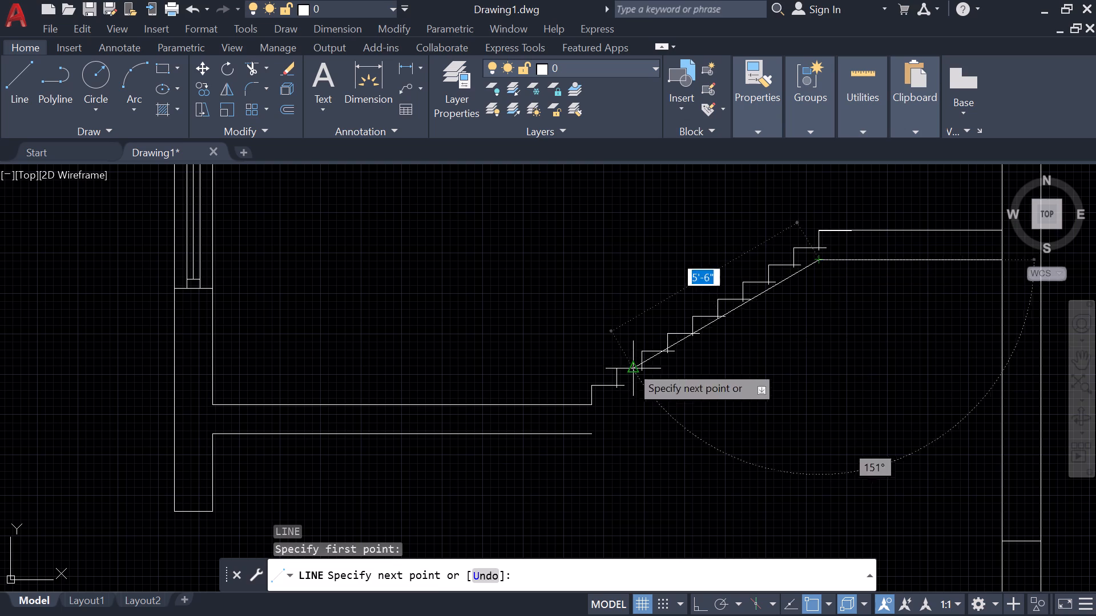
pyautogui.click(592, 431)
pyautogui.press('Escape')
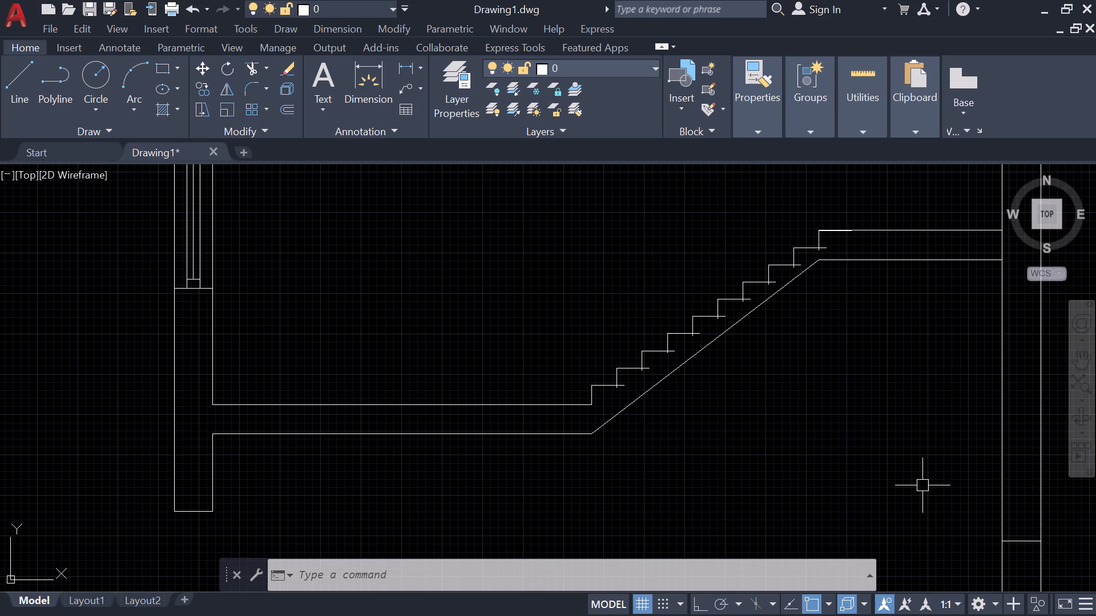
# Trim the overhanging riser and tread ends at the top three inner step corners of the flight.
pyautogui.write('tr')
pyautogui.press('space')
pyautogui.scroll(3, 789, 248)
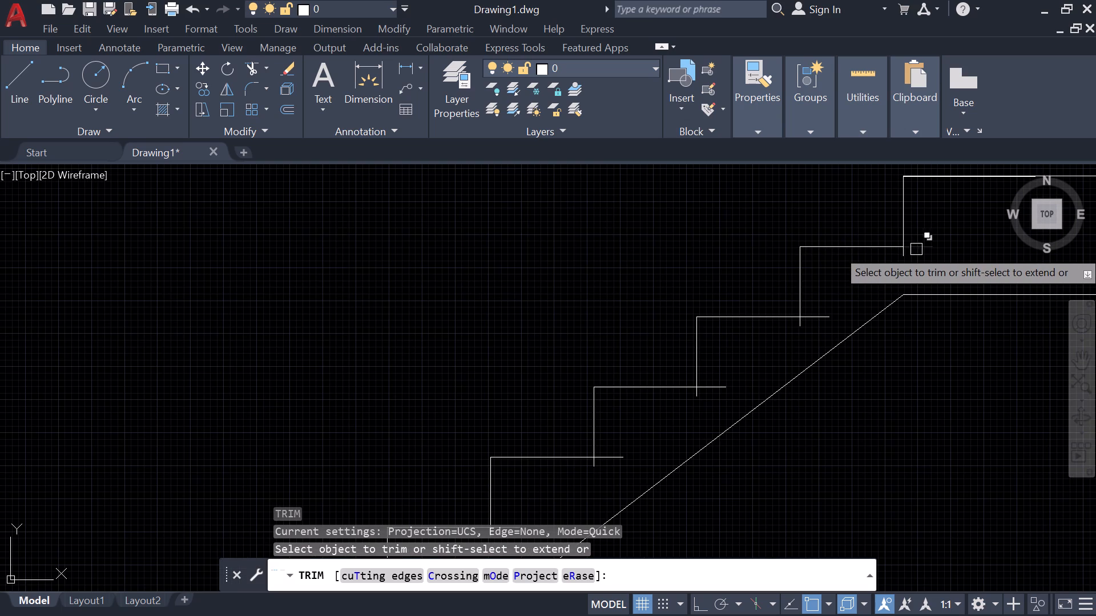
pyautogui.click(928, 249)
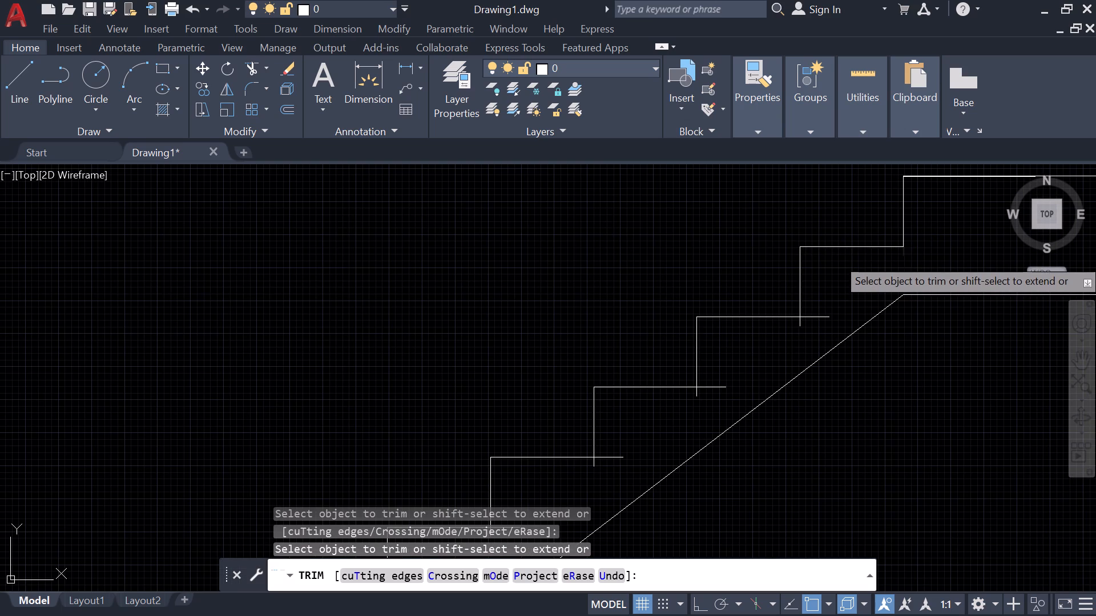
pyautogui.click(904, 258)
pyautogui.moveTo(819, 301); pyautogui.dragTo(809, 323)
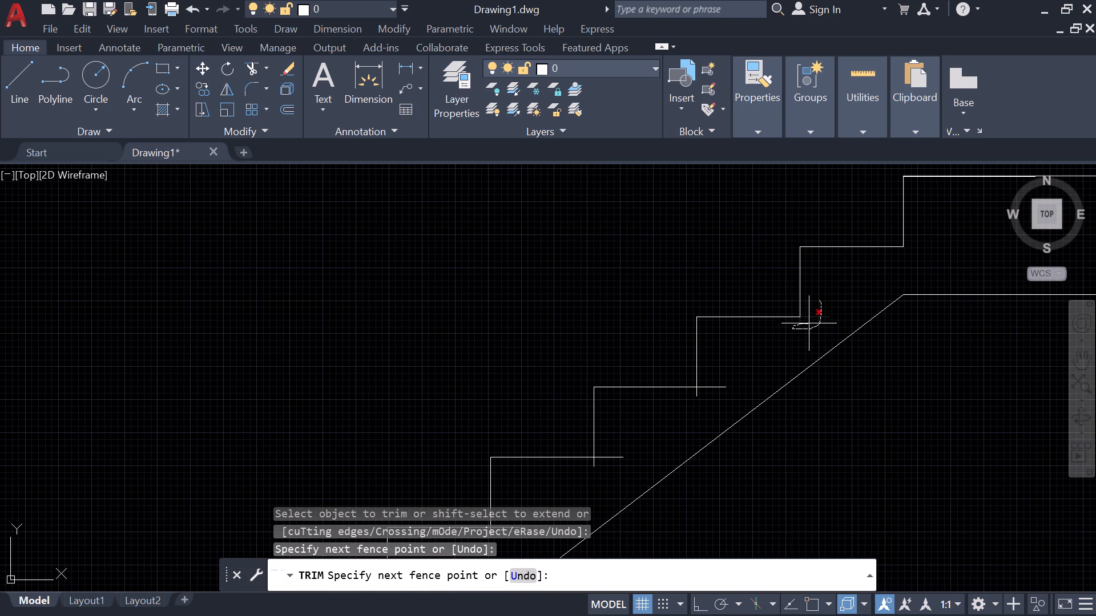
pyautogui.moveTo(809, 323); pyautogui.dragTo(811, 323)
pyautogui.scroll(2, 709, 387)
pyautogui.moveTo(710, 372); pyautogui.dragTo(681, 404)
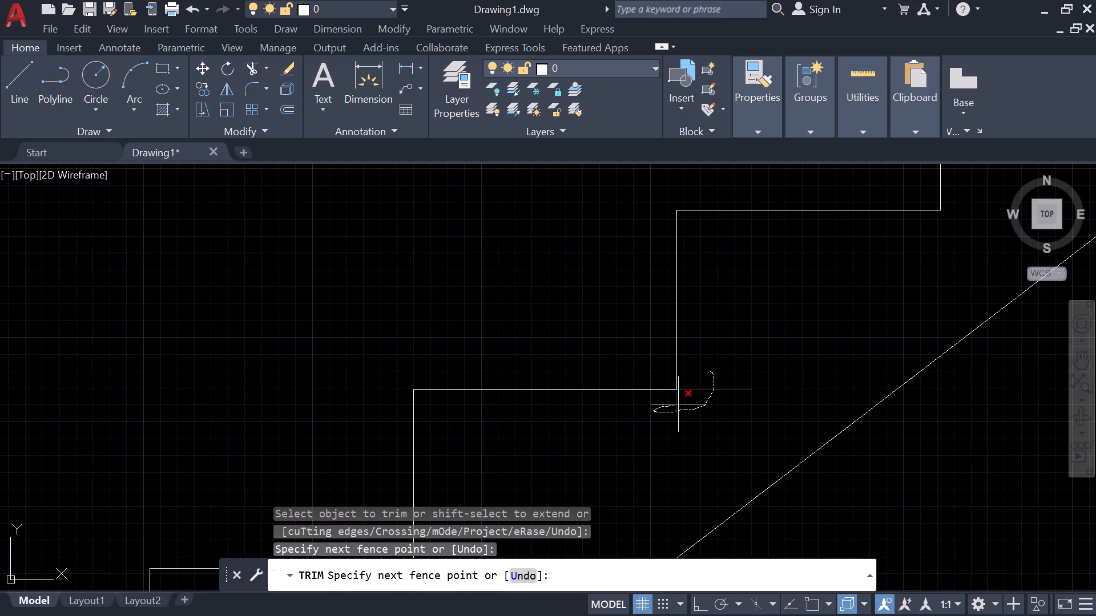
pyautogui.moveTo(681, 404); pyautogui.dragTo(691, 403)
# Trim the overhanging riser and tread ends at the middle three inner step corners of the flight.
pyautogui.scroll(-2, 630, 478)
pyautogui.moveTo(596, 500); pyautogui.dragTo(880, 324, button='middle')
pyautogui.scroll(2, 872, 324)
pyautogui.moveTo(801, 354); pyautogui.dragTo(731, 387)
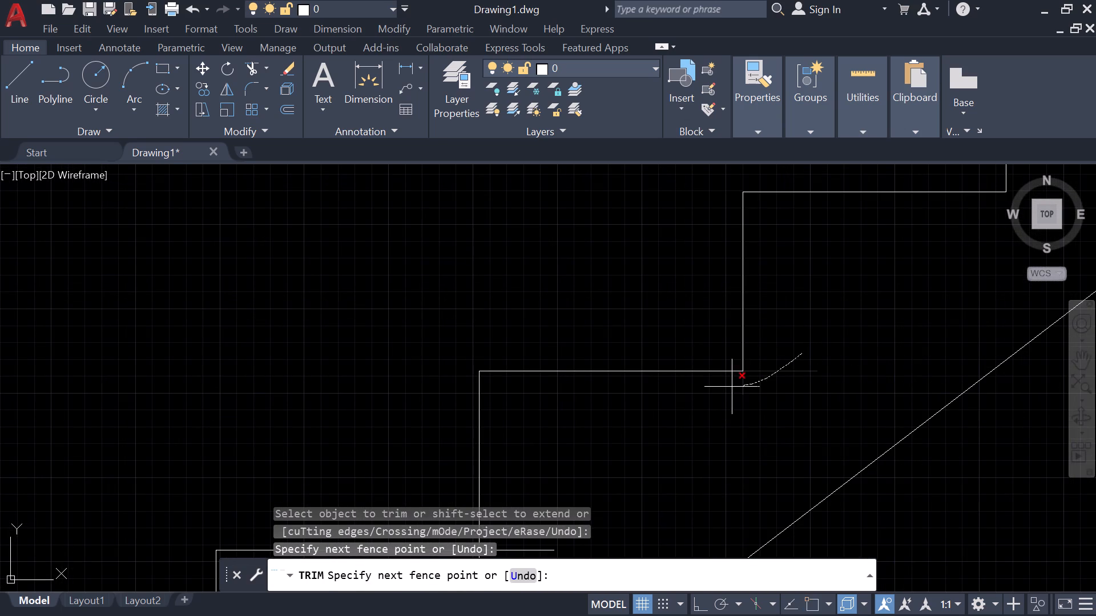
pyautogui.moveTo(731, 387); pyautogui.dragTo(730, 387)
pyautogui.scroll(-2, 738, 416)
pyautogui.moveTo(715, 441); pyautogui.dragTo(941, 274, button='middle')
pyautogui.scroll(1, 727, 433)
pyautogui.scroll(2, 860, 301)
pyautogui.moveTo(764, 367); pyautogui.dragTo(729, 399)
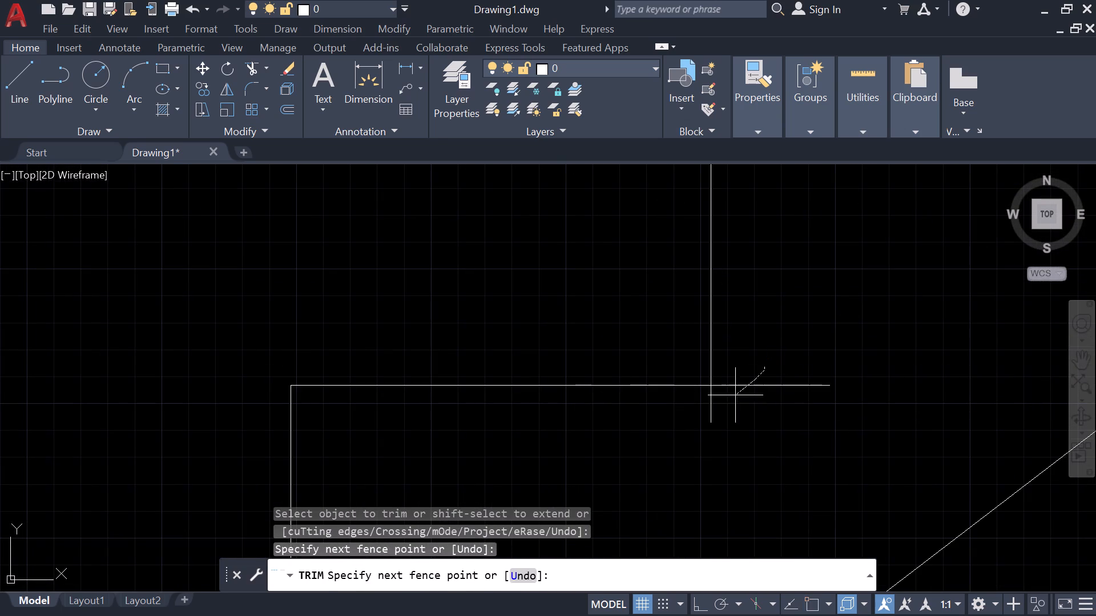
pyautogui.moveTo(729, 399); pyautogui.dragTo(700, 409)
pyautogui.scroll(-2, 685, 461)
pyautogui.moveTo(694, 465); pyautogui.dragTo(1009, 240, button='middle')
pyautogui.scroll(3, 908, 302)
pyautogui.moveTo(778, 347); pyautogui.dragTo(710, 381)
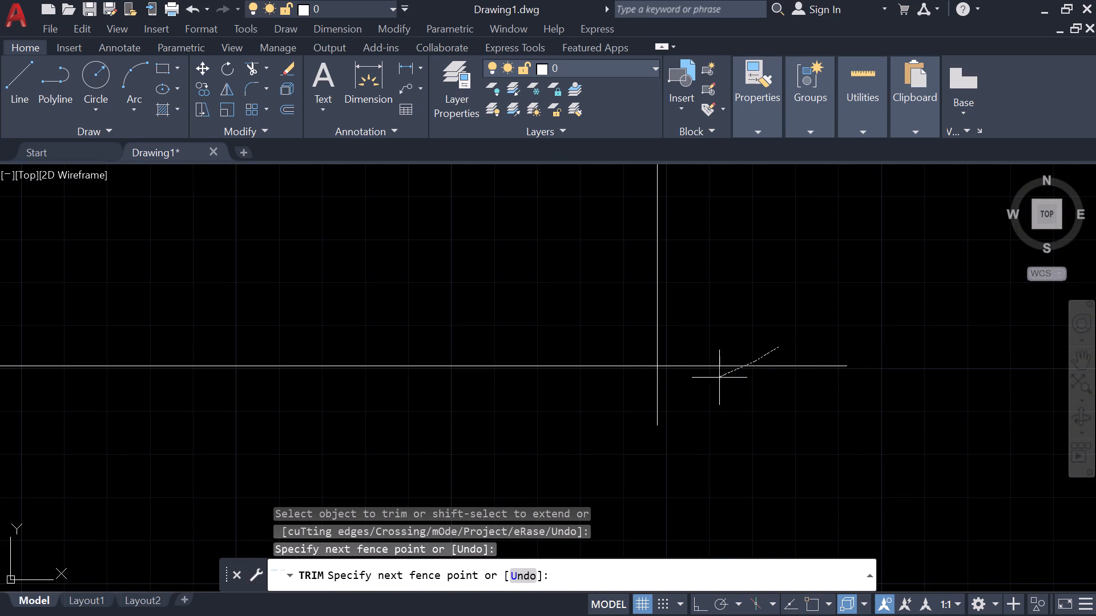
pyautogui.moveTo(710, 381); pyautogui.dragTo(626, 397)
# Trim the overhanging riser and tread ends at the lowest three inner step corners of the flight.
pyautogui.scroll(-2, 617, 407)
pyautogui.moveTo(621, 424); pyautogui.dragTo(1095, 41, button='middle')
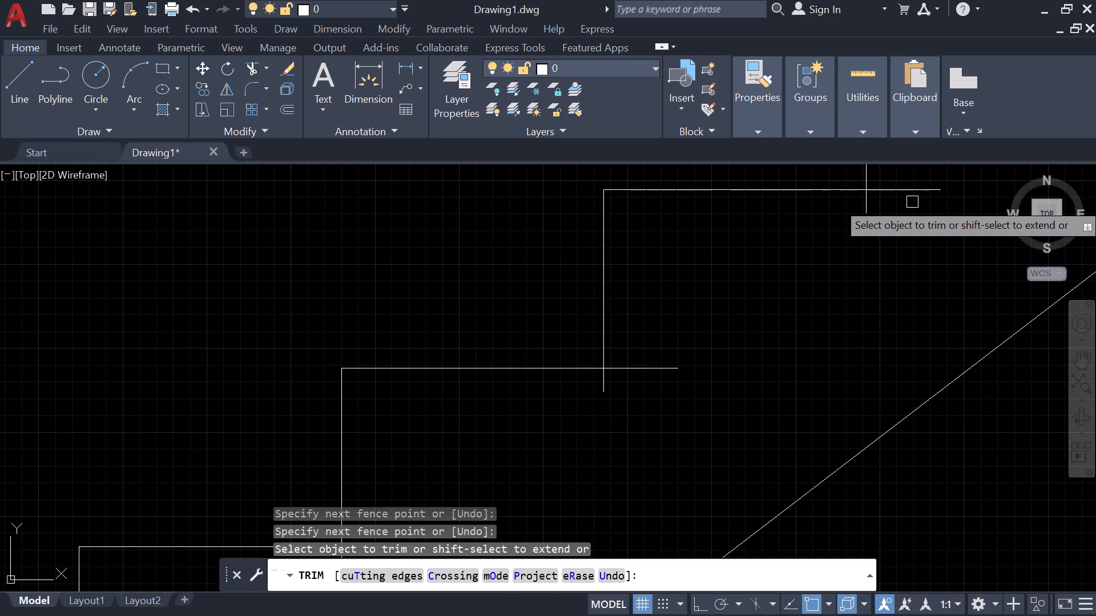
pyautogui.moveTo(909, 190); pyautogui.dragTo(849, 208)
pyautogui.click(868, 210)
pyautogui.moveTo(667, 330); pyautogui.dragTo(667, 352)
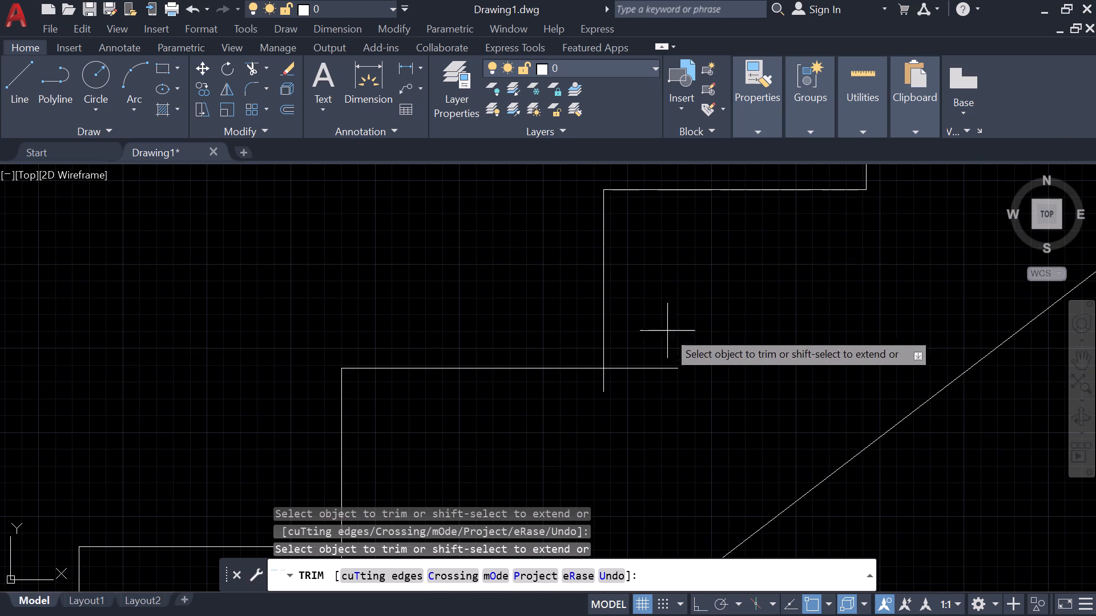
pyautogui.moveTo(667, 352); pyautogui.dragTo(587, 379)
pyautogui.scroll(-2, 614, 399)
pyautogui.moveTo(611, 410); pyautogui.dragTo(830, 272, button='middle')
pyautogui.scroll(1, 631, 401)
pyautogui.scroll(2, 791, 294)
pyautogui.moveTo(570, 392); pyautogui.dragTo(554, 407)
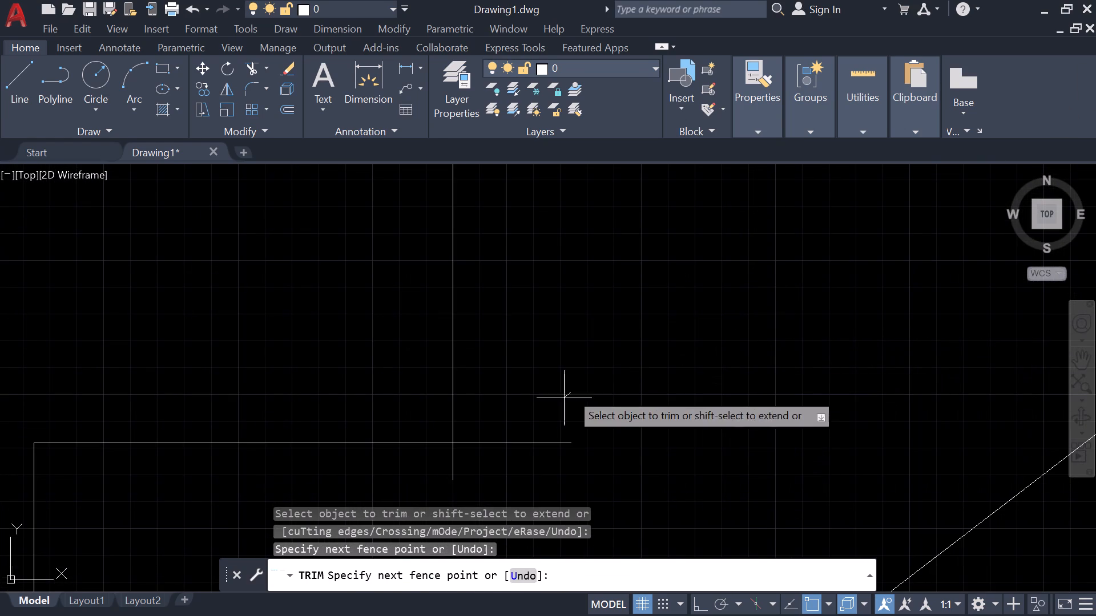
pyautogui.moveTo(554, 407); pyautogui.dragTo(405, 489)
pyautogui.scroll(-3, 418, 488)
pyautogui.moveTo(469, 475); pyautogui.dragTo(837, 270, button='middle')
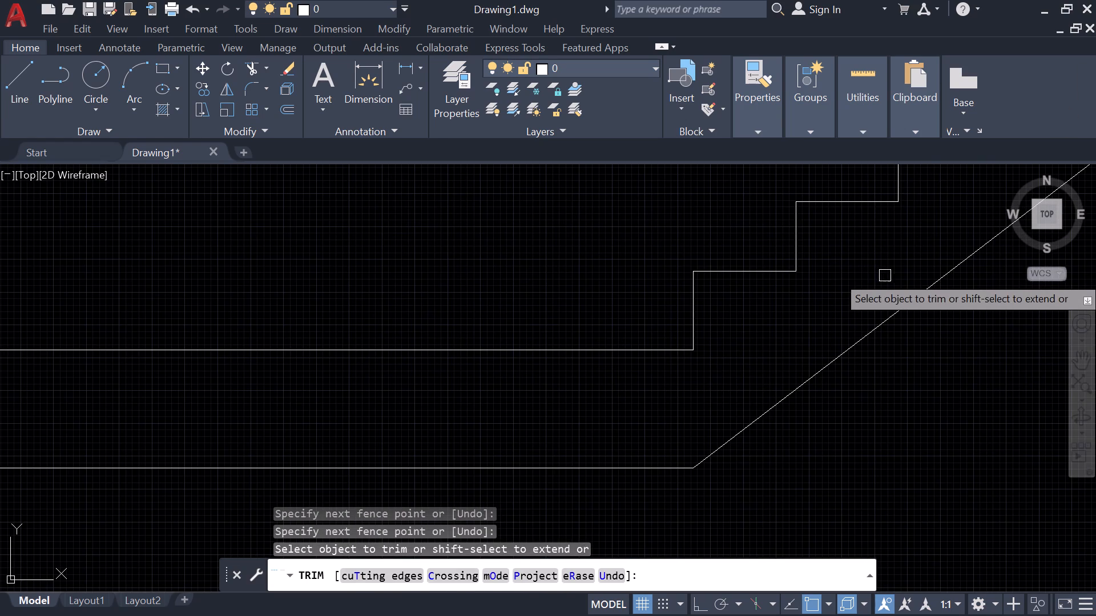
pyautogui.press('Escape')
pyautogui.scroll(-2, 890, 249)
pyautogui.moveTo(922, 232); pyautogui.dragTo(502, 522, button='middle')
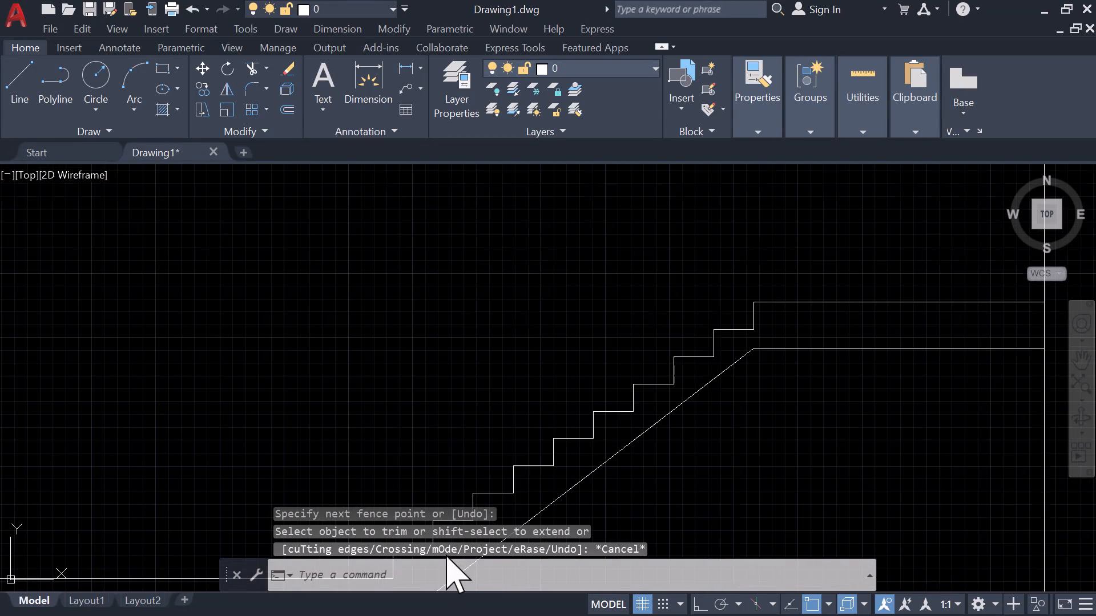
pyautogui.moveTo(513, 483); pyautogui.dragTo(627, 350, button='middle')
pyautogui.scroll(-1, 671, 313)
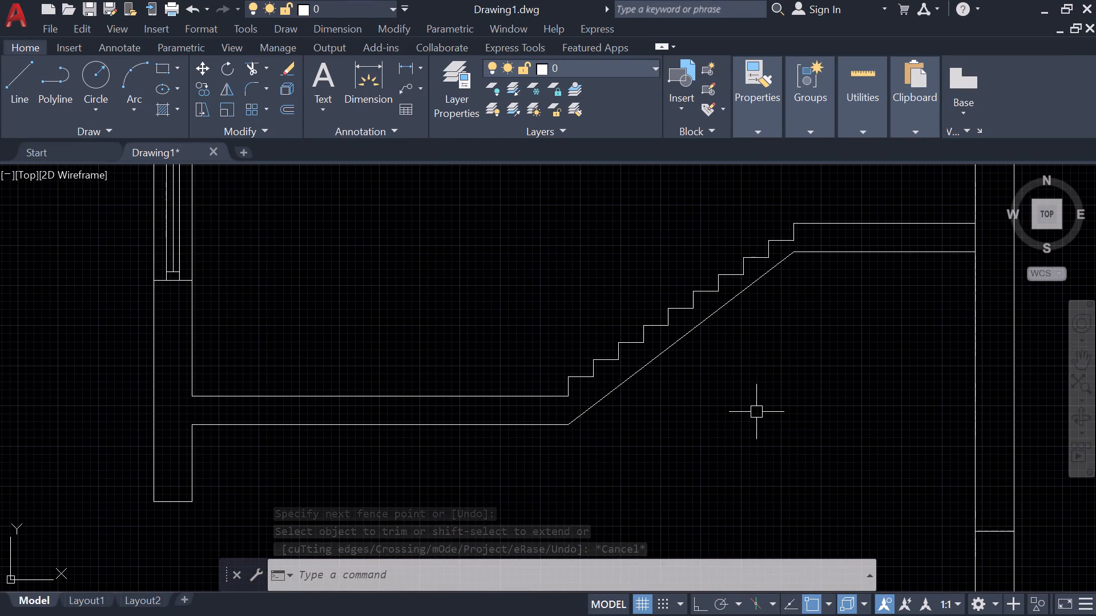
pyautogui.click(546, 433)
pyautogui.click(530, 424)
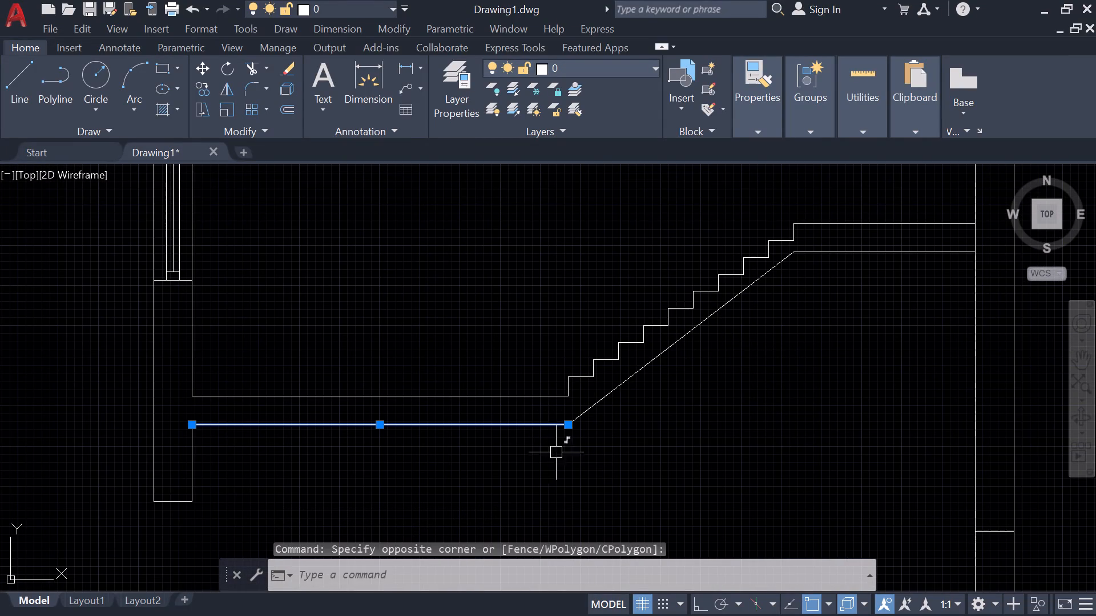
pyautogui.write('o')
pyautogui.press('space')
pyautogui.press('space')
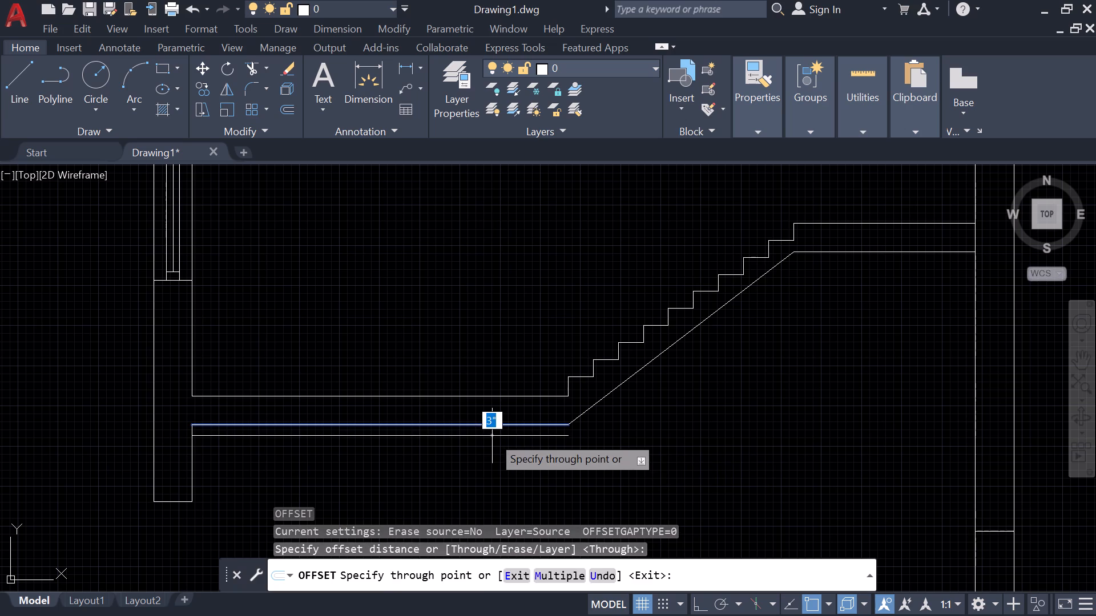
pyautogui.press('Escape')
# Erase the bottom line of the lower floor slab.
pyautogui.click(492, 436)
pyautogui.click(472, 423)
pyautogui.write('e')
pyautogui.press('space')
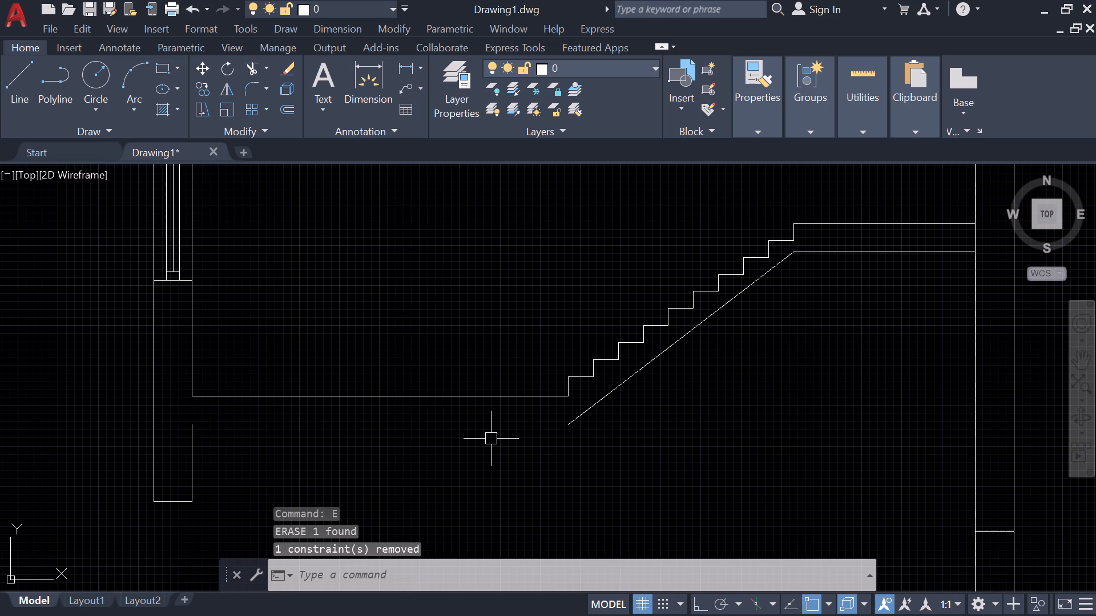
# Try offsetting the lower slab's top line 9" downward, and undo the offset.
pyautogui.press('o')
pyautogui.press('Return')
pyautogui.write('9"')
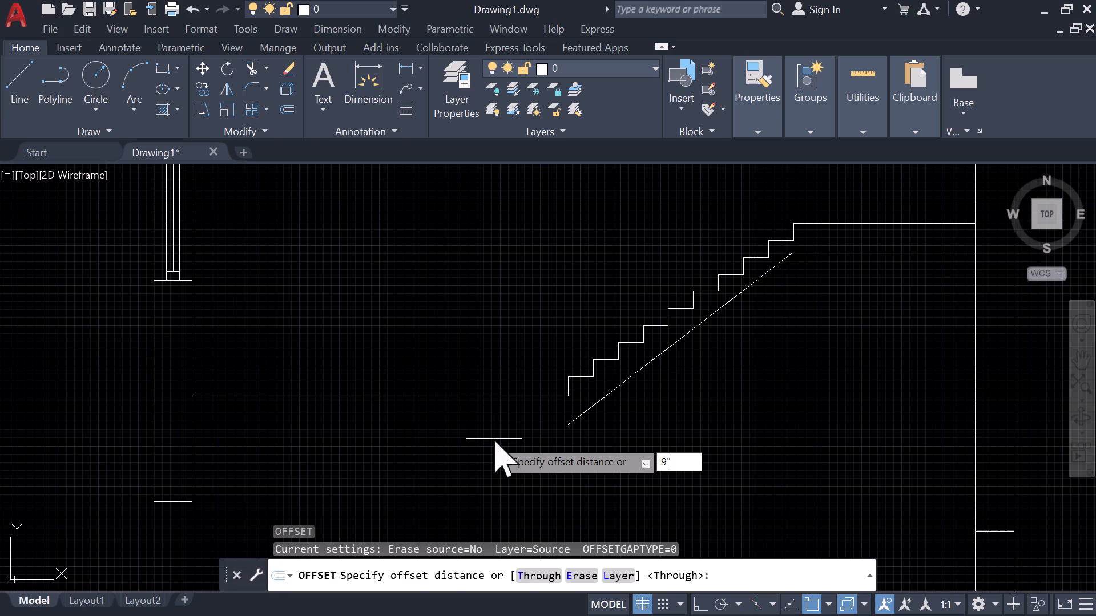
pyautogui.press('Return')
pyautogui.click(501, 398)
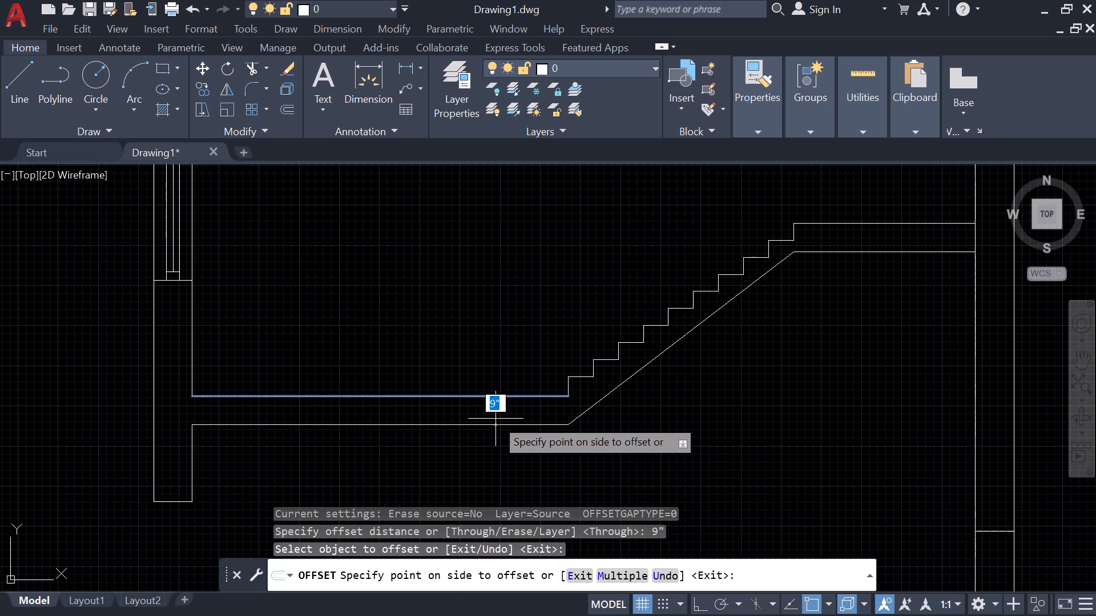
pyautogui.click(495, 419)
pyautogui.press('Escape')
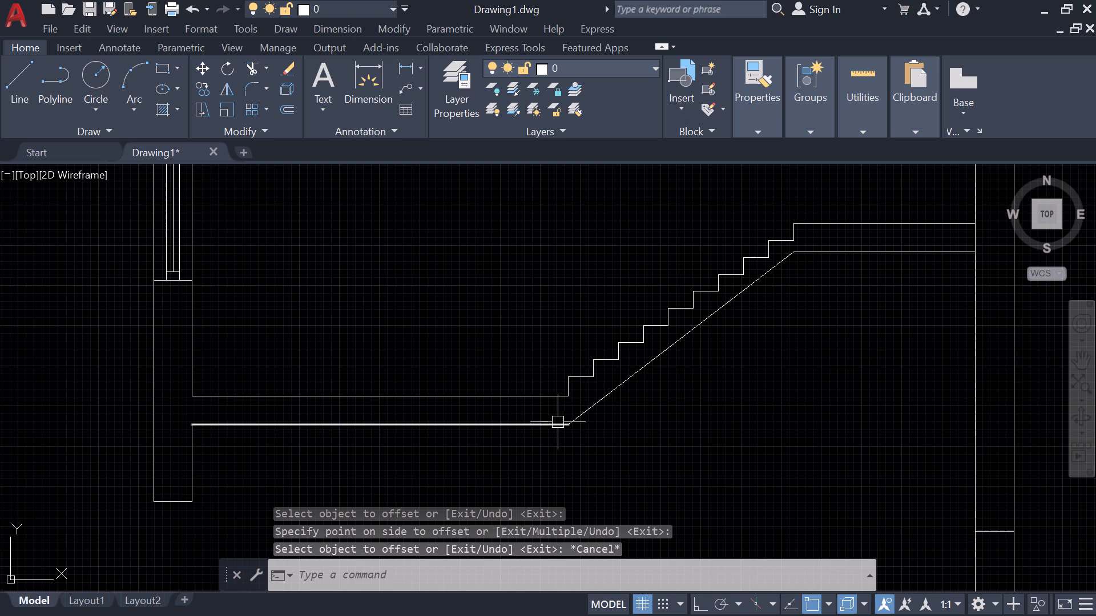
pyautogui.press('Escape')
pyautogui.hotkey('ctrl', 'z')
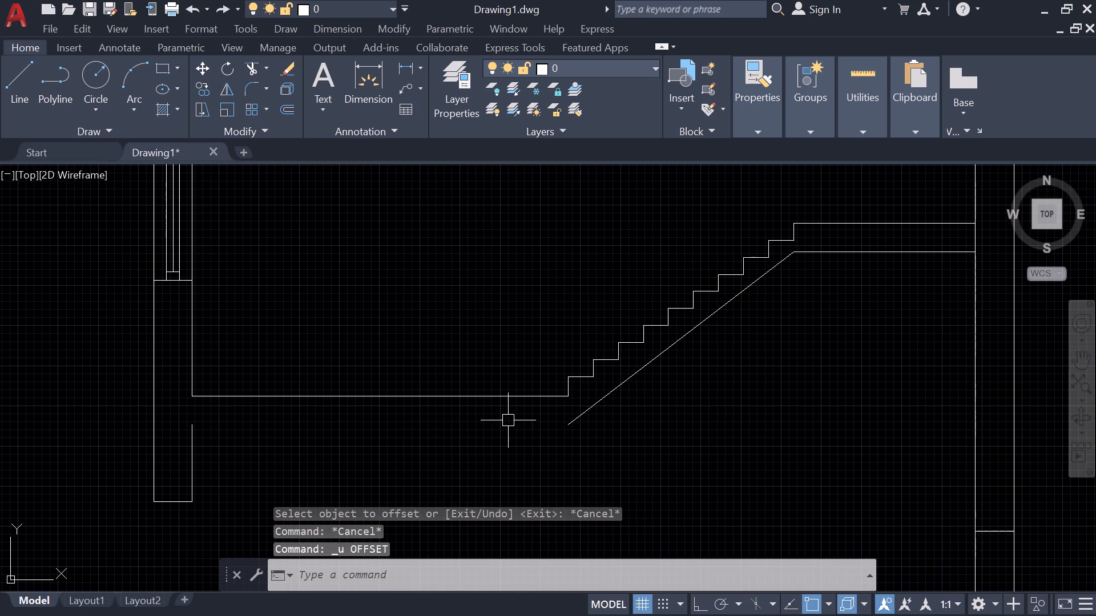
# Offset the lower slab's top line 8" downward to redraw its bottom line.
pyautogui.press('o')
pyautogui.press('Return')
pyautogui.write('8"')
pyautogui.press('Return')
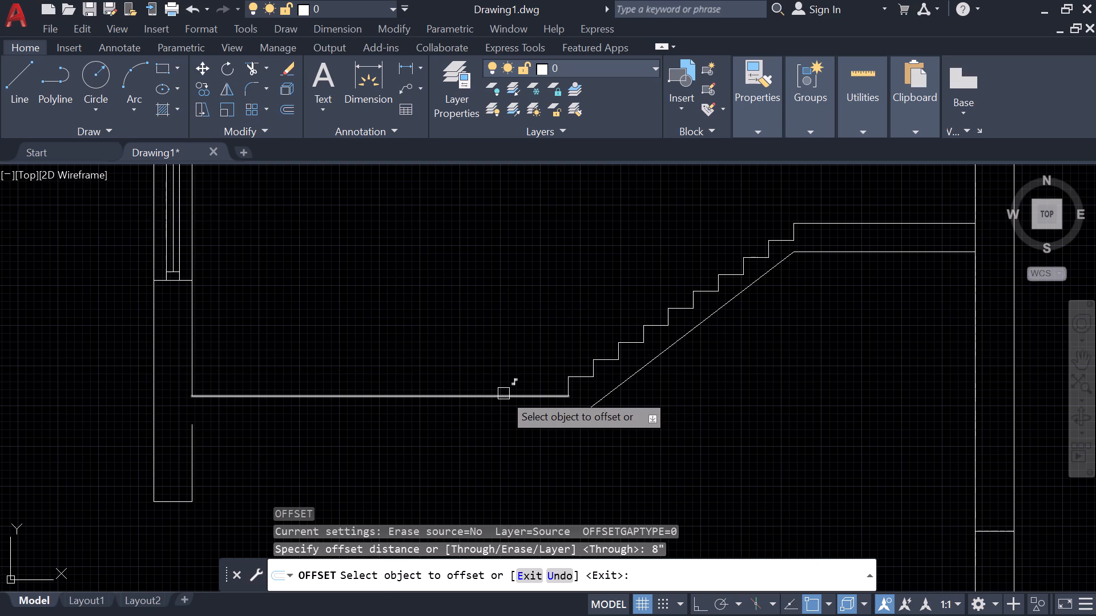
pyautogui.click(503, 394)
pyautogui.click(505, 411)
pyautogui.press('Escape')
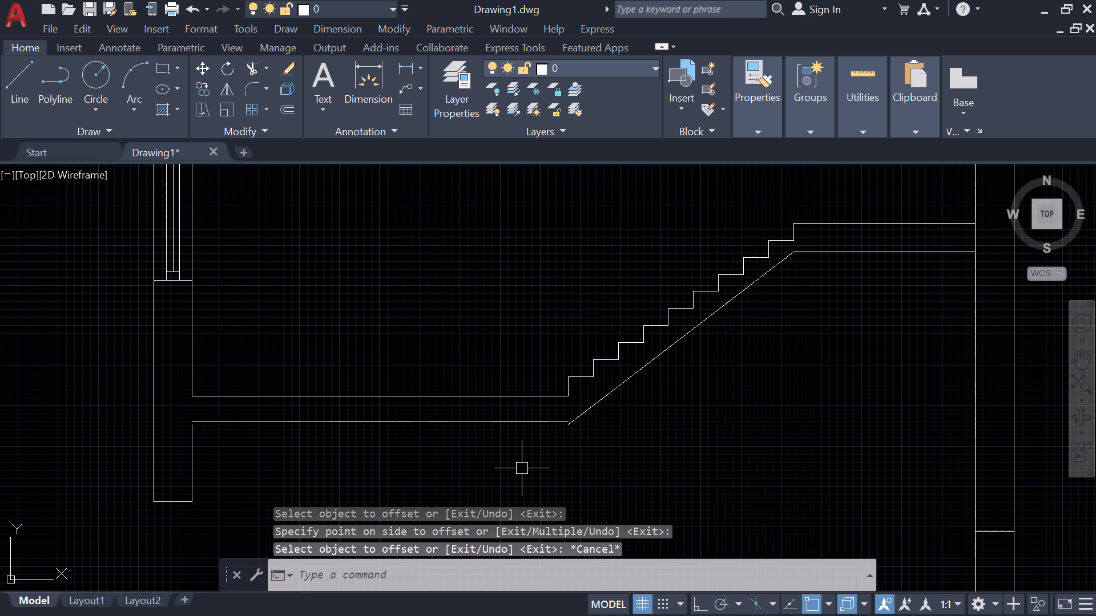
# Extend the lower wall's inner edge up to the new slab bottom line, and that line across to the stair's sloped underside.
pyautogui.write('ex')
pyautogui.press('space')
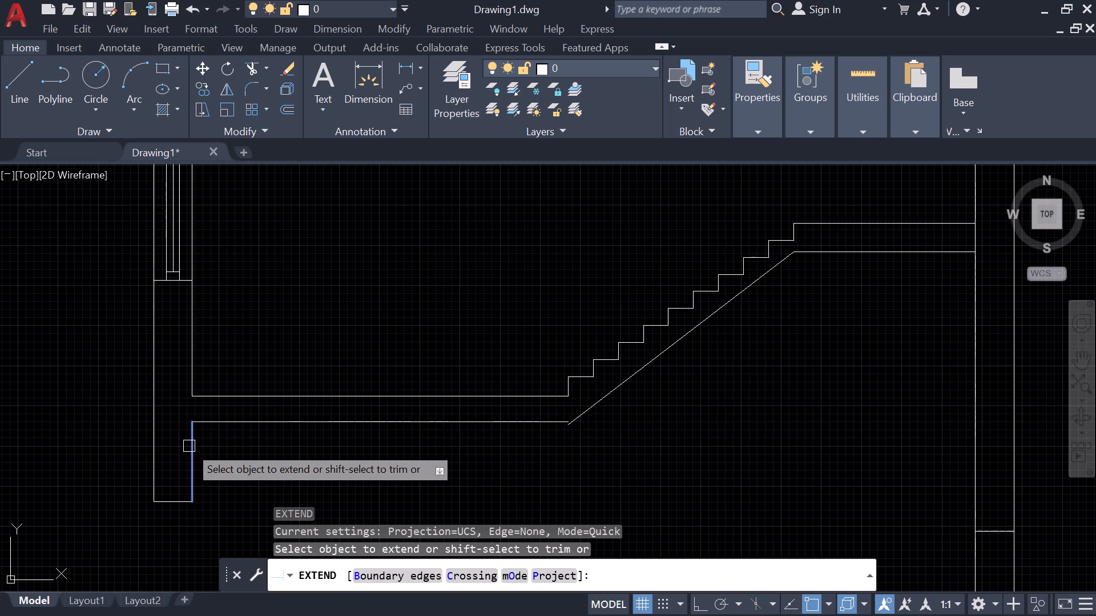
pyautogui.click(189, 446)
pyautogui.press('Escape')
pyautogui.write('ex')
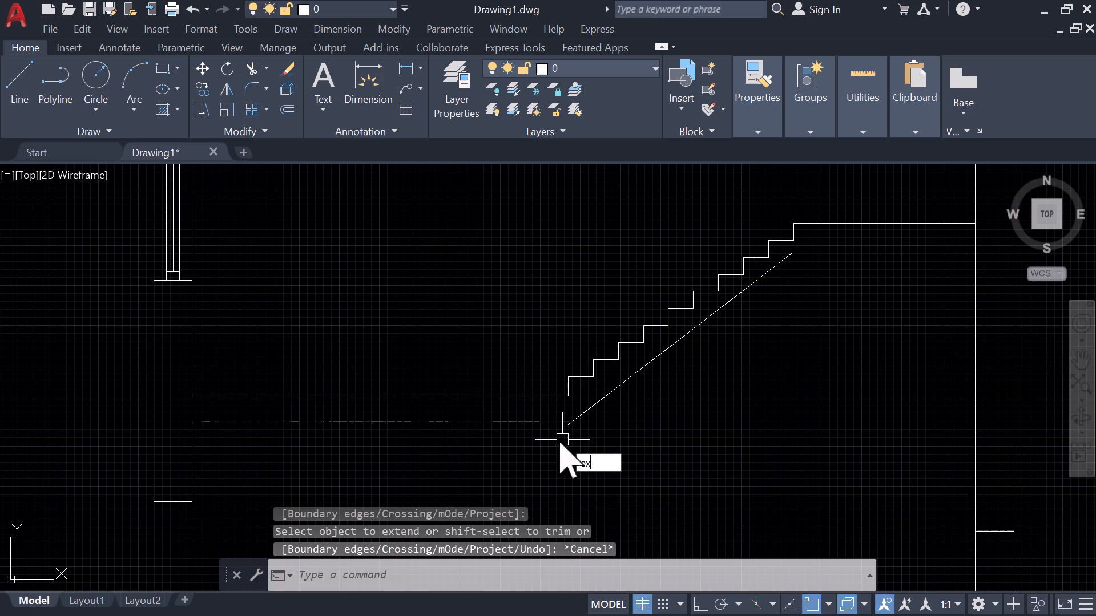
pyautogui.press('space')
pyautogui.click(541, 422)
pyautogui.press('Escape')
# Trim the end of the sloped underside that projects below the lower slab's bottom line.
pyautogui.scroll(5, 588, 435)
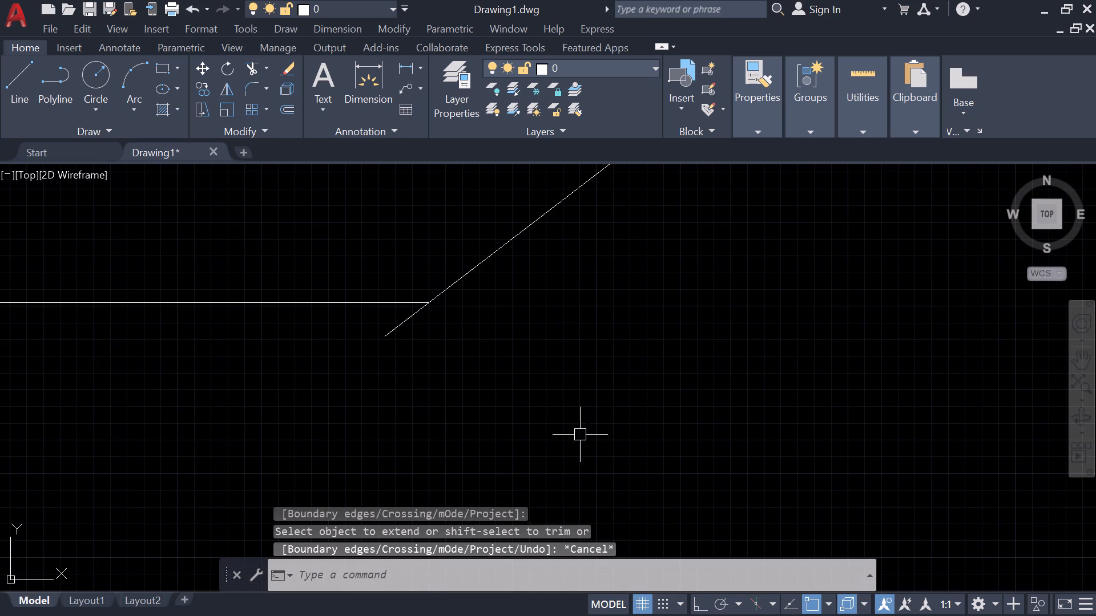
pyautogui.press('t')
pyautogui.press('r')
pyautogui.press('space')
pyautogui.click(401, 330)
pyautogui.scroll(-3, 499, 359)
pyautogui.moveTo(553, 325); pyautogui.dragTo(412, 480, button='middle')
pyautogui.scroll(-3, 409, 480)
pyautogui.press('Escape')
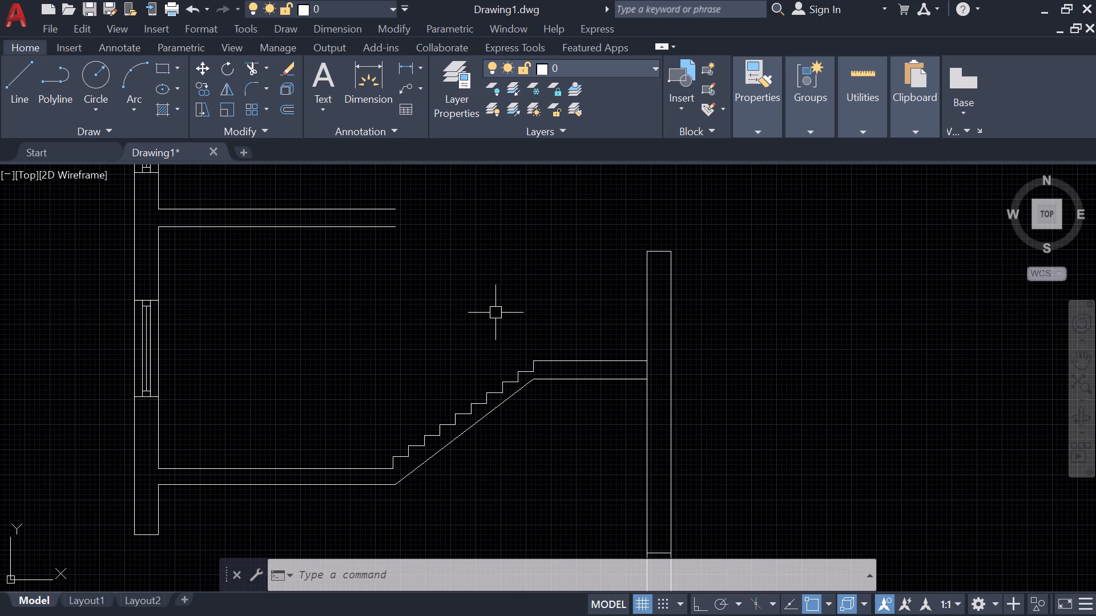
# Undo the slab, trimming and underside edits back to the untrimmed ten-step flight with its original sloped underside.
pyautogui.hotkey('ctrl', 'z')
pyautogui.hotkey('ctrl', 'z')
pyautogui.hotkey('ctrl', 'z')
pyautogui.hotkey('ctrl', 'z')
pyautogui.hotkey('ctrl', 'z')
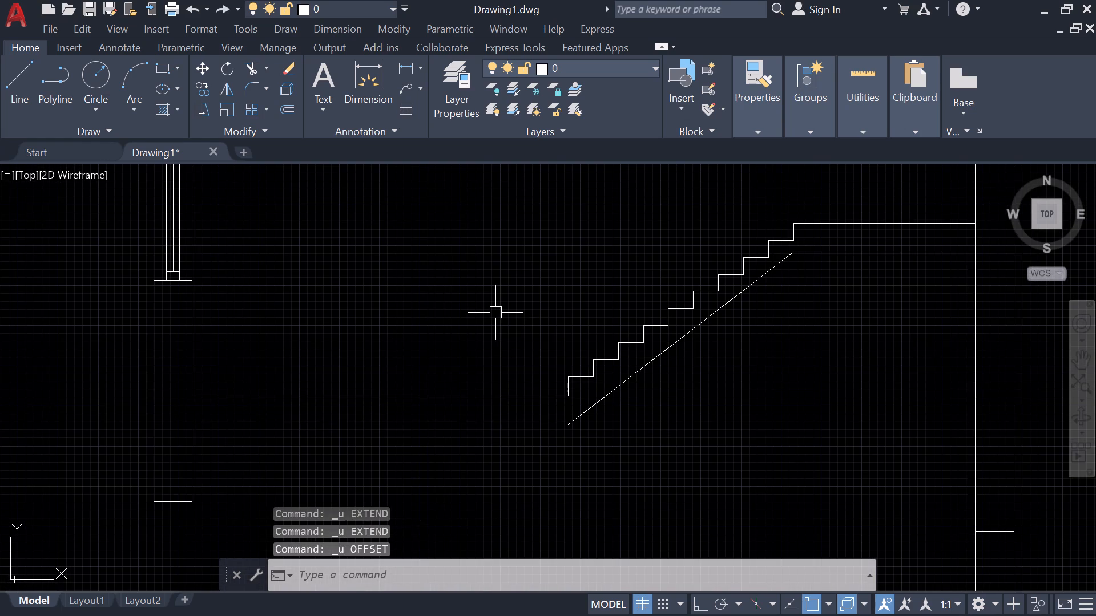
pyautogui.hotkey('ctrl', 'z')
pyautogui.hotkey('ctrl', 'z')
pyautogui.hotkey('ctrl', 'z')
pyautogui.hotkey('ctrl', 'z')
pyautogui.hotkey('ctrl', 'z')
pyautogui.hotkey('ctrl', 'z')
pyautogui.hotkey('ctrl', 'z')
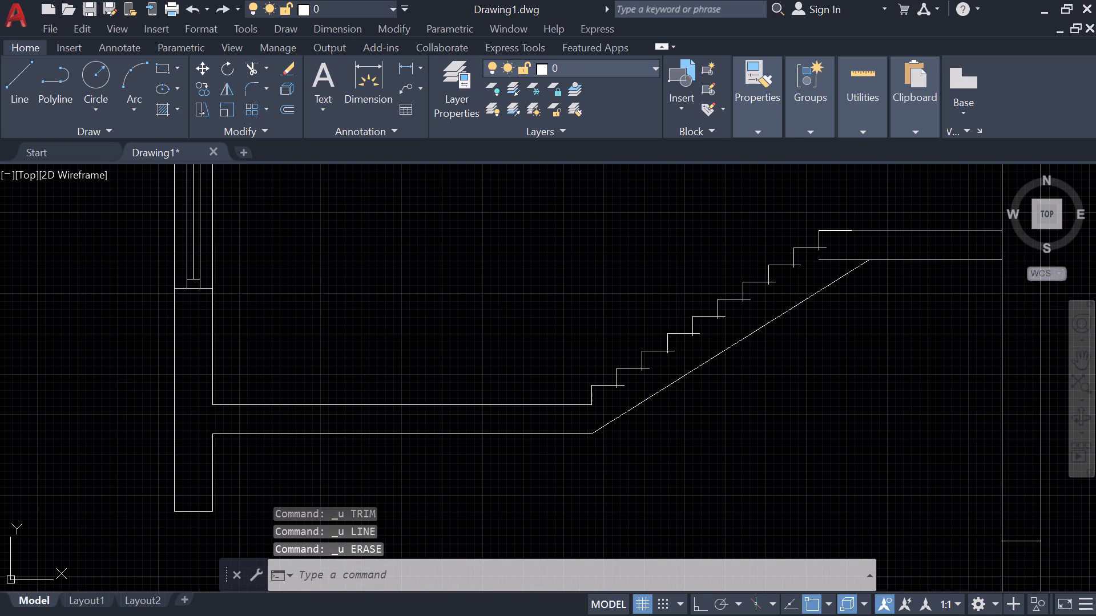
# Undo further, past the ten-step array and the landing top line's offset and erasure, leaving only the first step.
pyautogui.hotkey('ctrl', 'z')
pyautogui.hotkey('ctrl', 'z')
pyautogui.hotkey('ctrl', 'z')
pyautogui.hotkey('ctrl', 'z')
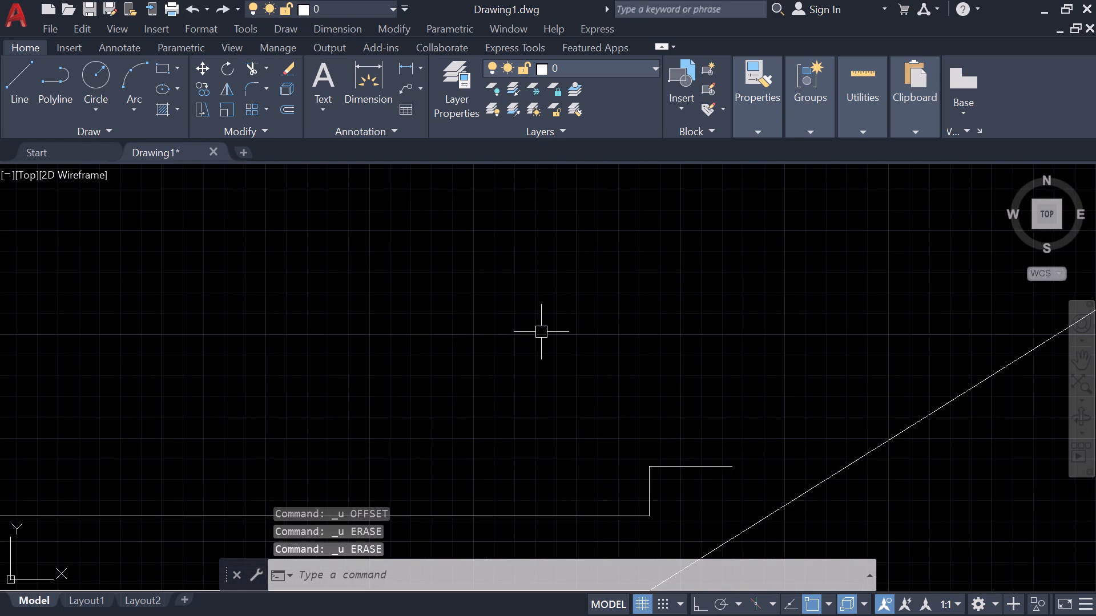
# With ortho on, draw a vertical line about 10'-9" long in the empty space beside the staircase floor plan.
pyautogui.scroll(-3, 551, 342)
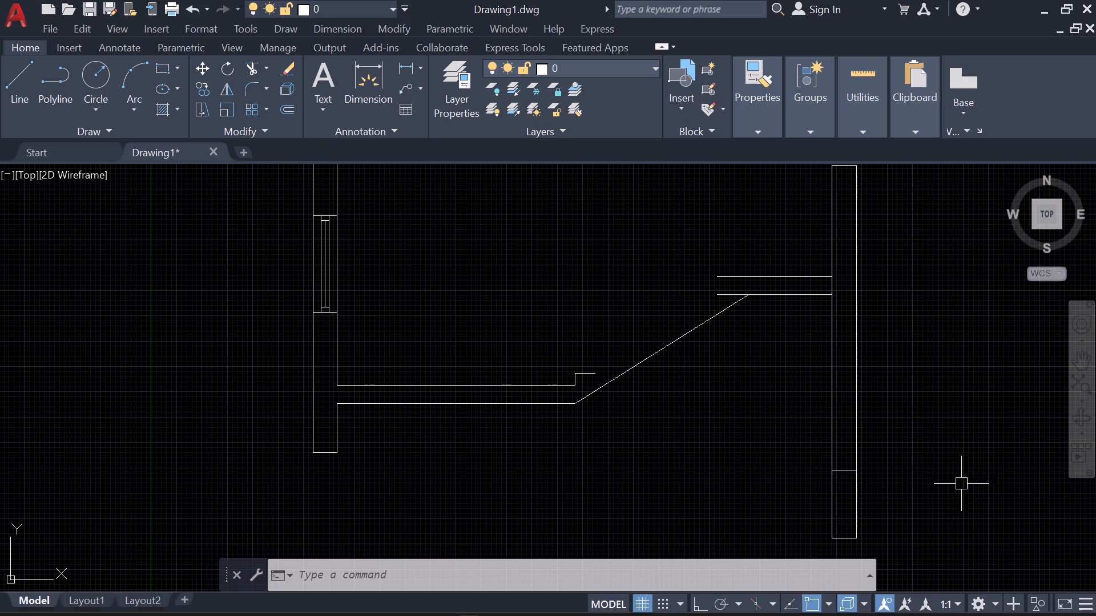
pyautogui.scroll(-3, 900, 563)
pyautogui.moveTo(901, 443); pyautogui.dragTo(517, 222, button='middle')
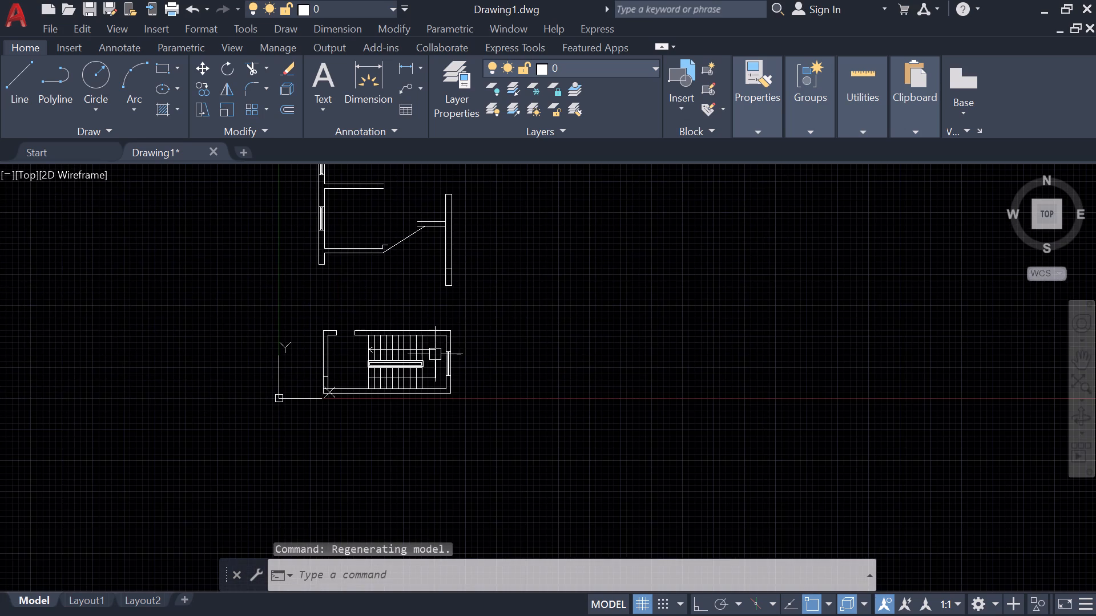
pyautogui.scroll(2, 370, 358)
pyautogui.scroll(-1, 622, 407)
pyautogui.moveTo(654, 374); pyautogui.dragTo(656, 374, button='middle')
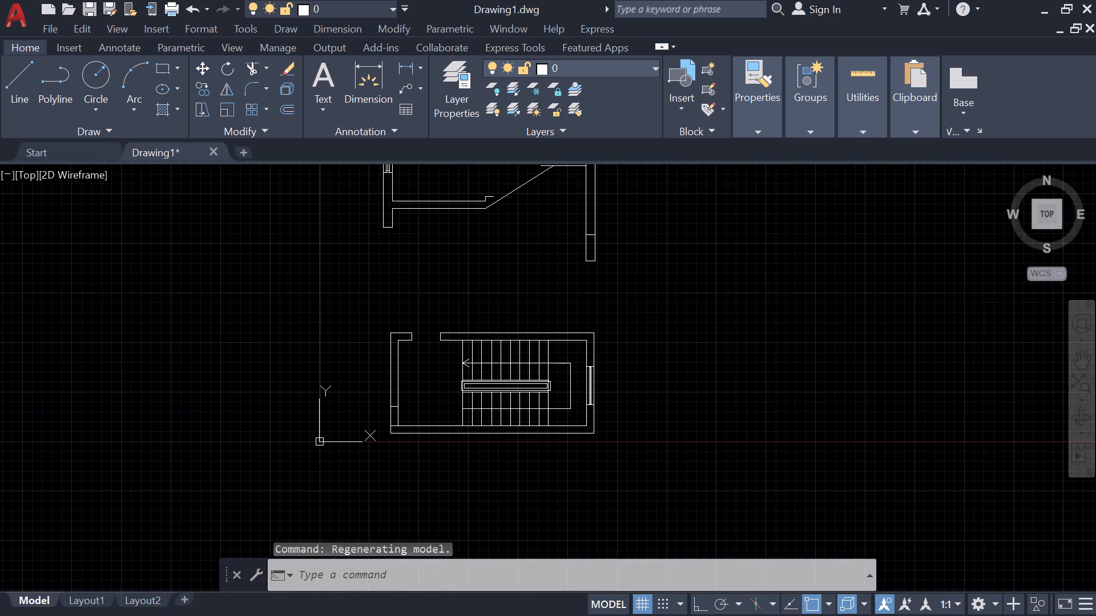
pyautogui.moveTo(656, 374); pyautogui.dragTo(160, 289, button='middle')
pyautogui.click(21, 90)
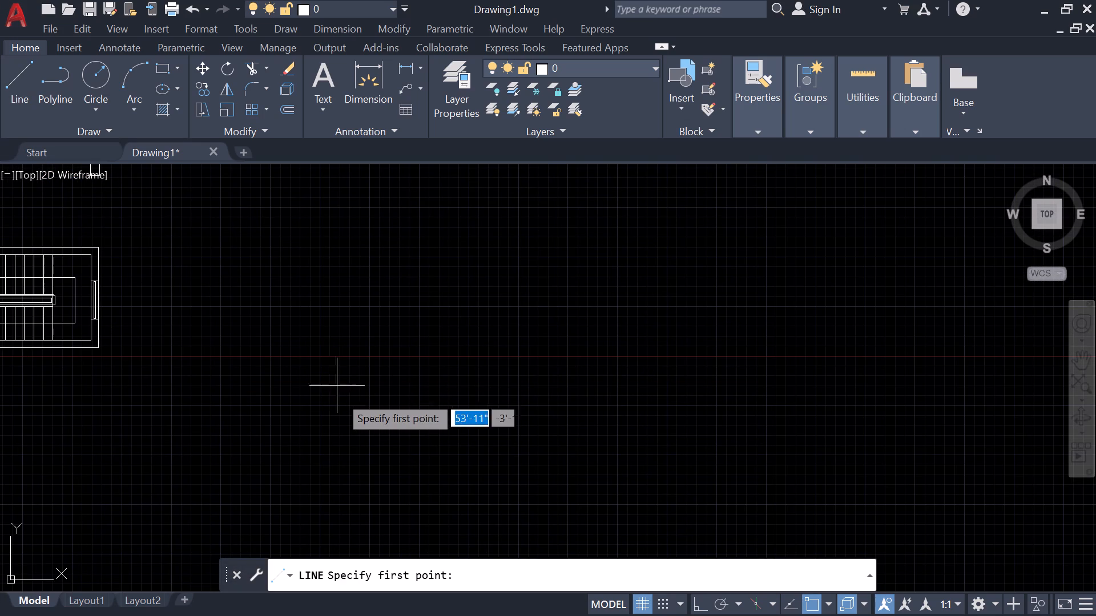
pyautogui.click(321, 335)
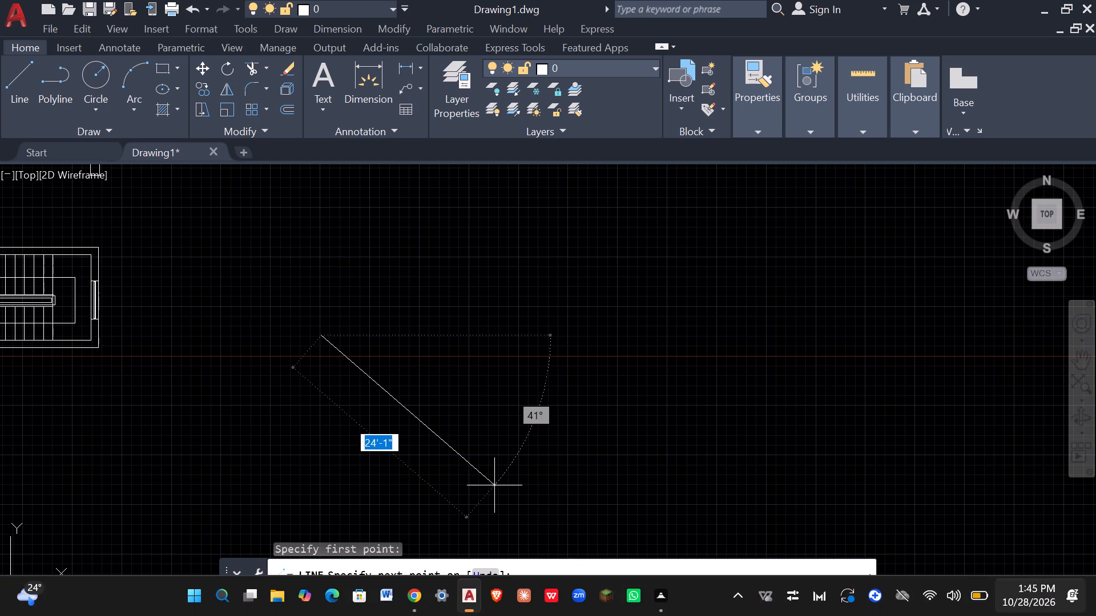
pyautogui.click(702, 599)
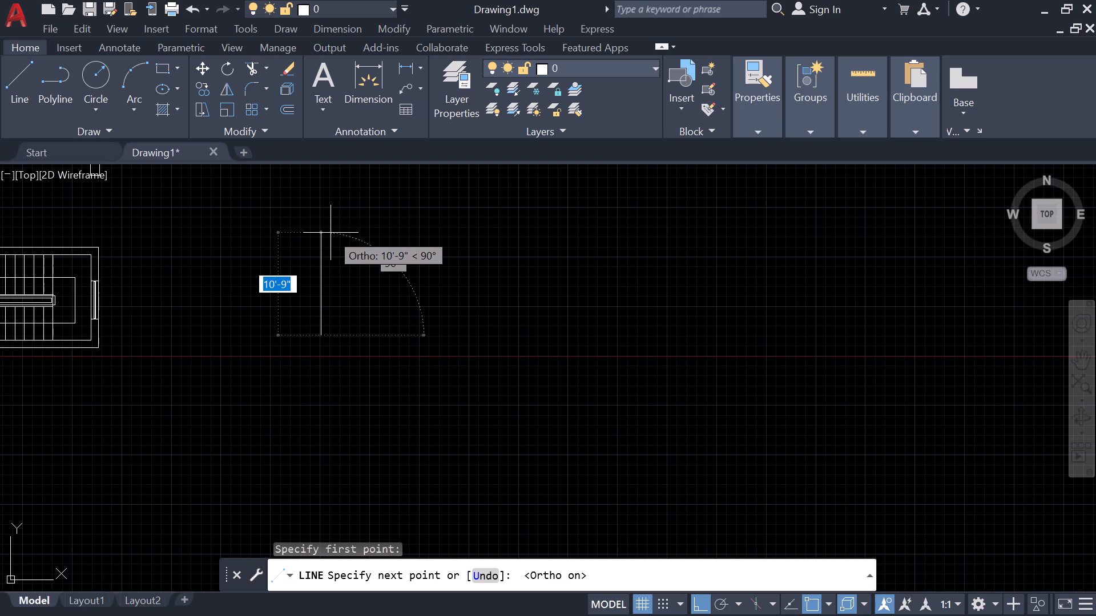
pyautogui.click(331, 233)
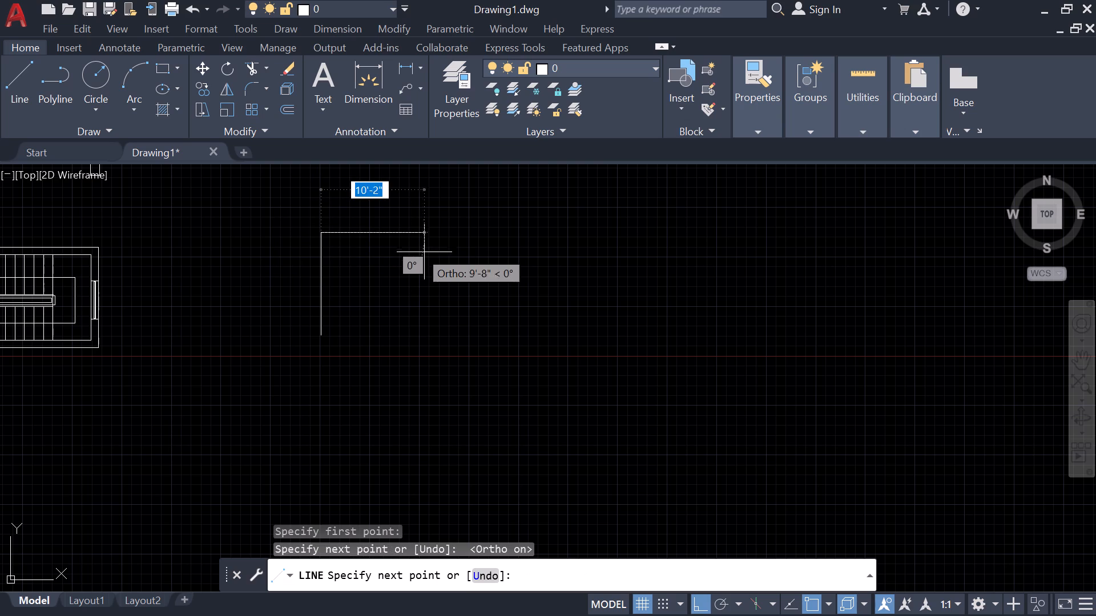
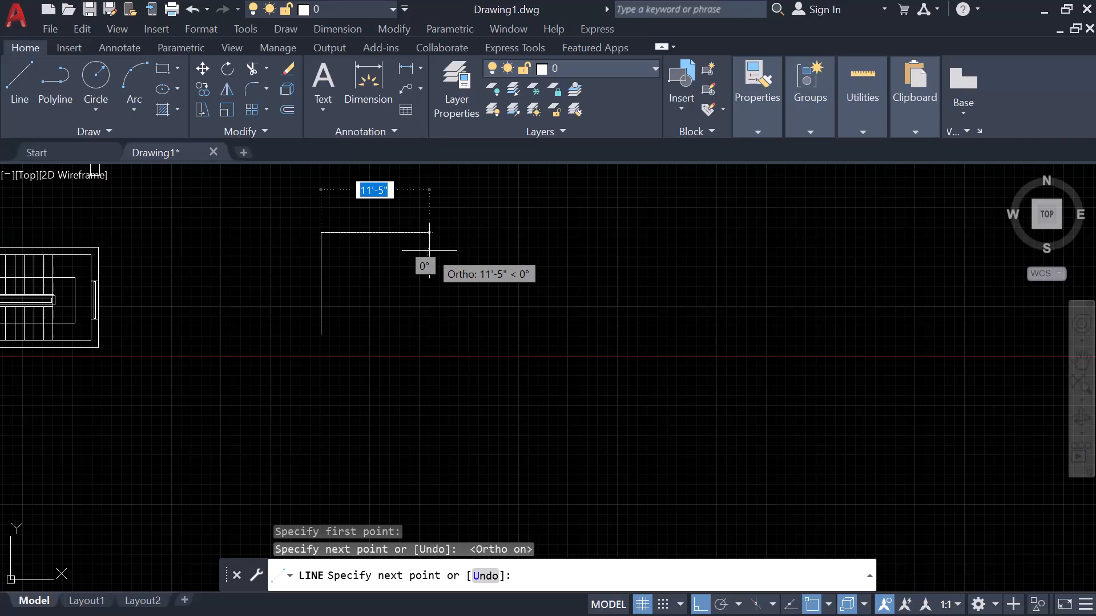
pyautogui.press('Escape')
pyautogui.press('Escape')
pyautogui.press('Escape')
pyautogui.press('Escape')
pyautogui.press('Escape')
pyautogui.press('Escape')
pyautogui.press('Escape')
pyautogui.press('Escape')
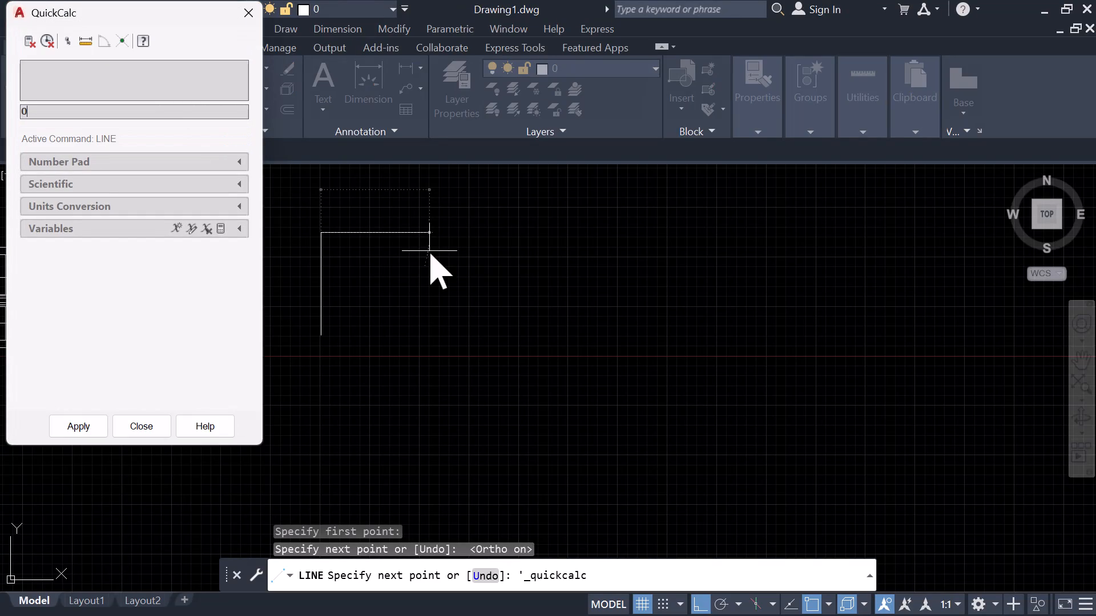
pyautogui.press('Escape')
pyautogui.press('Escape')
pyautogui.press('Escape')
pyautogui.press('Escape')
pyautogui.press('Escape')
# In QuickCalc's units conversion, set the length conversion from Centimeters to Feet.
pyautogui.click(90, 163)
pyautogui.click(240, 155)
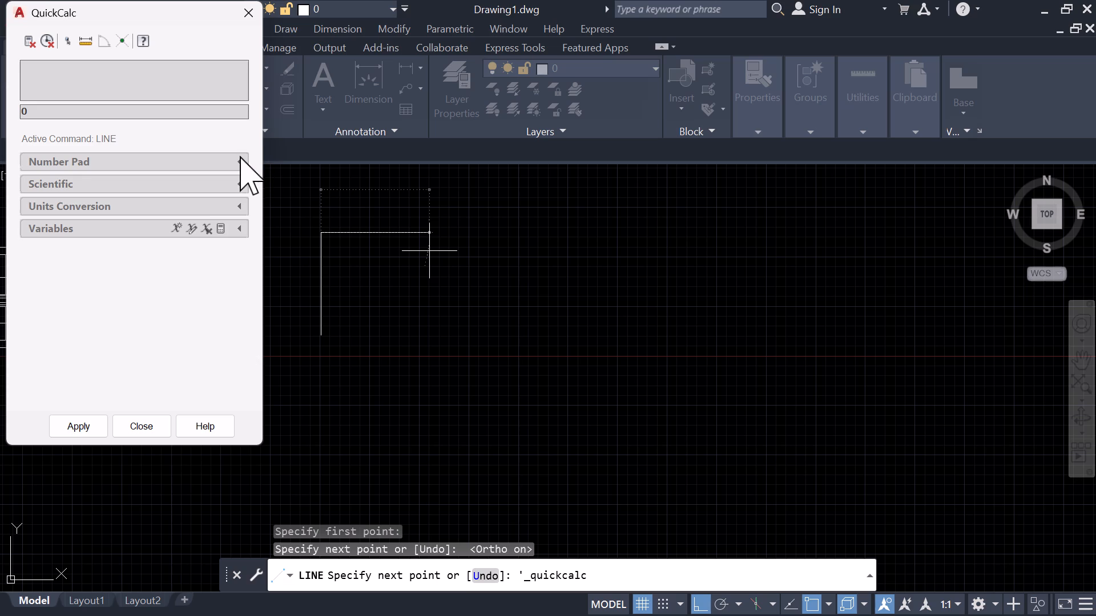
pyautogui.click(237, 182)
pyautogui.click(236, 159)
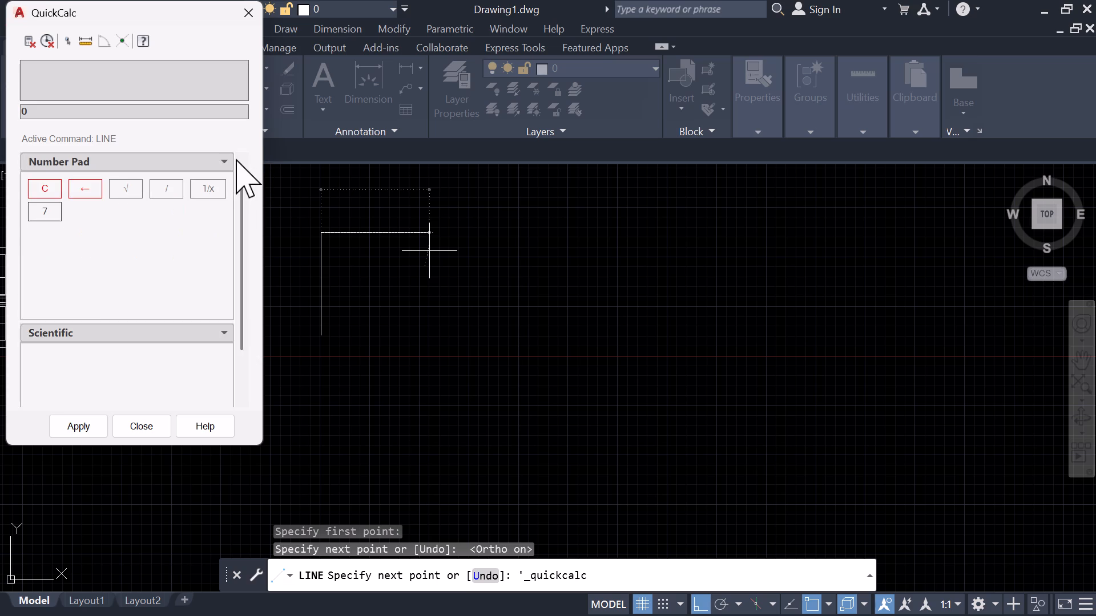
pyautogui.scroll(-1, 158, 240)
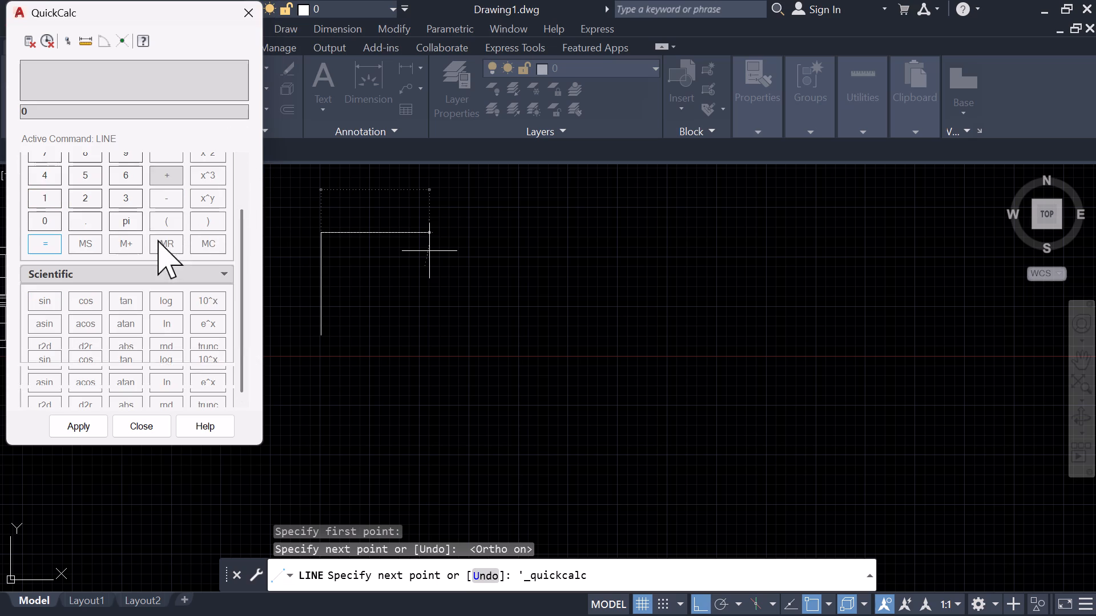
pyautogui.scroll(-3, 158, 240)
pyautogui.click(178, 376)
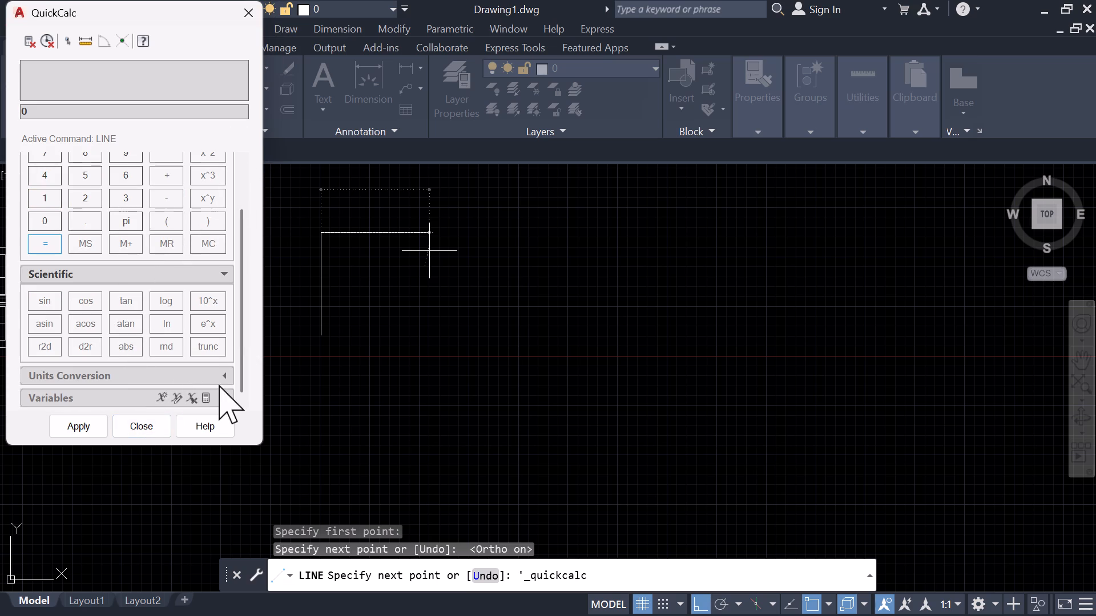
pyautogui.click(223, 376)
pyautogui.scroll(-2, 188, 362)
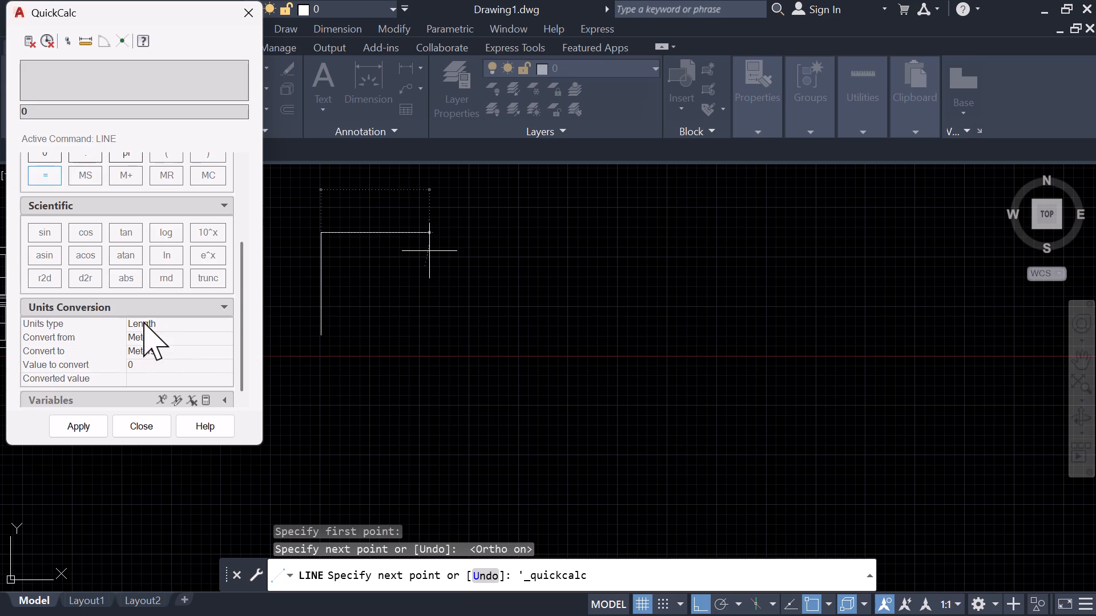
pyautogui.doubleClick(228, 341)
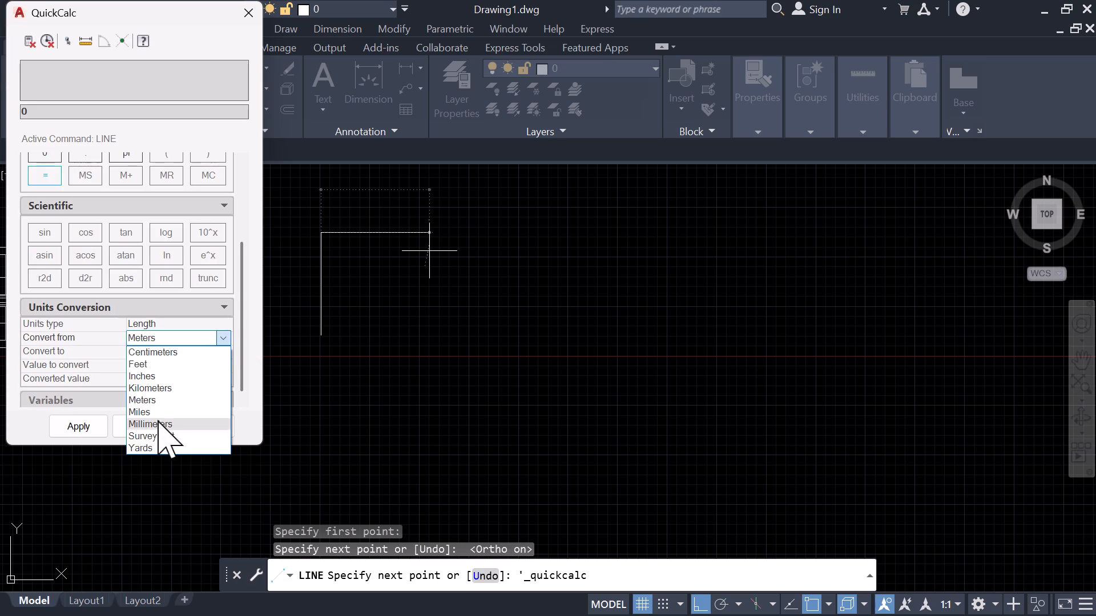
pyautogui.click(179, 348)
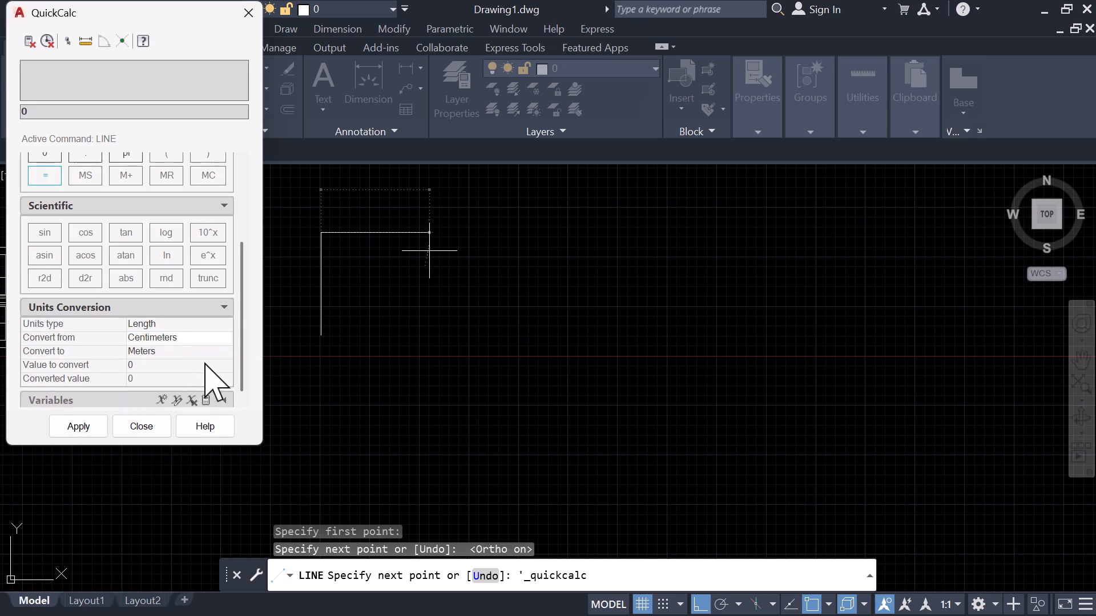
pyautogui.click(226, 356)
pyautogui.click(227, 355)
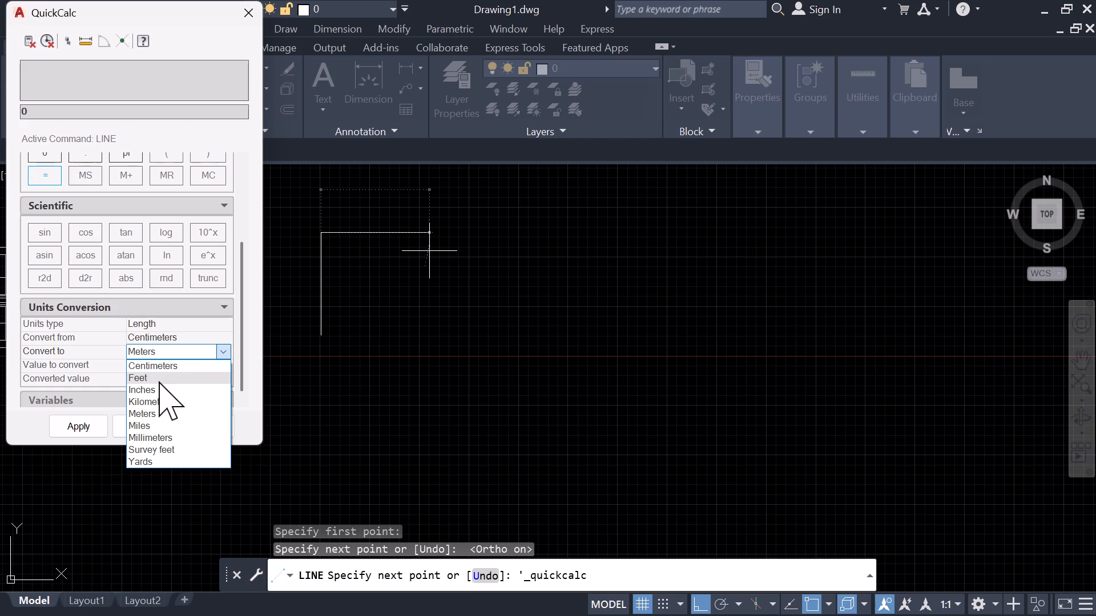
pyautogui.click(159, 381)
# Convert a value of 120 centimeters to feet, check the converted value, and close QuickCalc.
pyautogui.click(156, 363)
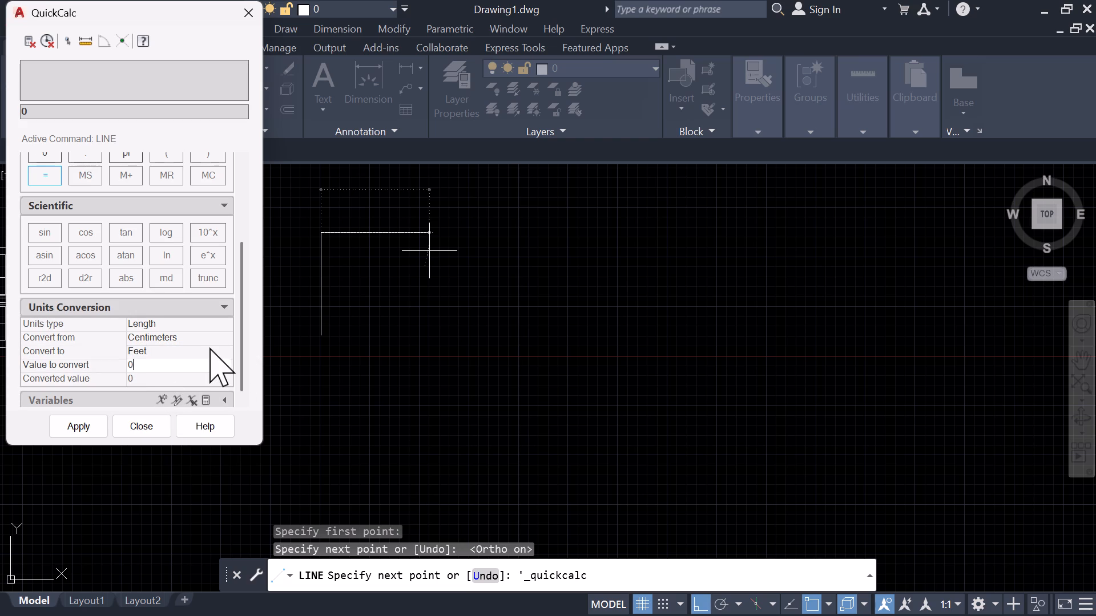
pyautogui.press('BackSpace')
pyautogui.press('BackSpace')
pyautogui.press('BackSpace')
pyautogui.write('12')
pyautogui.press('o')
pyautogui.press('BackSpace')
pyautogui.press('0')
pyautogui.press('Return')
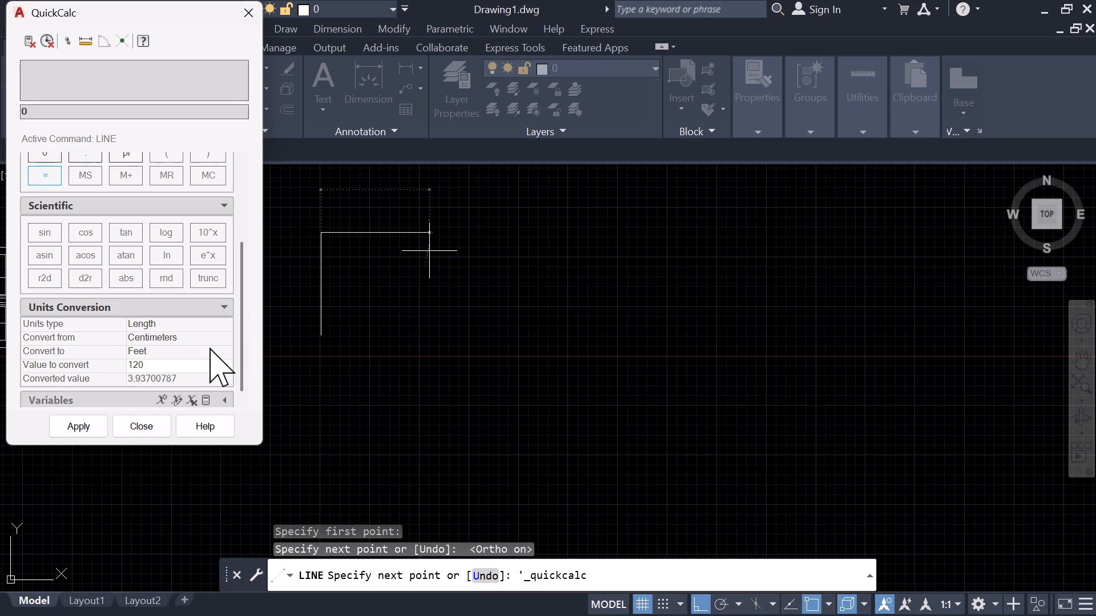
pyautogui.scroll(-2, 178, 347)
pyautogui.click(251, 9)
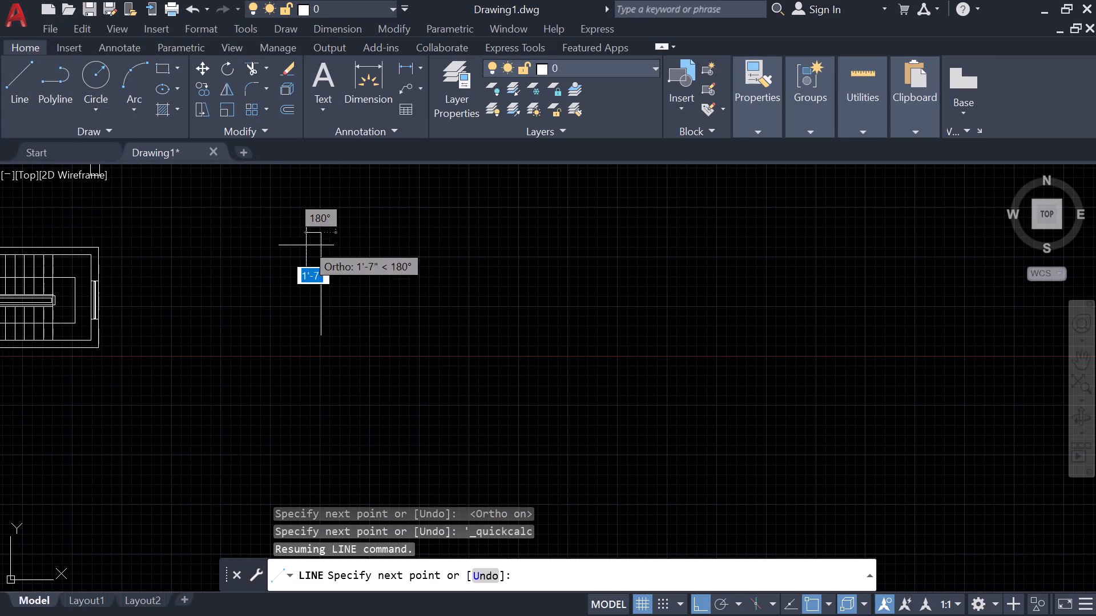
# Continue the line horizontally away from the top end of the vertical line with two consecutive 3.9' segments.
pyautogui.scroll(3, 356, 238)
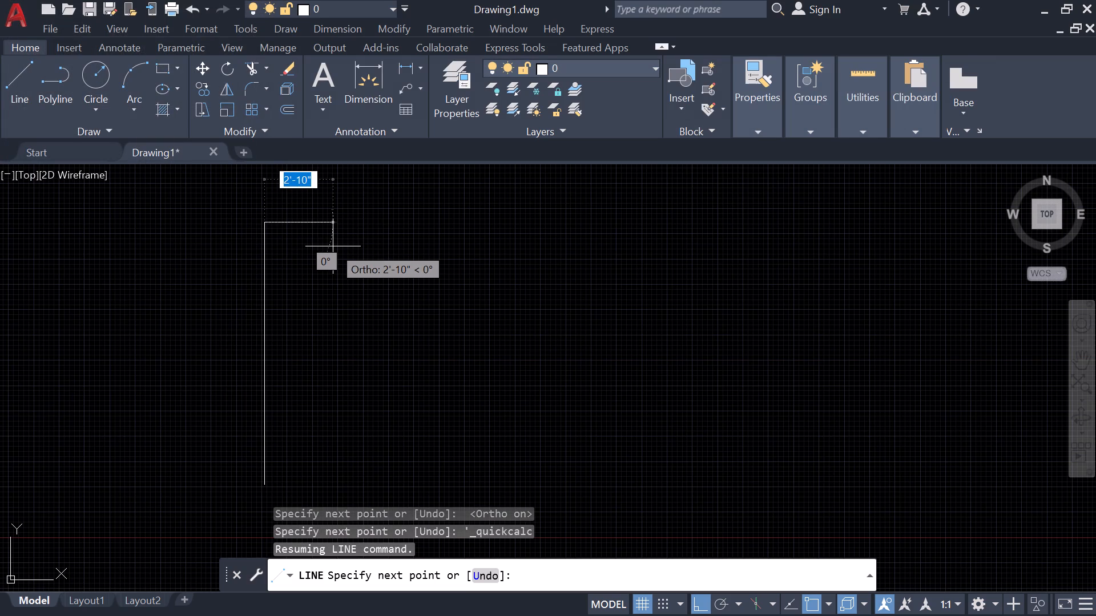
pyautogui.press('3')
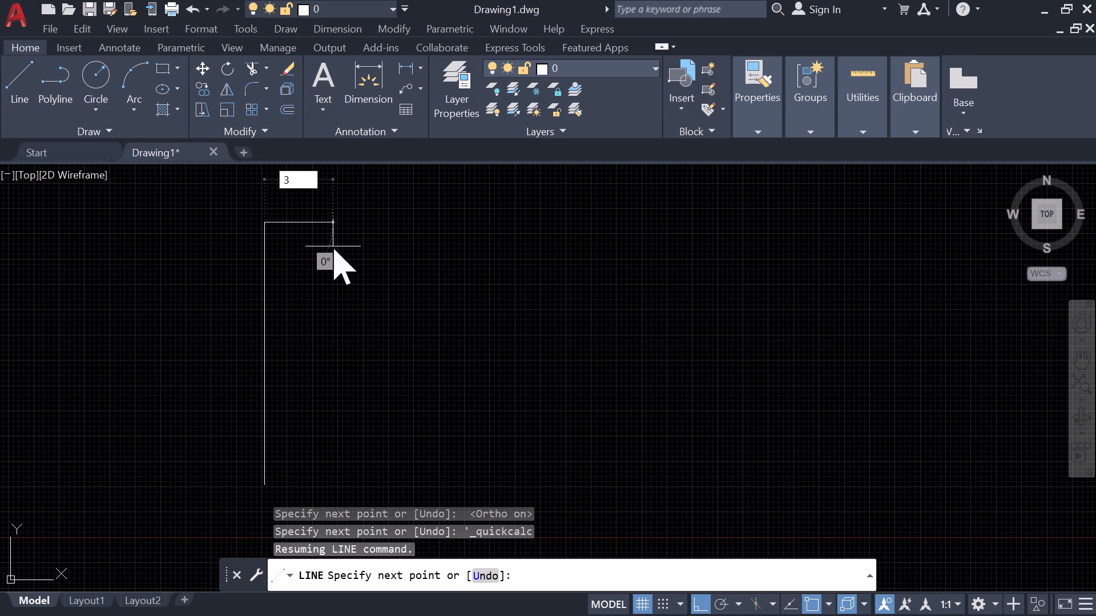
pyautogui.write(".9'")
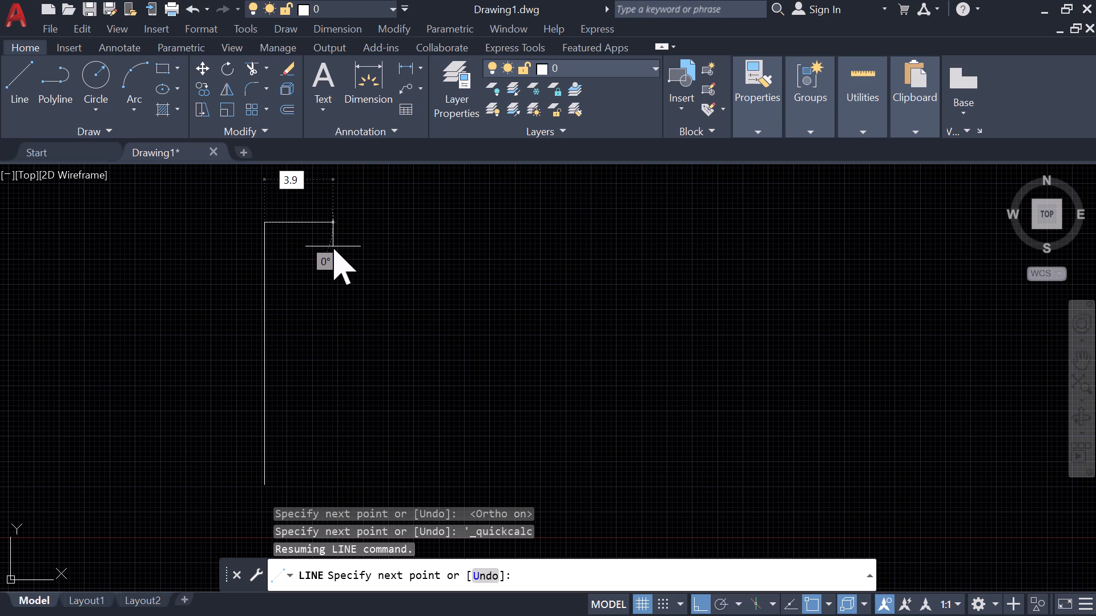
pyautogui.press('Return')
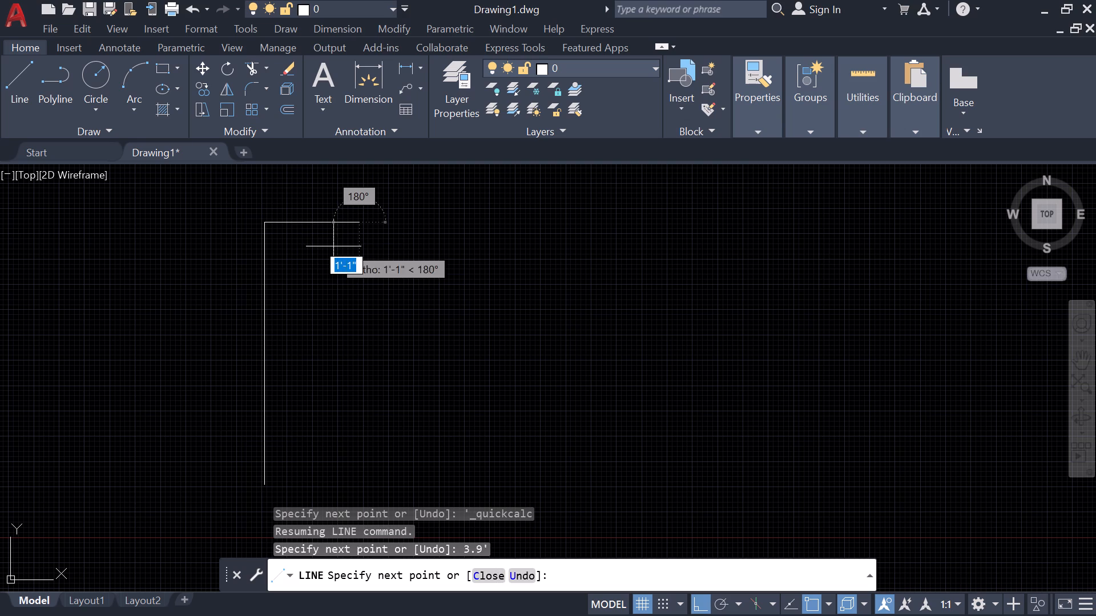
pyautogui.press('3')
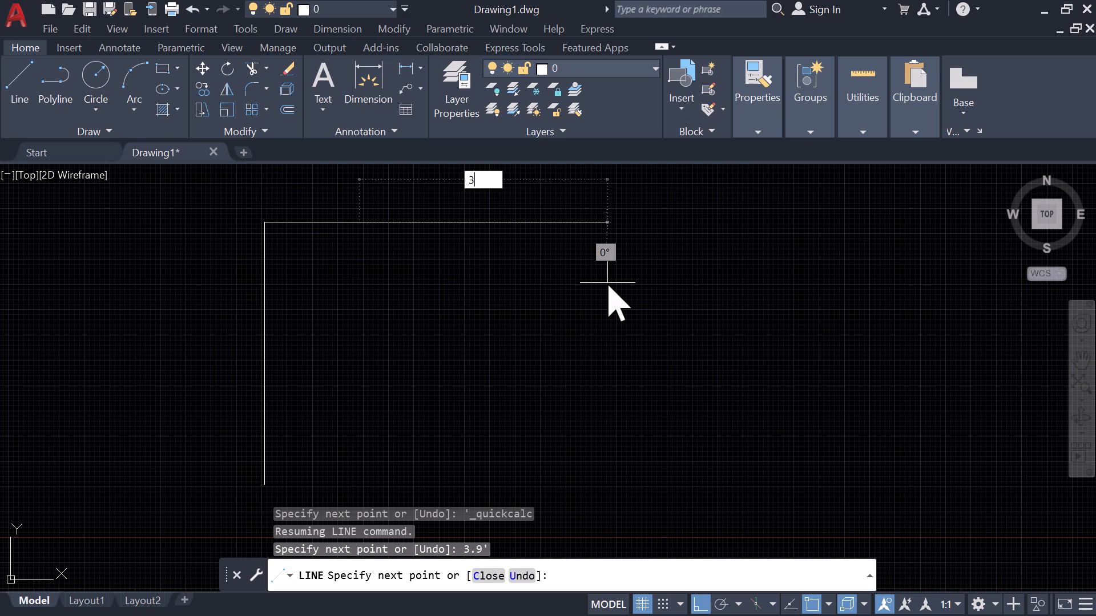
pyautogui.write(".9'")
pyautogui.press('Return')
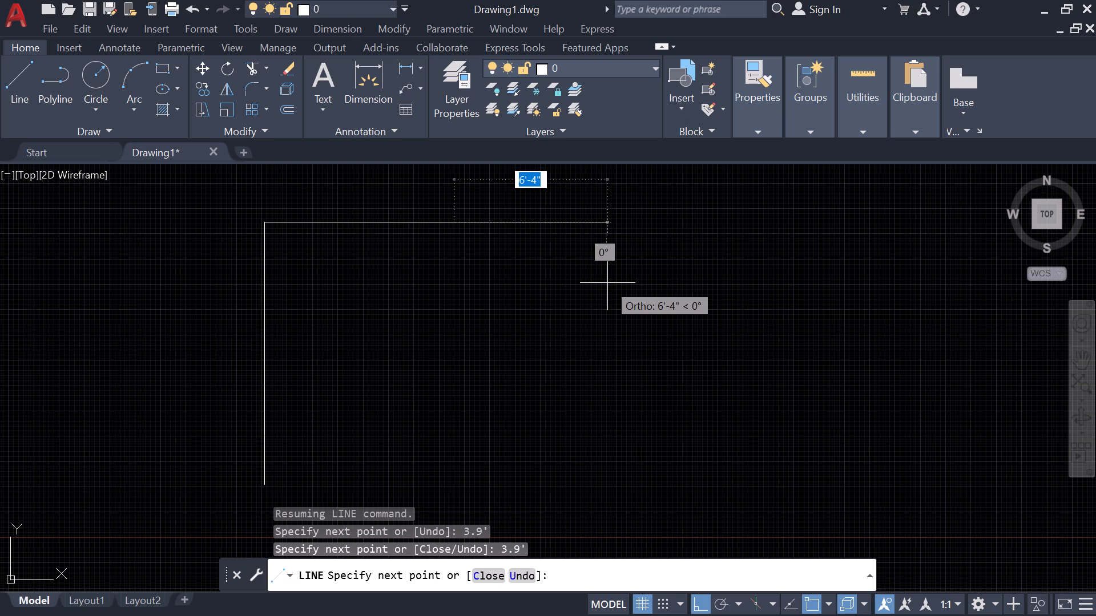
# Draw the opposite vertical side about 11' down from the end of the second horizontal segment and finish the line.
pyautogui.click(461, 481)
pyautogui.press('Escape')
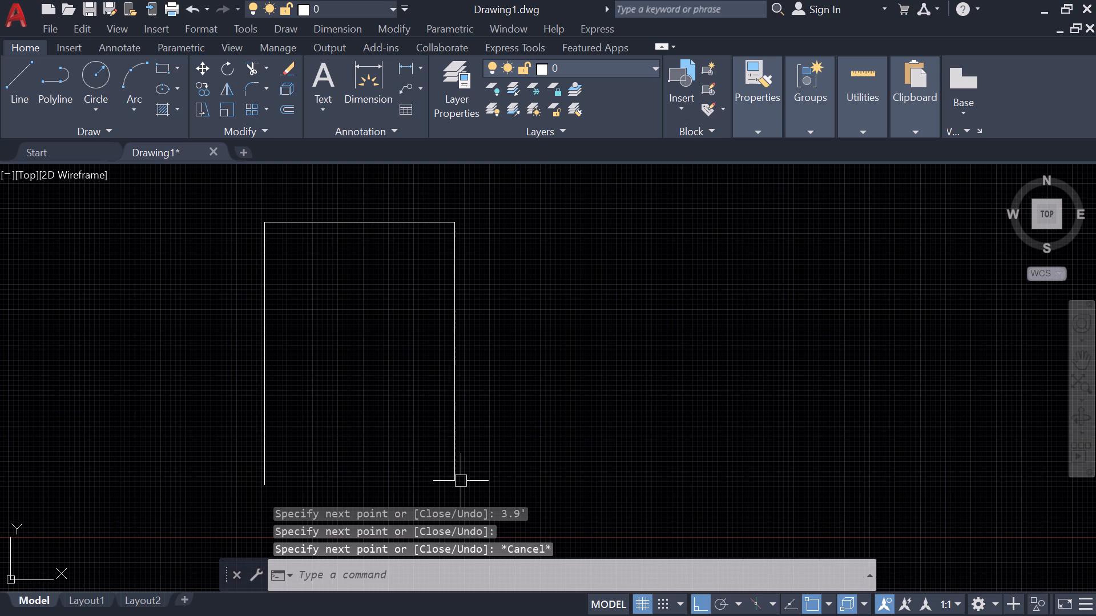
# Offset the newly drawn vertical side 3.9' inward to form a centre line between the two sides.
pyautogui.write('o 3')
pyautogui.press('.')
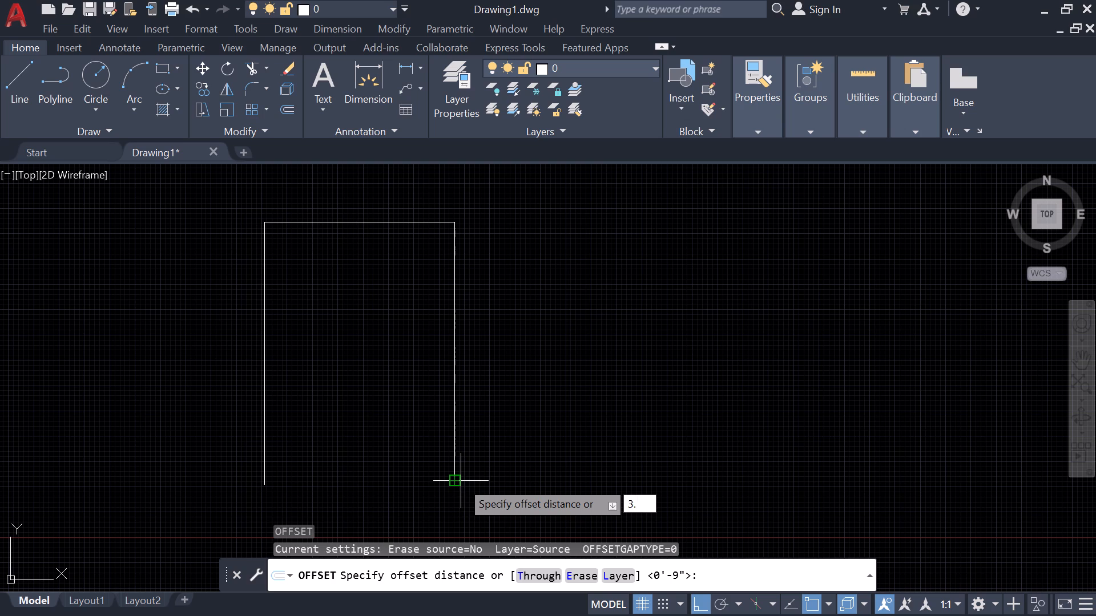
pyautogui.write("9'")
pyautogui.press('Return')
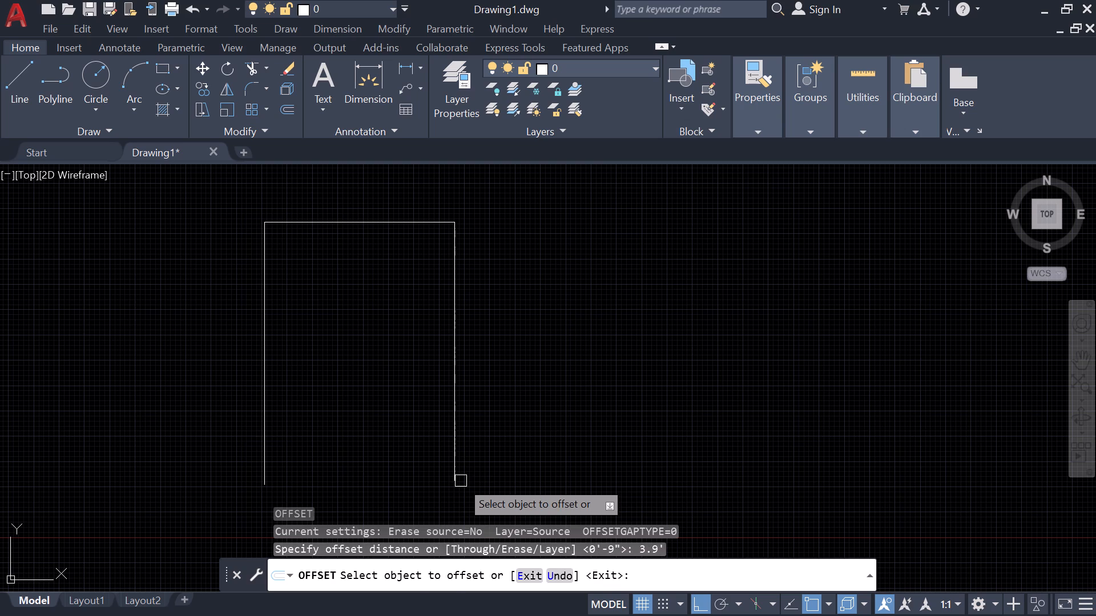
pyautogui.click(458, 352)
pyautogui.click(357, 356)
pyautogui.press('Escape')
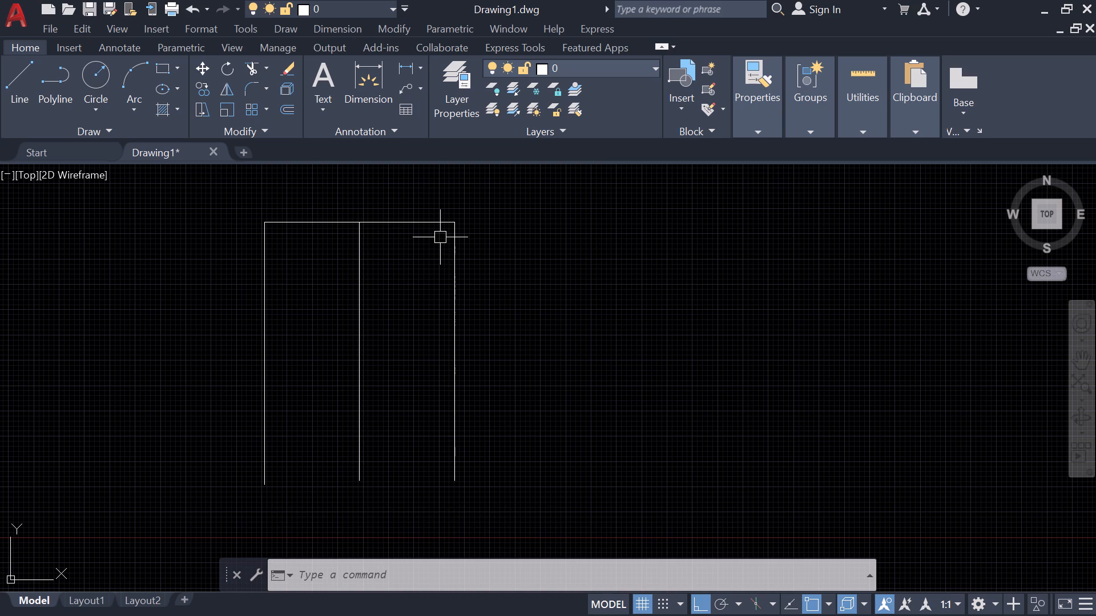
# Offset both top horizontal segments downward by the same 3.9' distance to form the landing edge.
pyautogui.write('o')
pyautogui.press('space')
pyautogui.press('space')
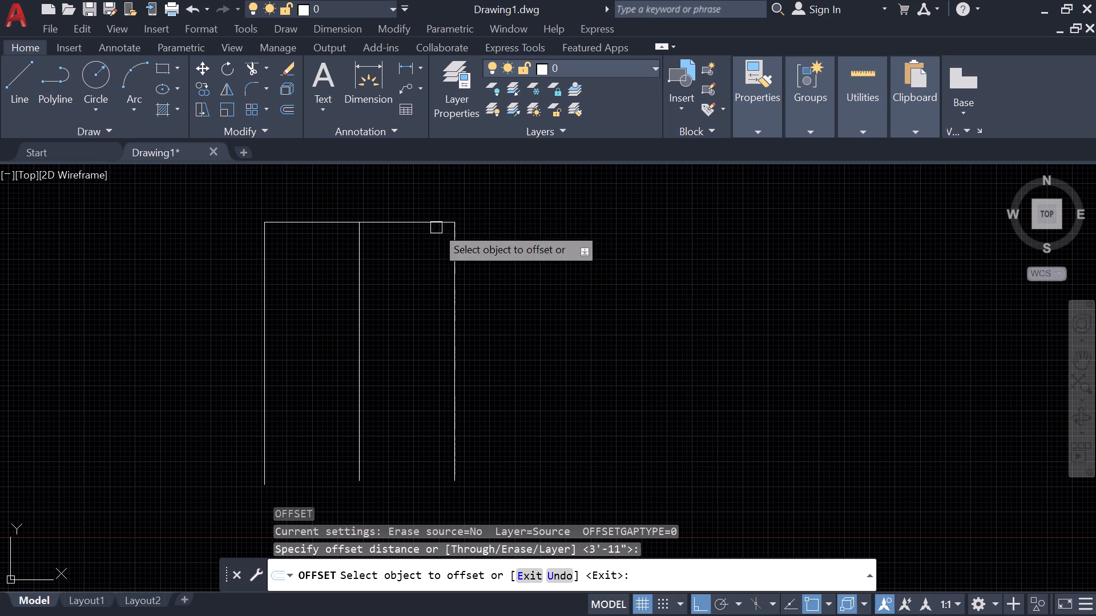
pyautogui.click(405, 222)
pyautogui.click(407, 292)
pyautogui.click(325, 221)
pyautogui.click(322, 280)
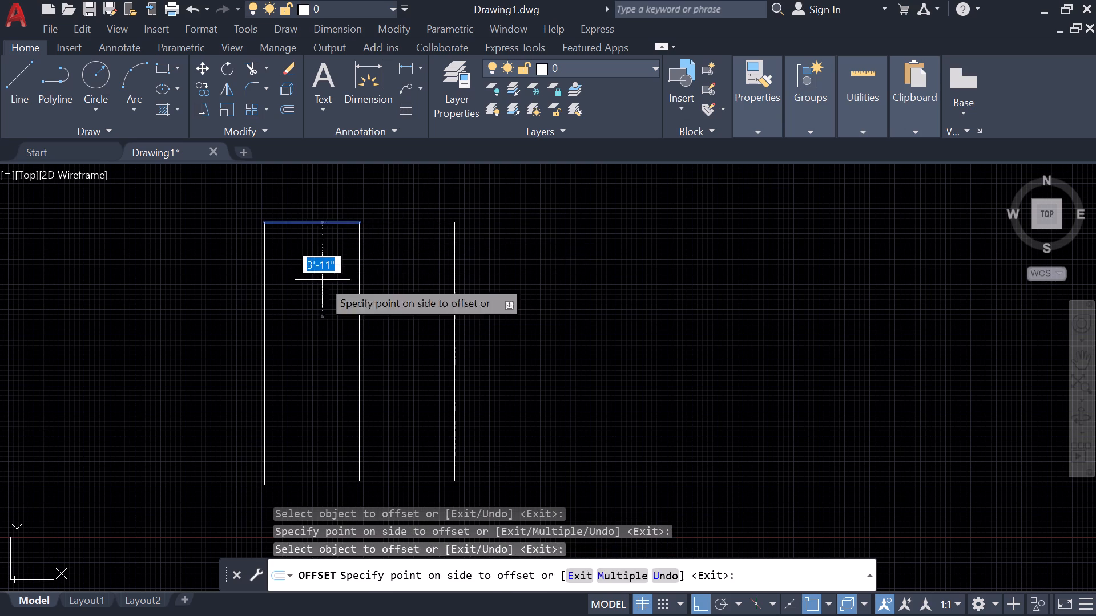
pyautogui.press('Escape')
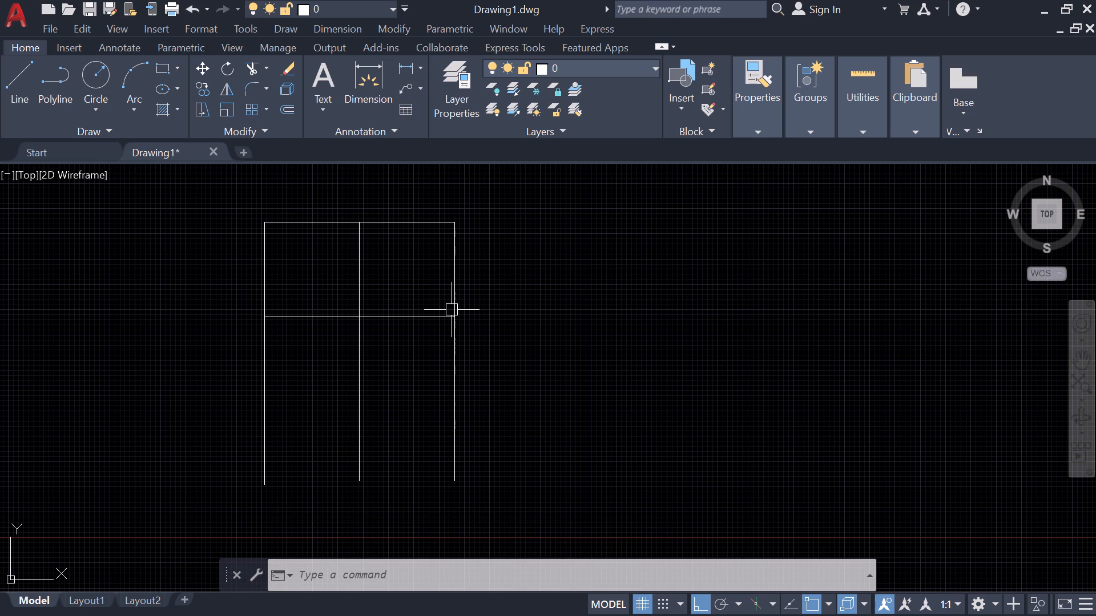
# Open the calculator's units conversion and convert a length of 150 from centimetres to feet.
pyautogui.hotkey('ctrl', '8')
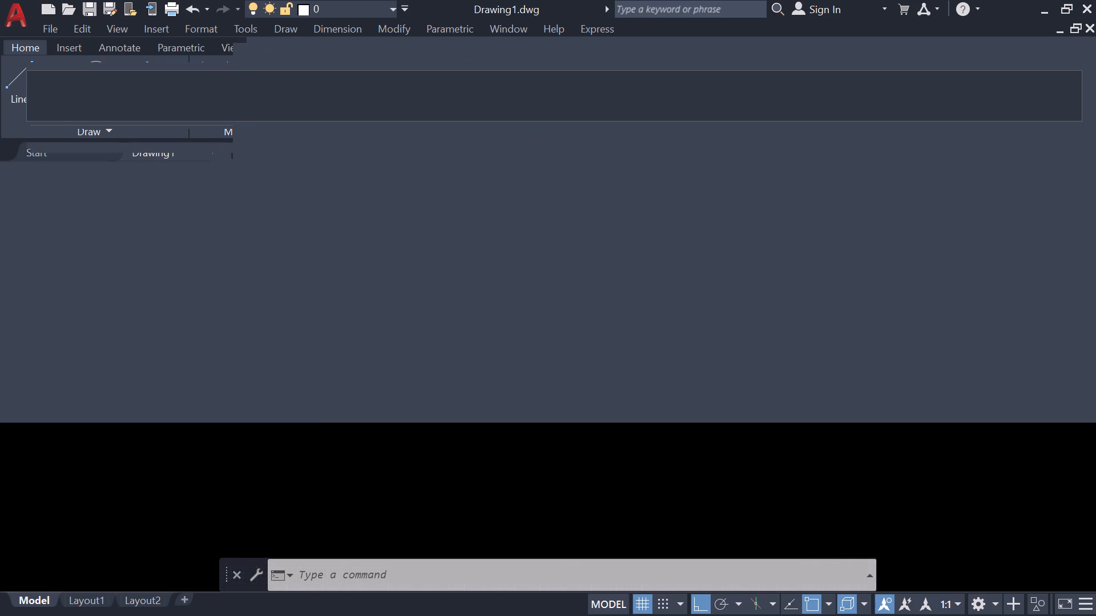
pyautogui.scroll(-2, 169, 341)
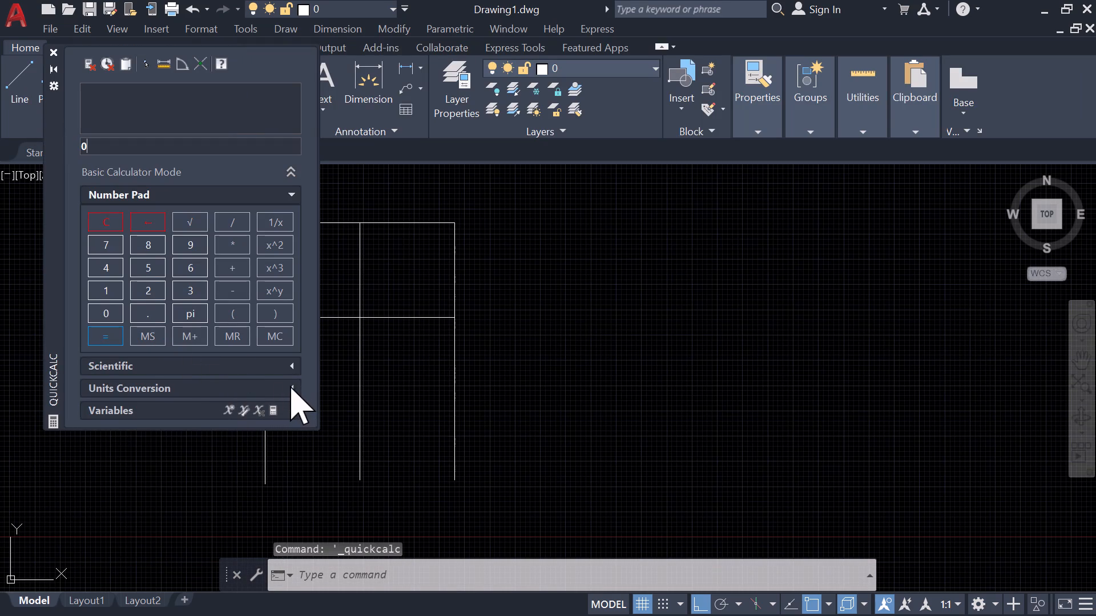
pyautogui.click(288, 386)
pyautogui.scroll(-3, 235, 358)
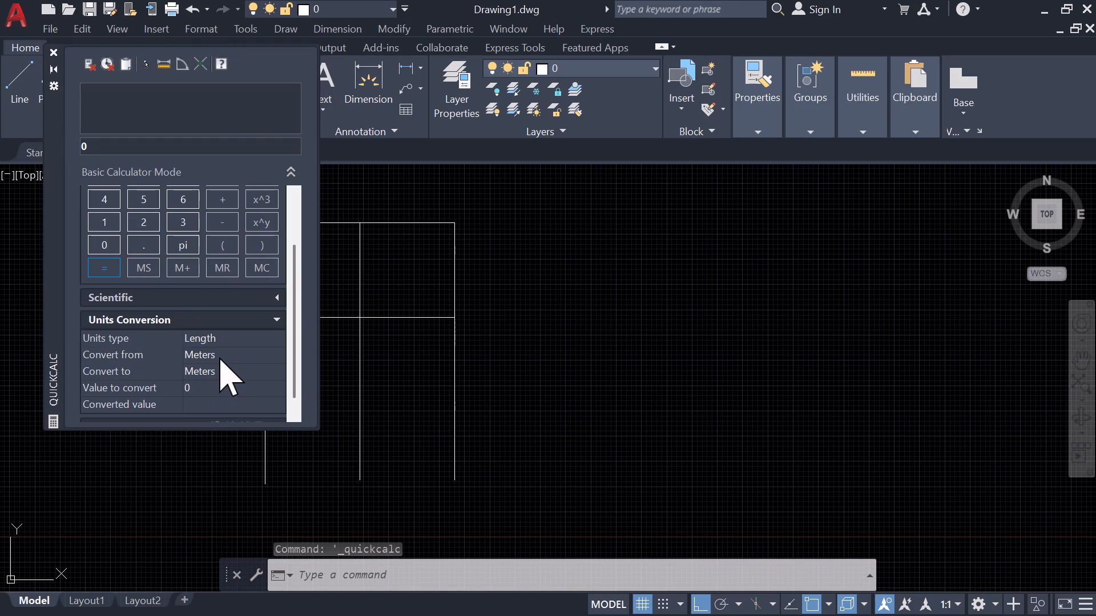
pyautogui.click(253, 354)
pyautogui.click(278, 354)
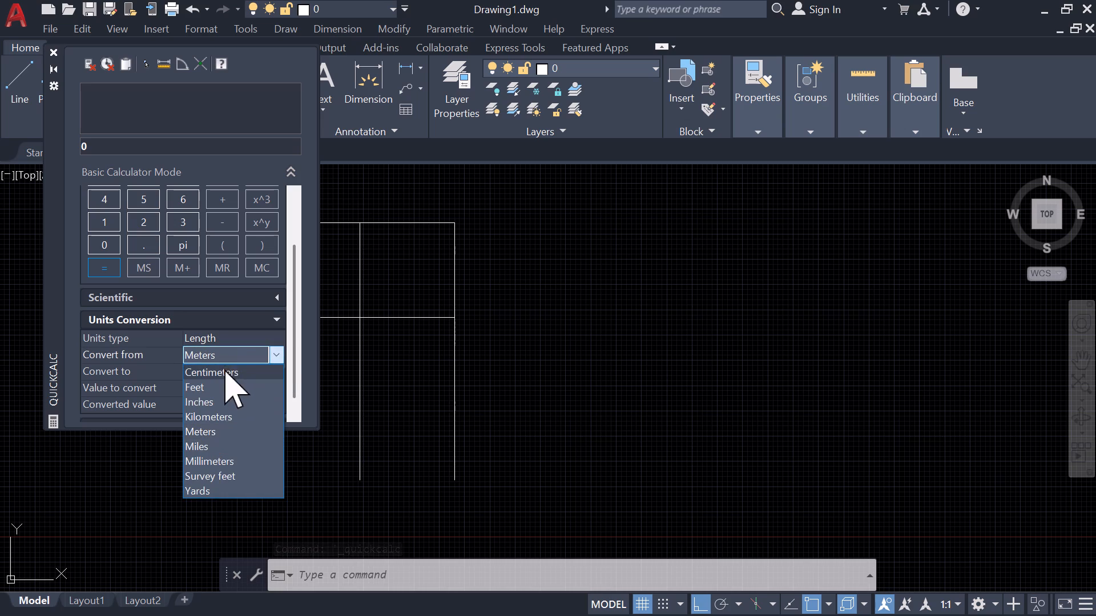
pyautogui.click(224, 369)
pyautogui.doubleClick(276, 371)
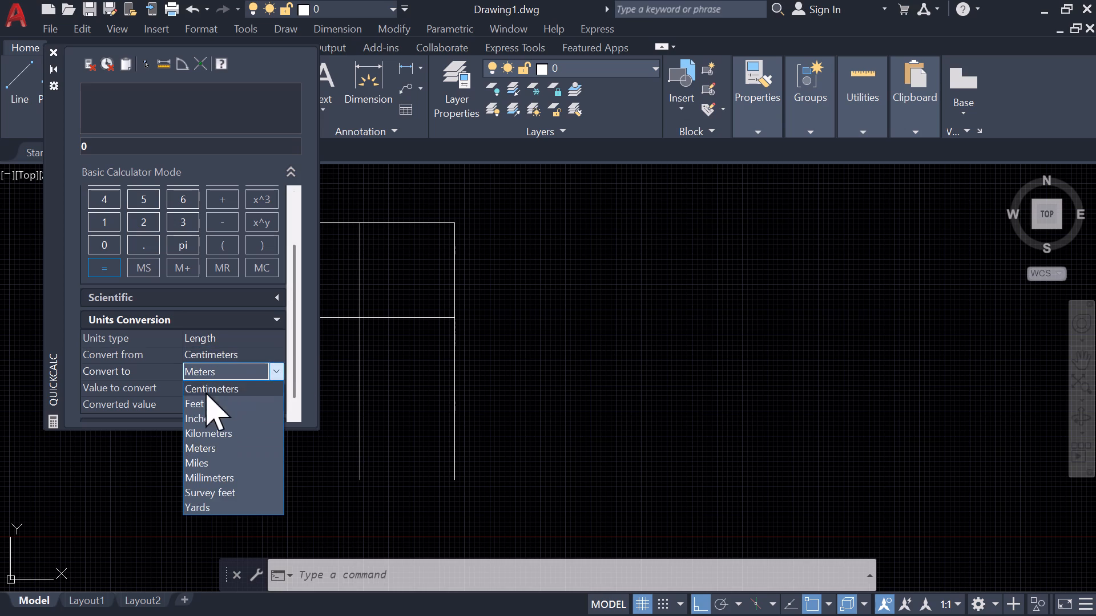
pyautogui.click(205, 398)
pyautogui.click(216, 388)
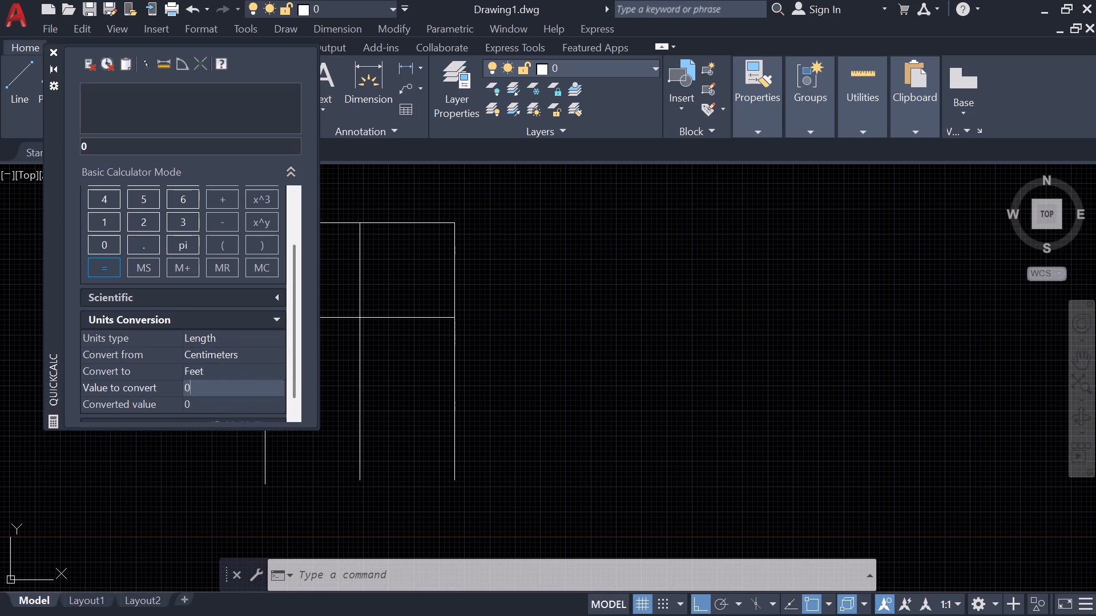
pyautogui.press('BackSpace')
pyautogui.write('150')
pyautogui.press('Return')
# Convert 15 centimetres to feet instead and close the calculator.
pyautogui.scroll(-3, 224, 392)
pyautogui.click(202, 386)
pyautogui.tripleClick(209, 388)
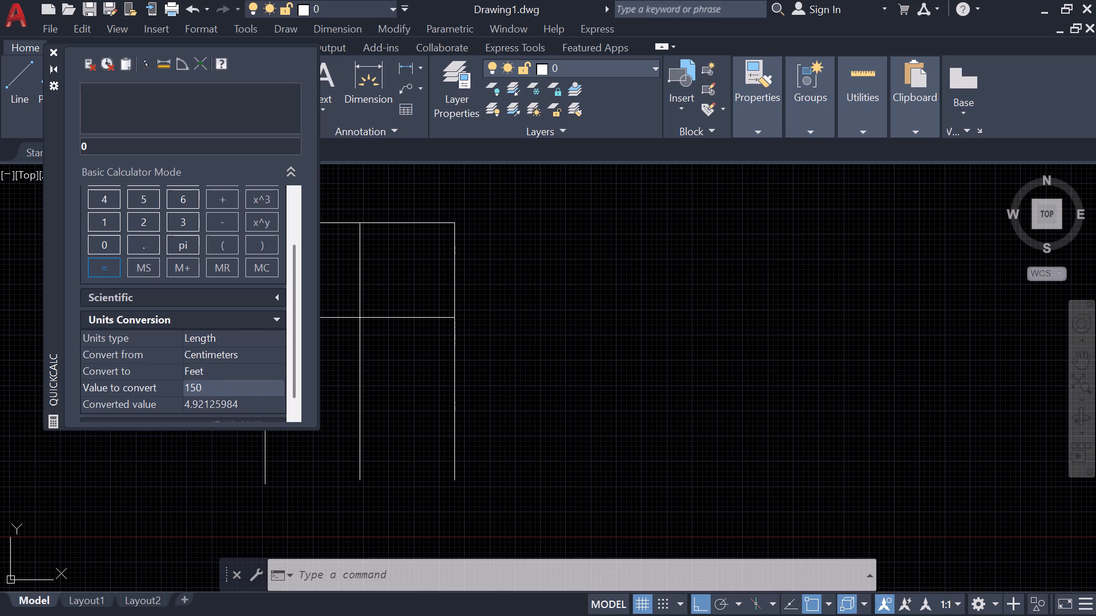
pyautogui.doubleClick(212, 389)
pyautogui.doubleClick(212, 389)
pyautogui.doubleClick(212, 389)
pyautogui.write('15')
pyautogui.press('Return')
pyautogui.click(51, 52)
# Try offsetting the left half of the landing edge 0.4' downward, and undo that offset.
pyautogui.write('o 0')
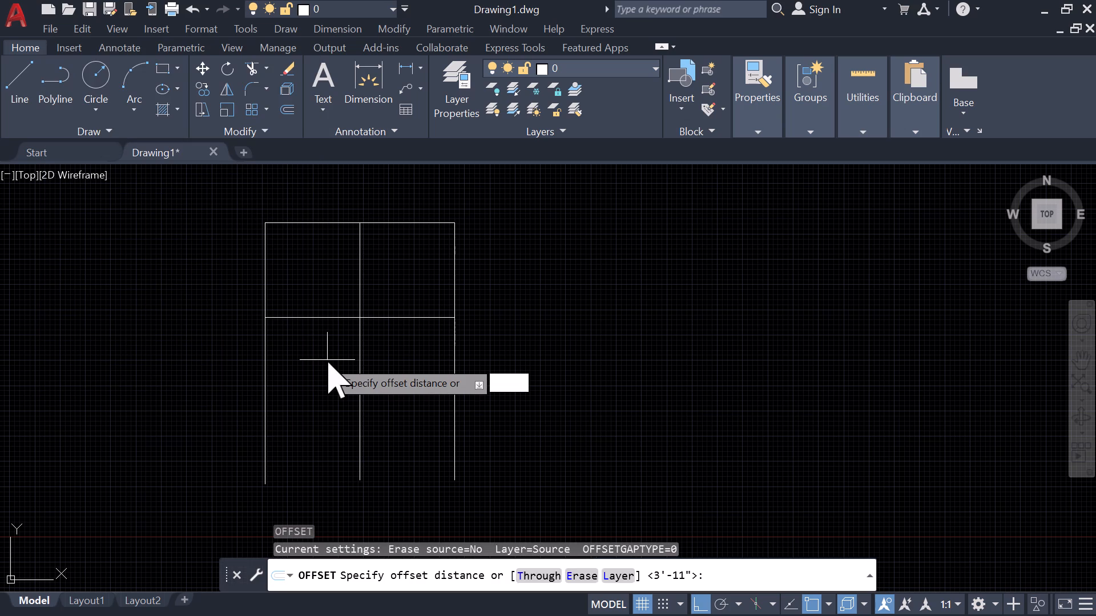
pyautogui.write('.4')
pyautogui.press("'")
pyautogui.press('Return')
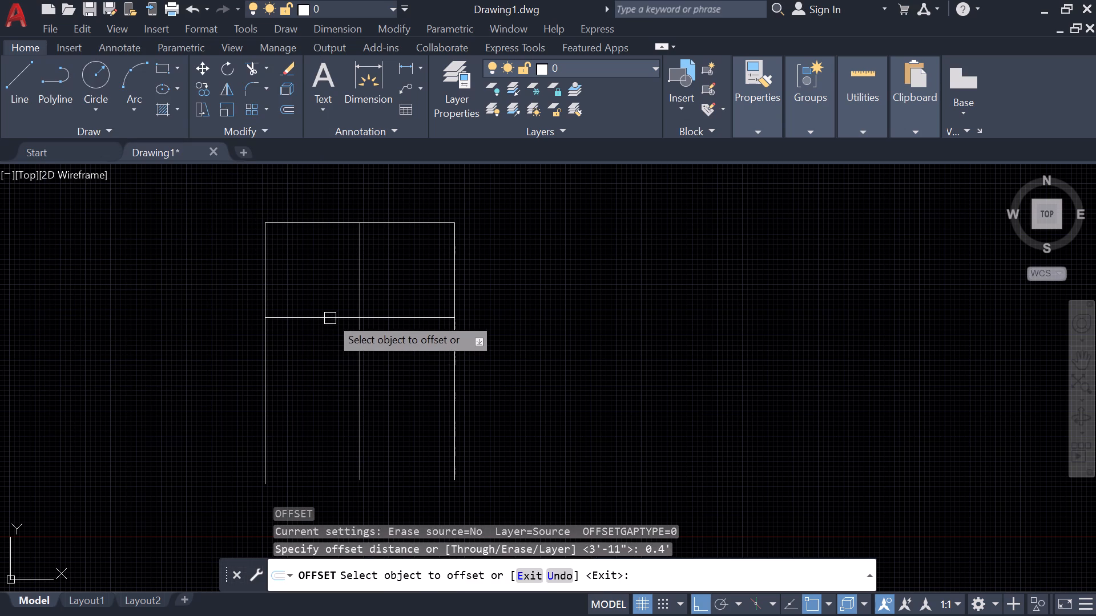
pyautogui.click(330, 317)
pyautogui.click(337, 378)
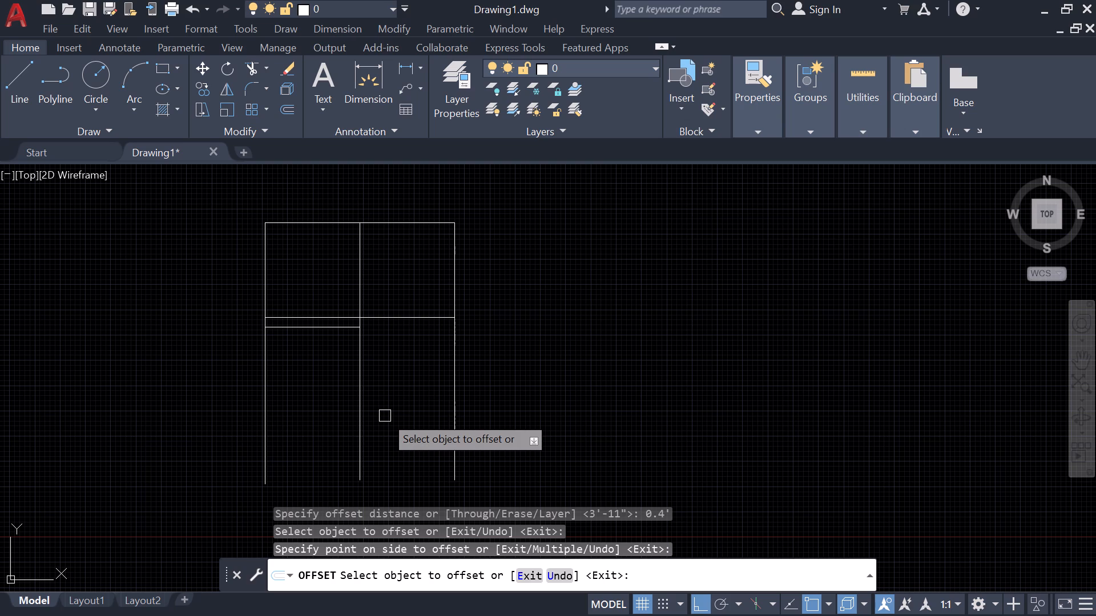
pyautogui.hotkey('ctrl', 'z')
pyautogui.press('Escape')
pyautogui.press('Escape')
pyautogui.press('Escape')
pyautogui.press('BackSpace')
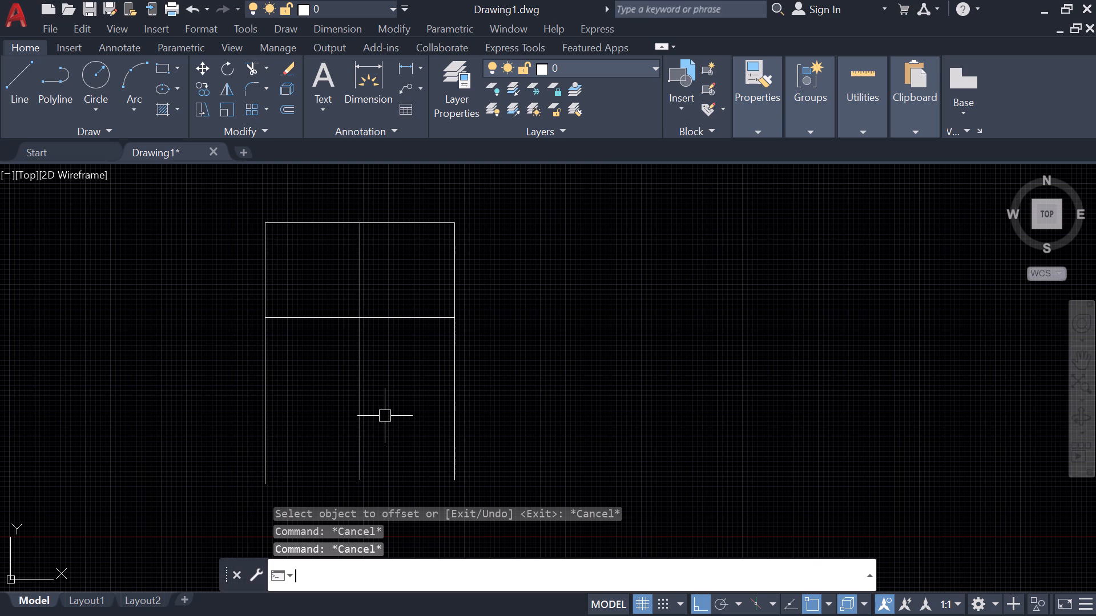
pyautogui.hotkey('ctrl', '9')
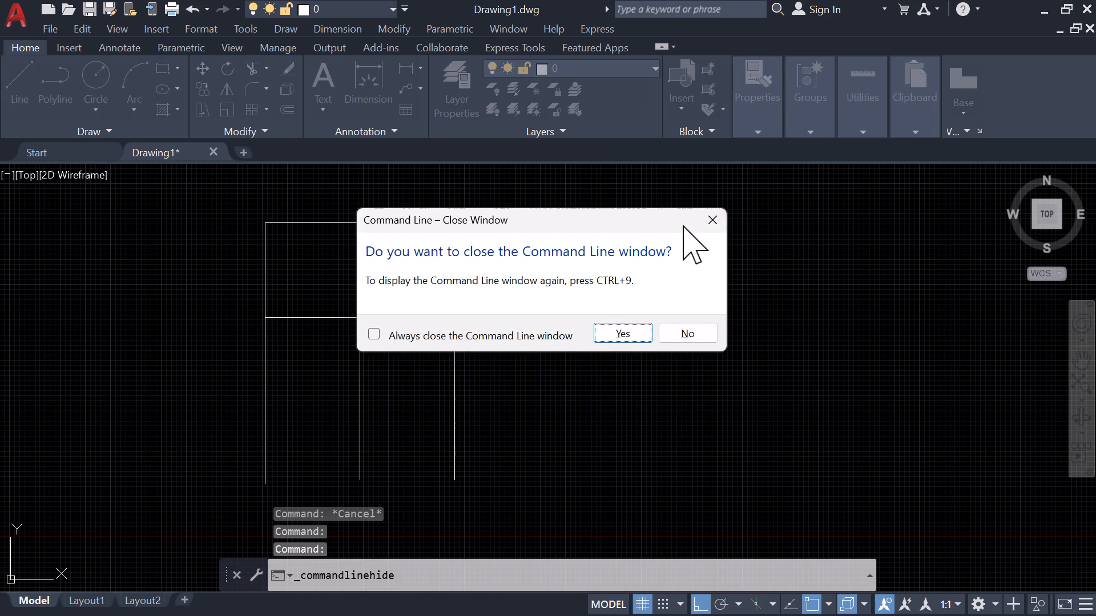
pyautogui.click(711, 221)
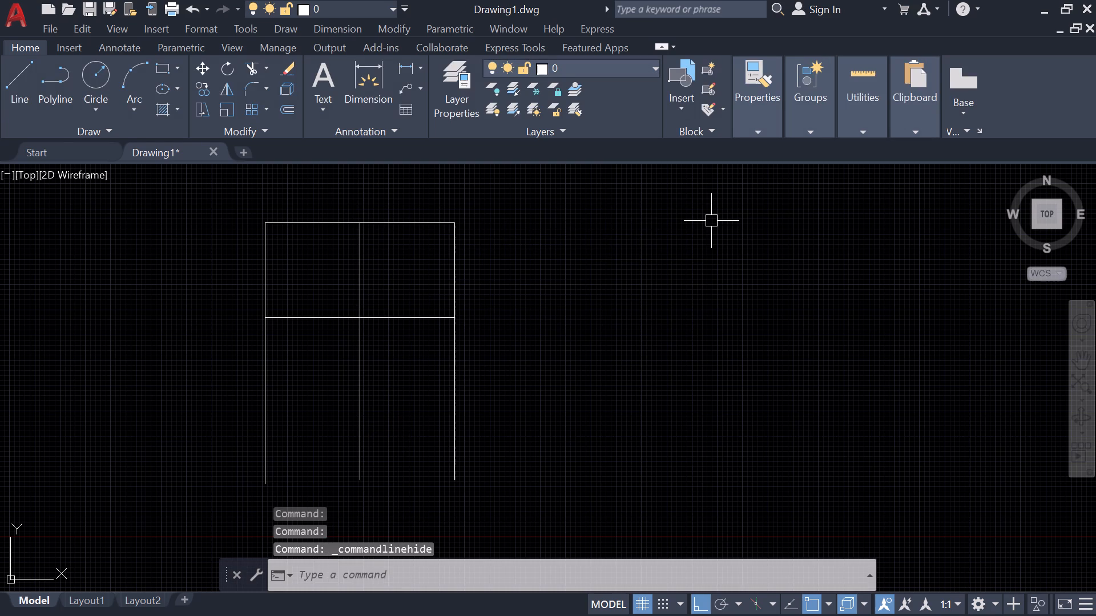
# Reopen the calculator and divide 270 by 9 to get the tread depth in centimetres.
pyautogui.hotkey('ctrl', '8')
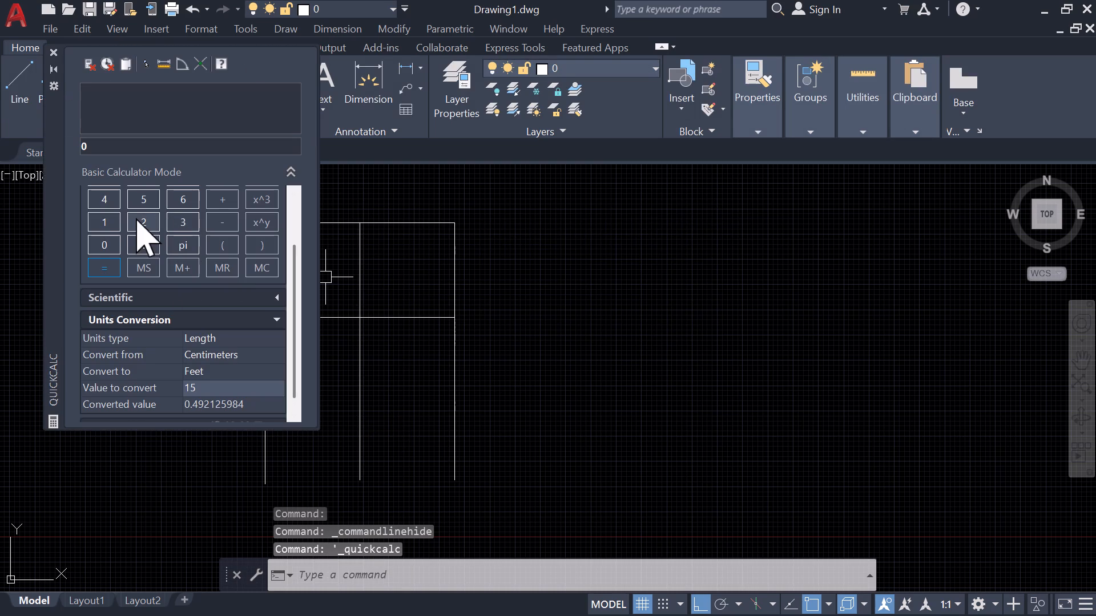
pyautogui.click(136, 218)
pyautogui.scroll(2, 111, 200)
pyautogui.click(102, 244)
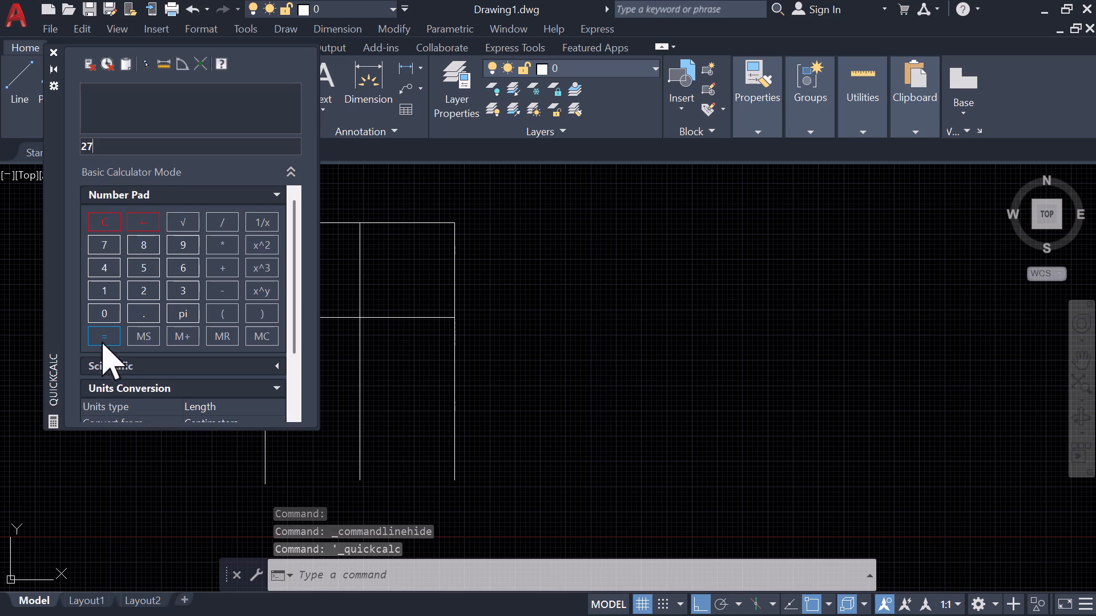
pyautogui.click(108, 307)
pyautogui.click(227, 213)
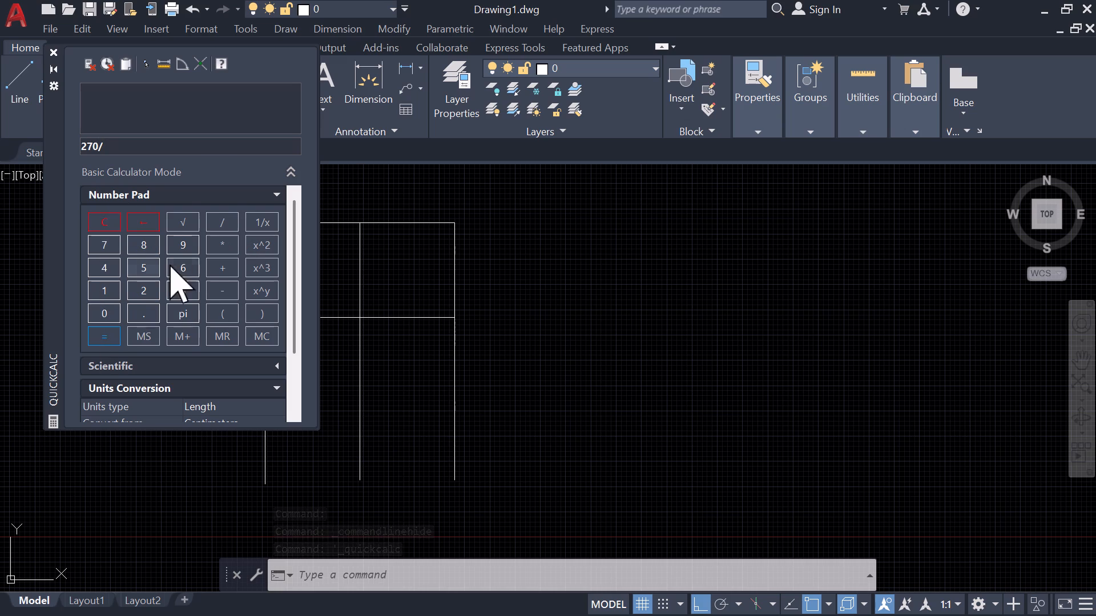
pyautogui.click(186, 250)
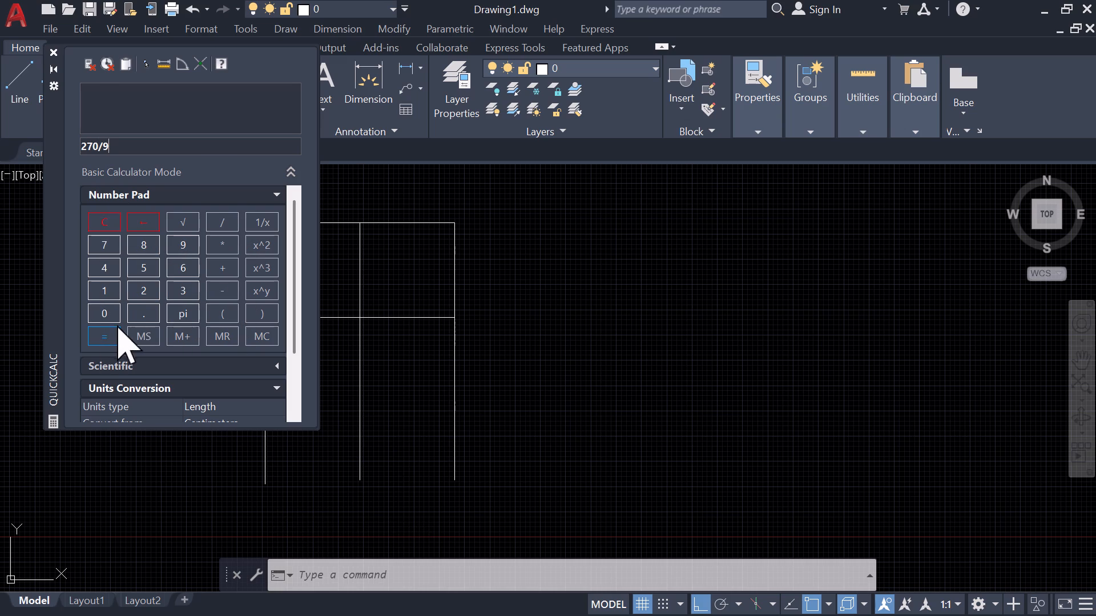
pyautogui.click(110, 333)
# Convert 30 centimetres to feet in the units conversion and close the calculator.
pyautogui.scroll(-1, 210, 294)
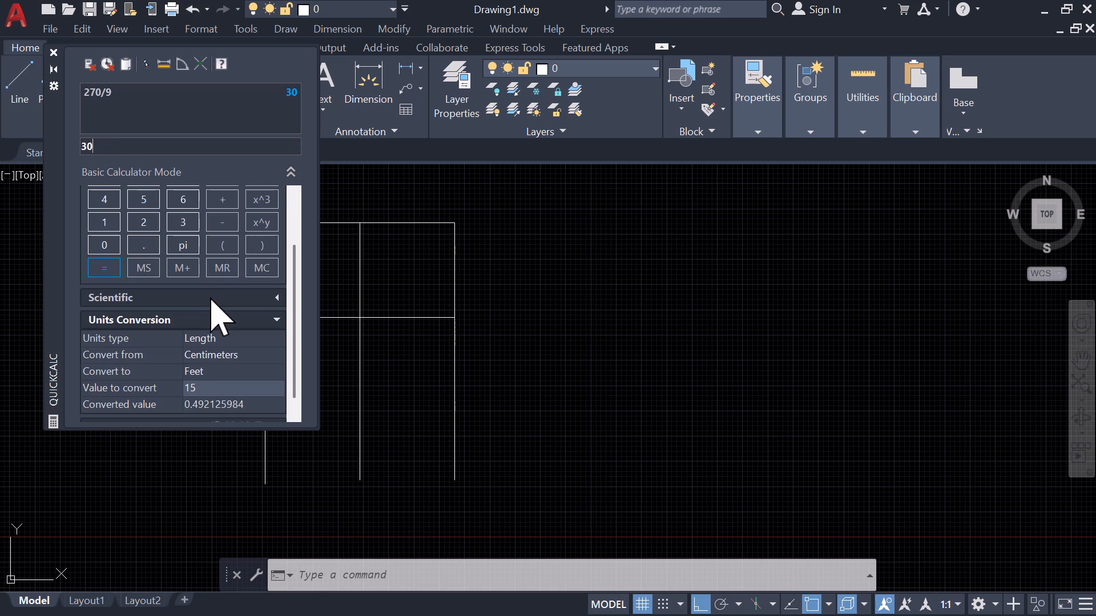
pyautogui.click(199, 386)
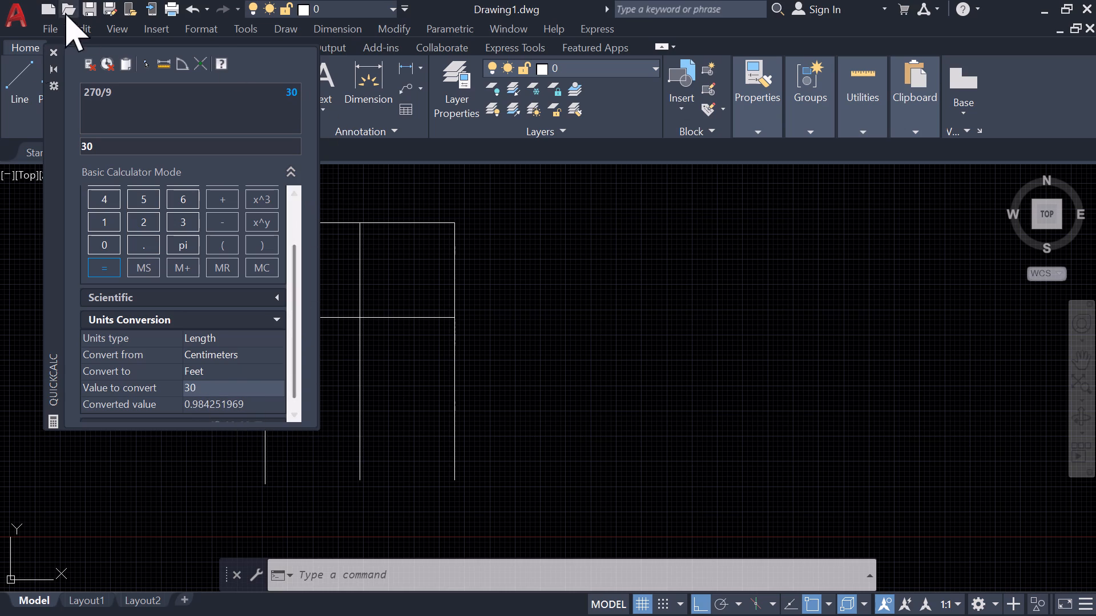
pyautogui.click(51, 52)
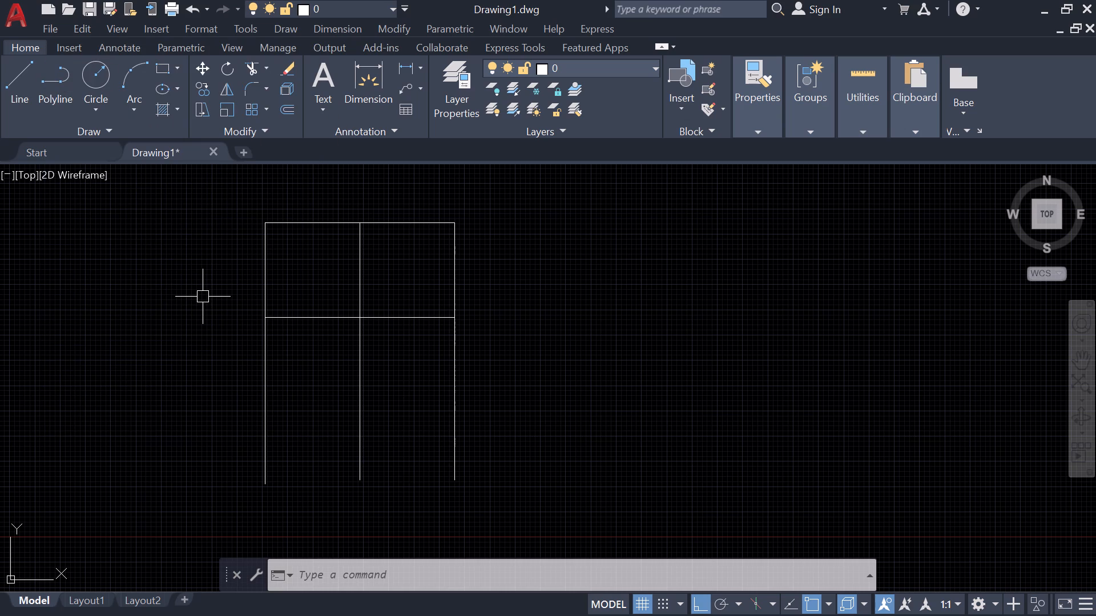
# Offset the left half of the landing edge downward in Multiple mode at 0.9' spacing, placing the first five tread lines.
pyautogui.write('o 0')
pyautogui.press('.')
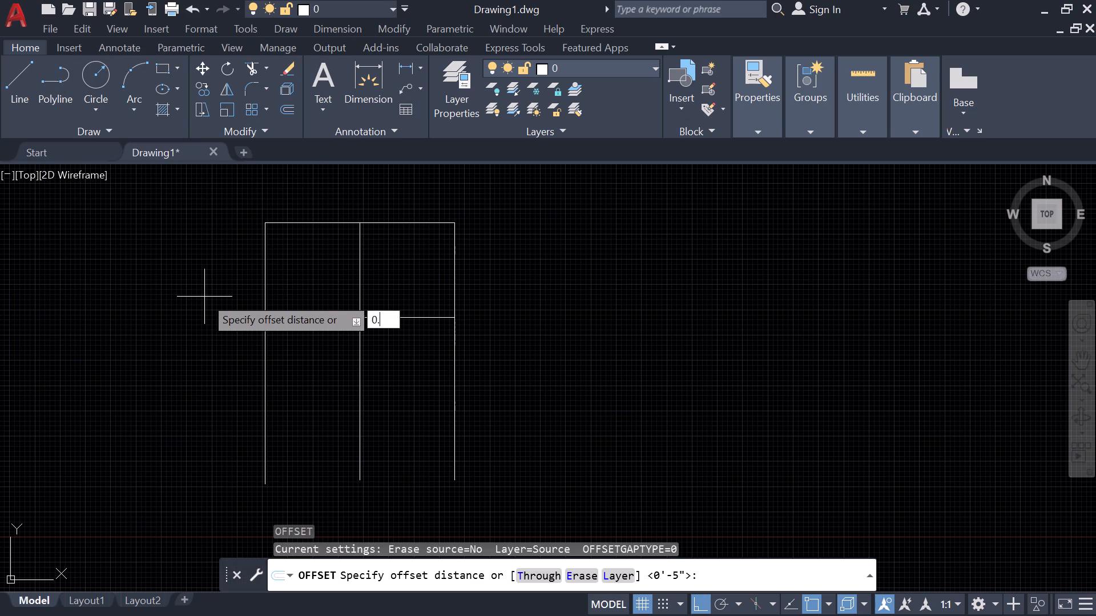
pyautogui.press('9')
pyautogui.press("'")
pyautogui.press('Return')
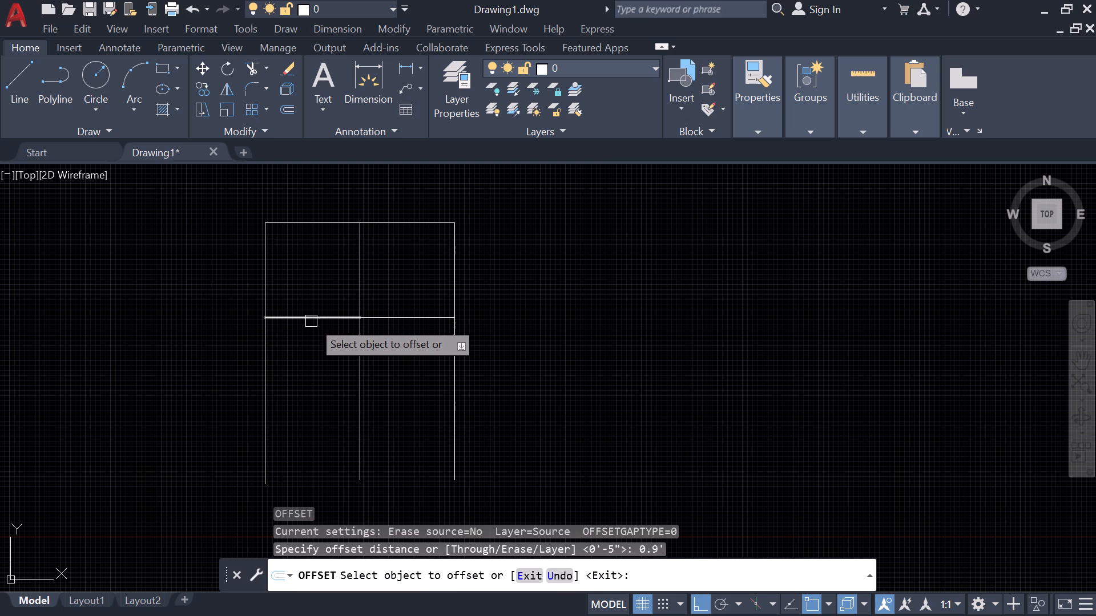
pyautogui.click(312, 319)
pyautogui.write('m')
pyautogui.press('space')
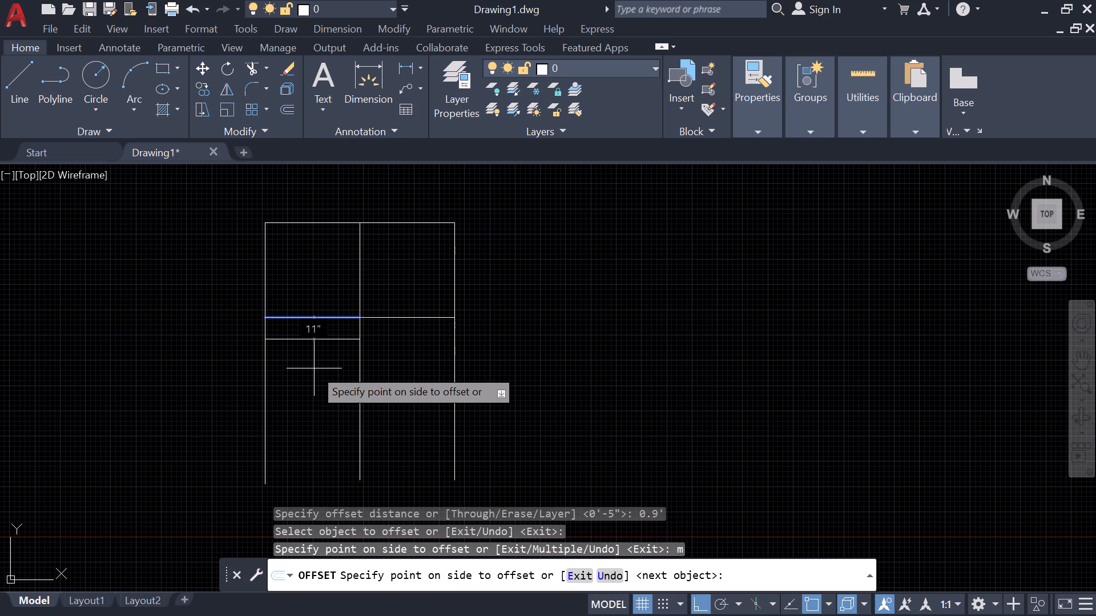
pyautogui.scroll(-2, 314, 371)
pyautogui.moveTo(314, 371); pyautogui.dragTo(337, 258, button='middle')
pyautogui.scroll(4, 337, 258)
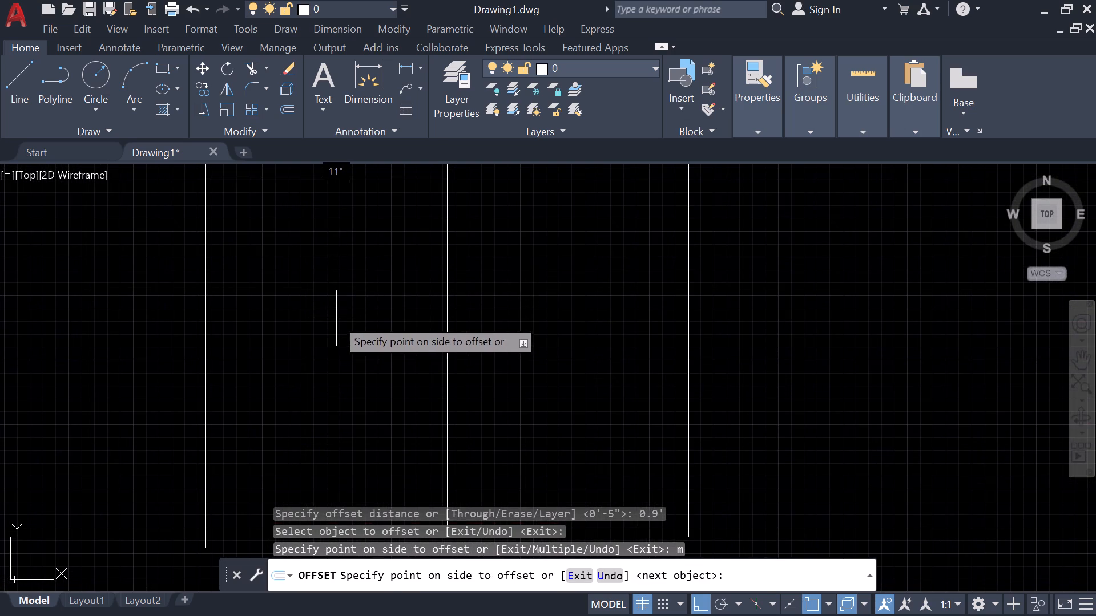
pyautogui.click(336, 318)
pyautogui.scroll(-1, 336, 367)
pyautogui.click(336, 382)
pyautogui.click(337, 415)
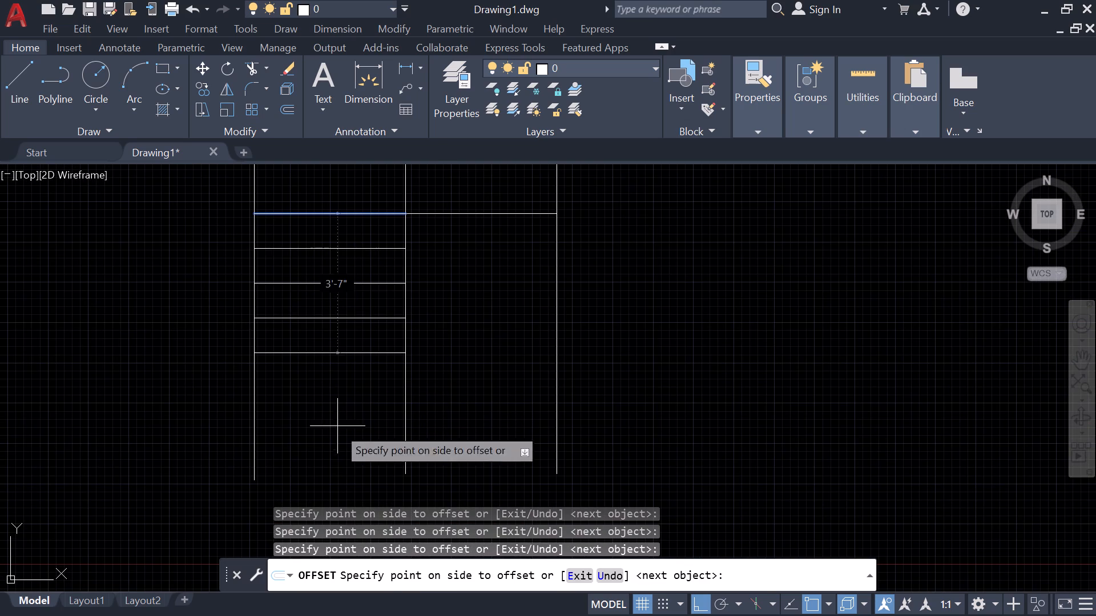
pyautogui.click(337, 446)
pyautogui.click(339, 485)
# Continue the Multiple offset down the left flight, placing five more tread lines at the same spacing, and end the command.
pyautogui.moveTo(336, 476); pyautogui.dragTo(333, 263, button='middle')
pyautogui.click(327, 327)
pyautogui.click(319, 359)
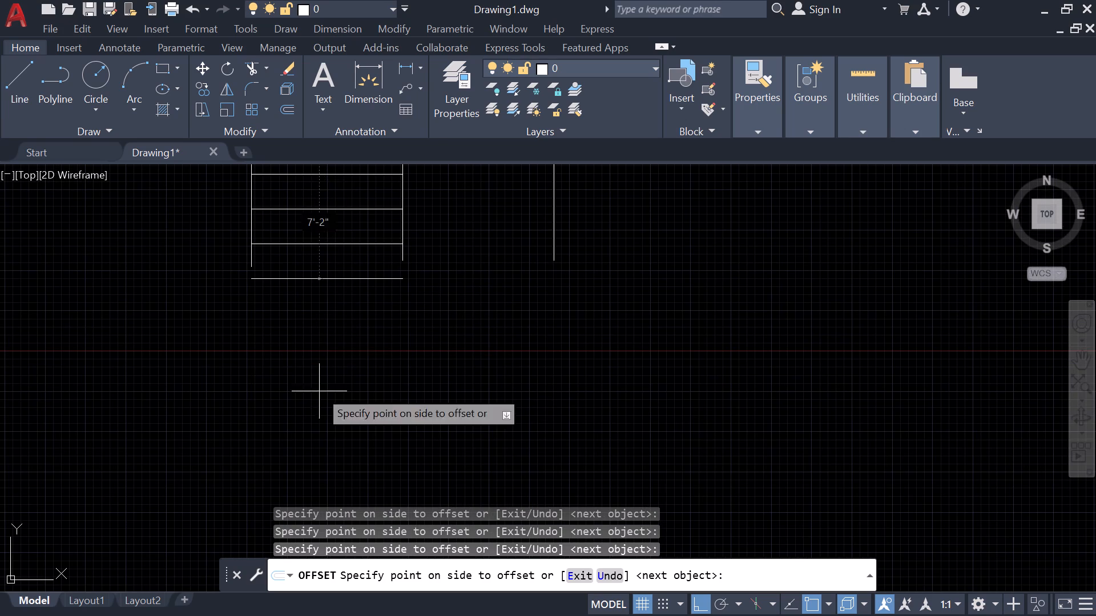
pyautogui.click(319, 392)
pyautogui.click(325, 420)
pyautogui.click(330, 439)
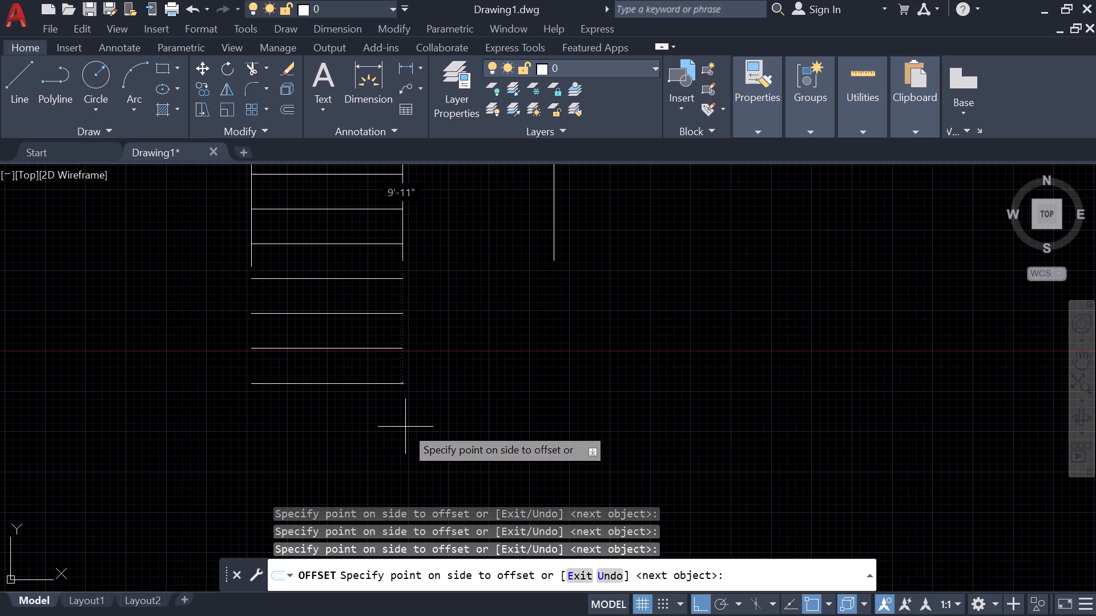
pyautogui.press('Escape')
# Extend the stair's centre line and left outer edge down to the lowest tread line of the left flight.
pyautogui.write('ex')
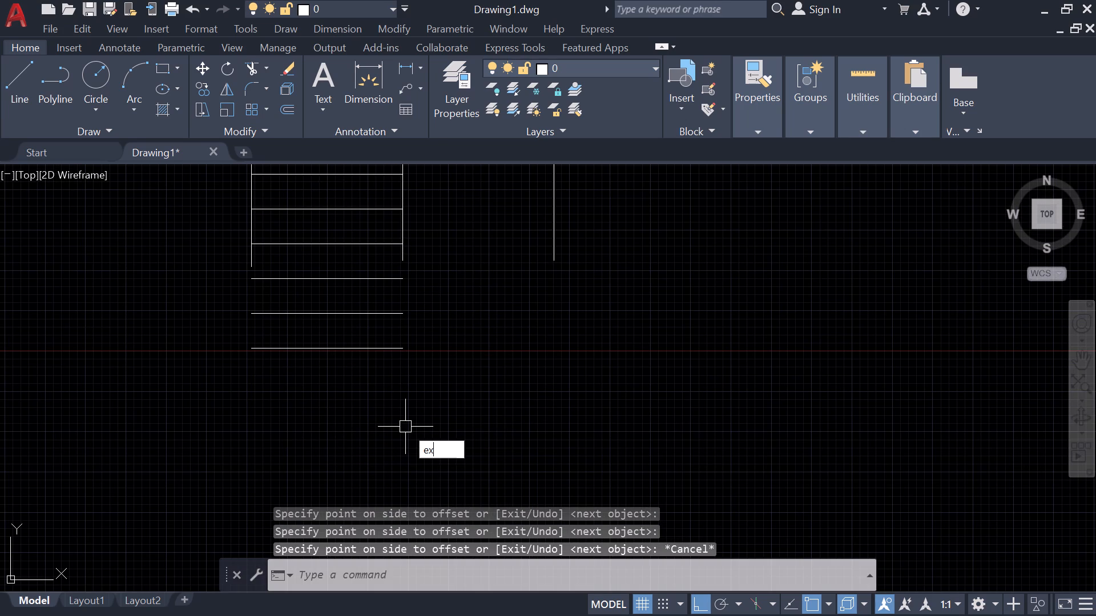
pyautogui.press('space')
pyautogui.click(403, 257)
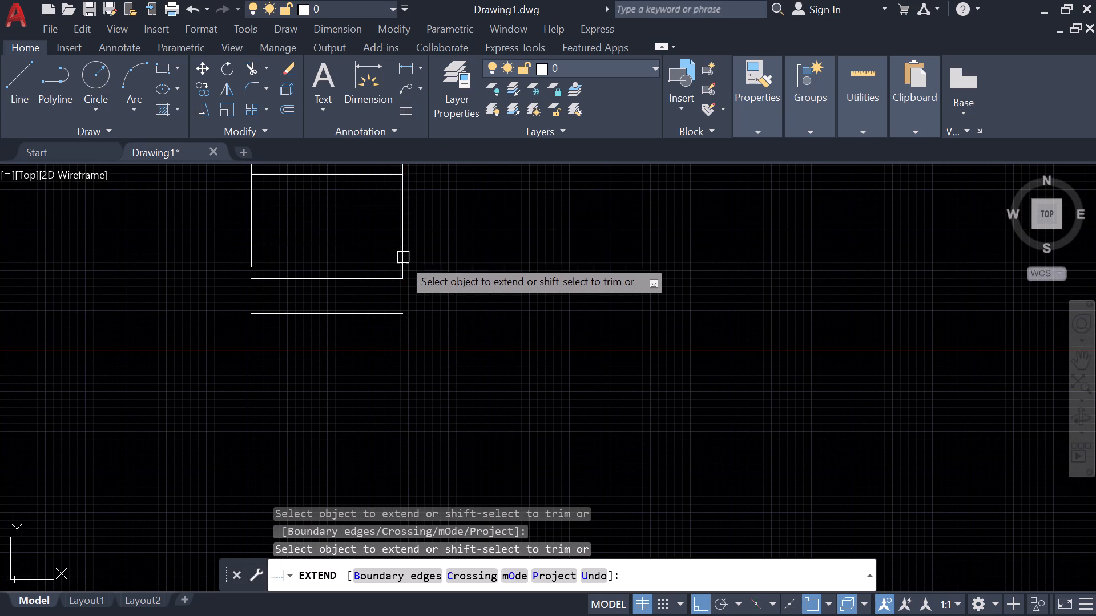
pyautogui.moveTo(403, 290); pyautogui.dragTo(403, 295)
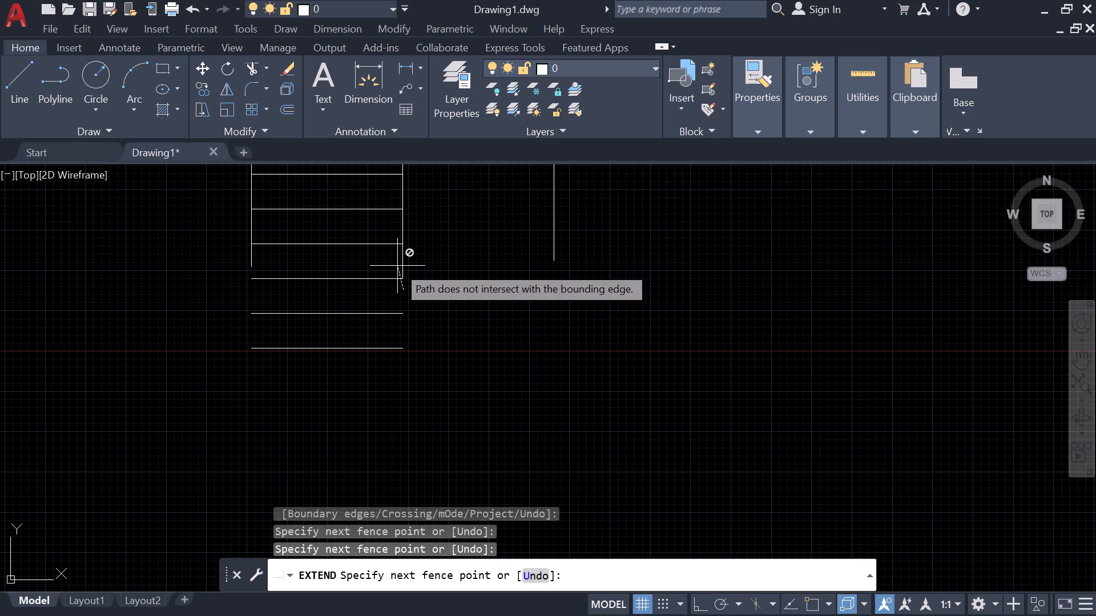
pyautogui.click(416, 266)
pyautogui.click(404, 265)
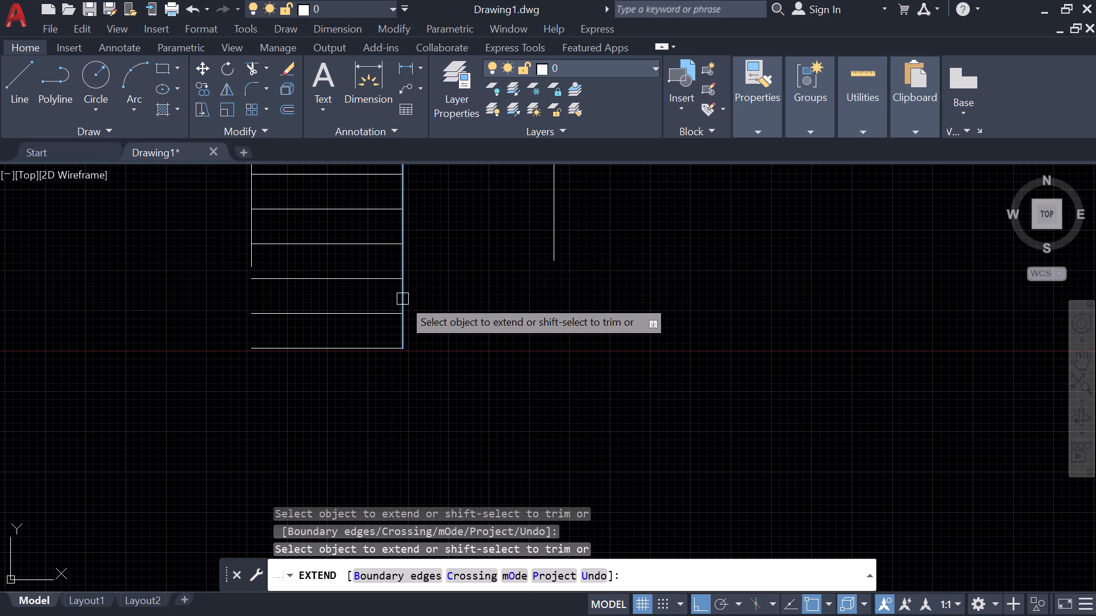
pyautogui.click(402, 299)
pyautogui.click(250, 258)
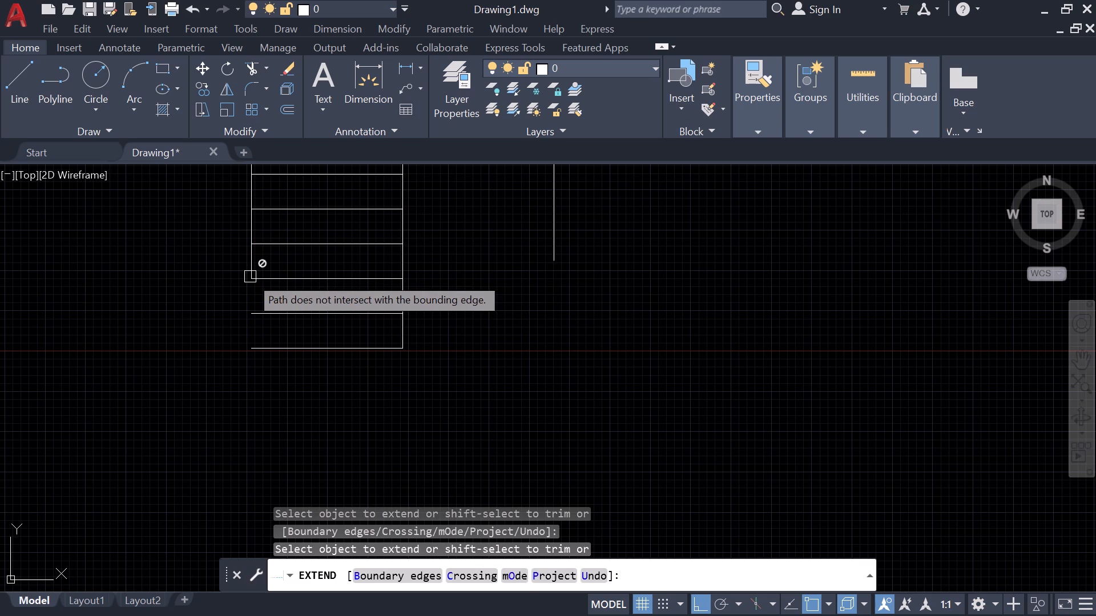
pyautogui.click(255, 261)
pyautogui.click(252, 294)
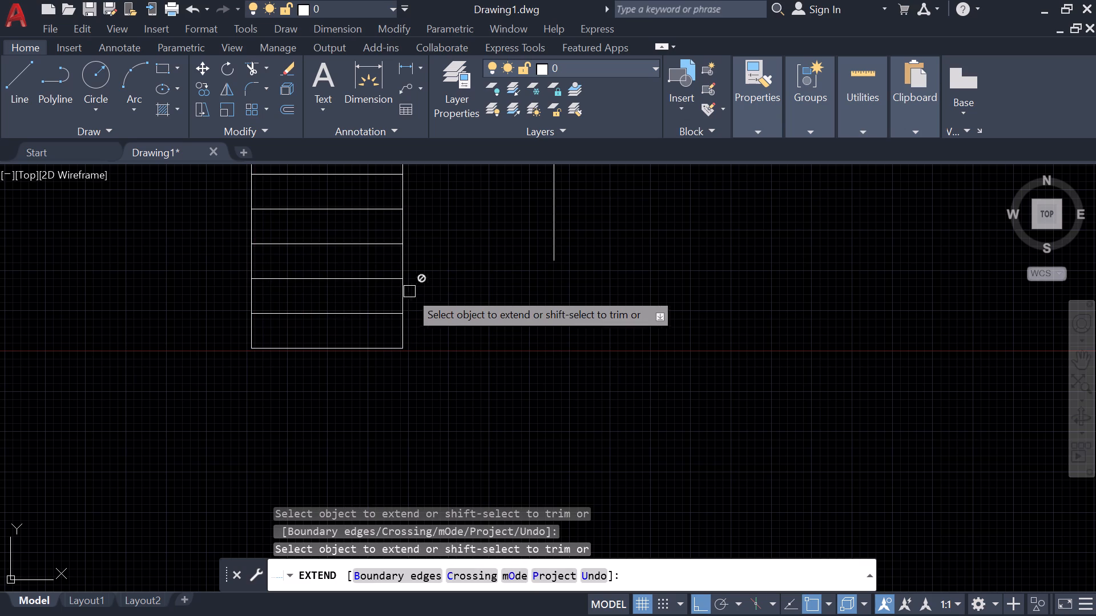
pyautogui.press('Escape')
pyautogui.press('Escape')
pyautogui.press('Escape')
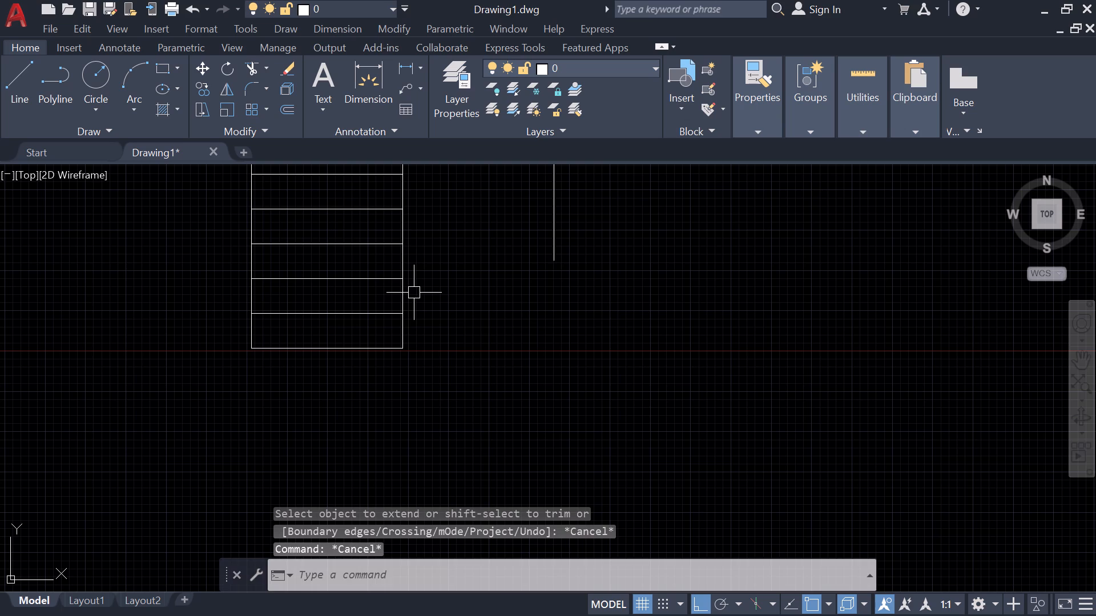
# Mirror the ten left-flight tread lines about the stair's centre line to form the right flight, keeping the source lines.
pyautogui.scroll(-1, 414, 310)
pyautogui.moveTo(358, 306); pyautogui.dragTo(392, 385, button='middle')
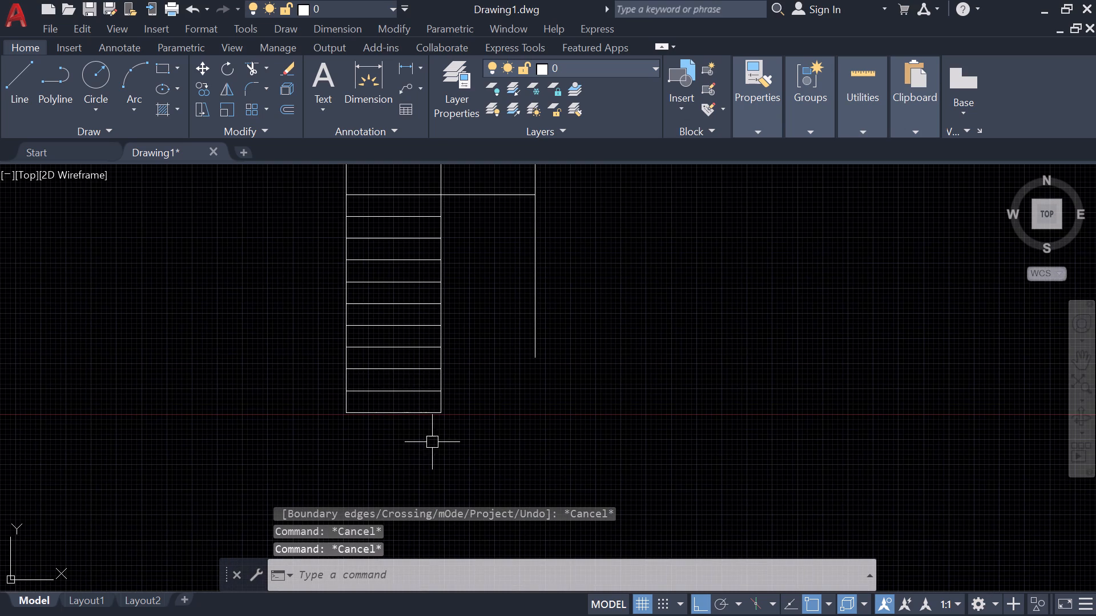
pyautogui.click(432, 439)
pyautogui.click(380, 204)
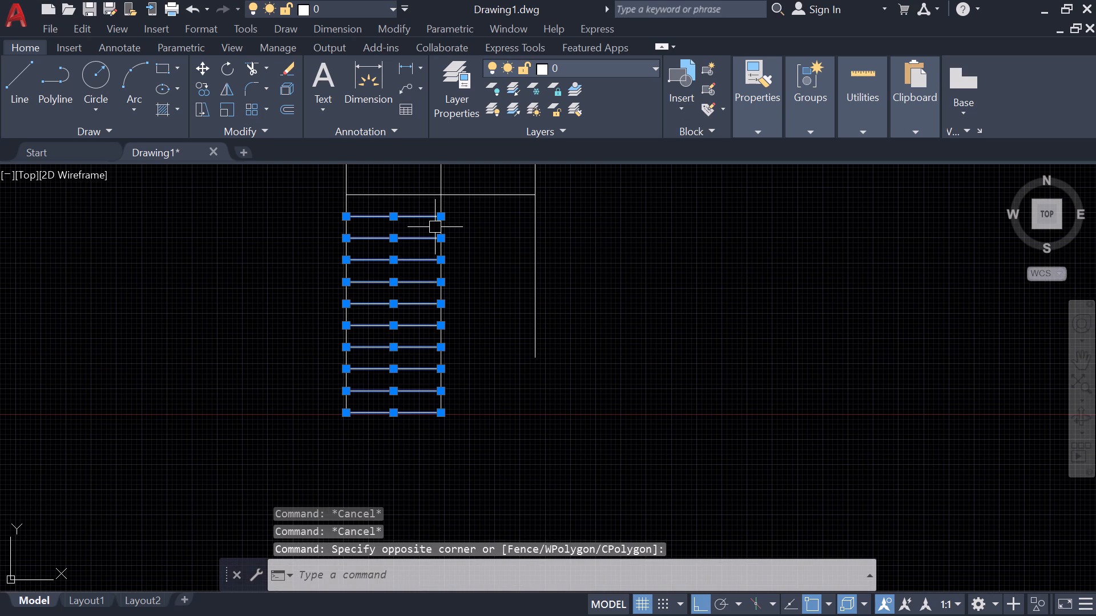
pyautogui.write('mi')
pyautogui.press('space')
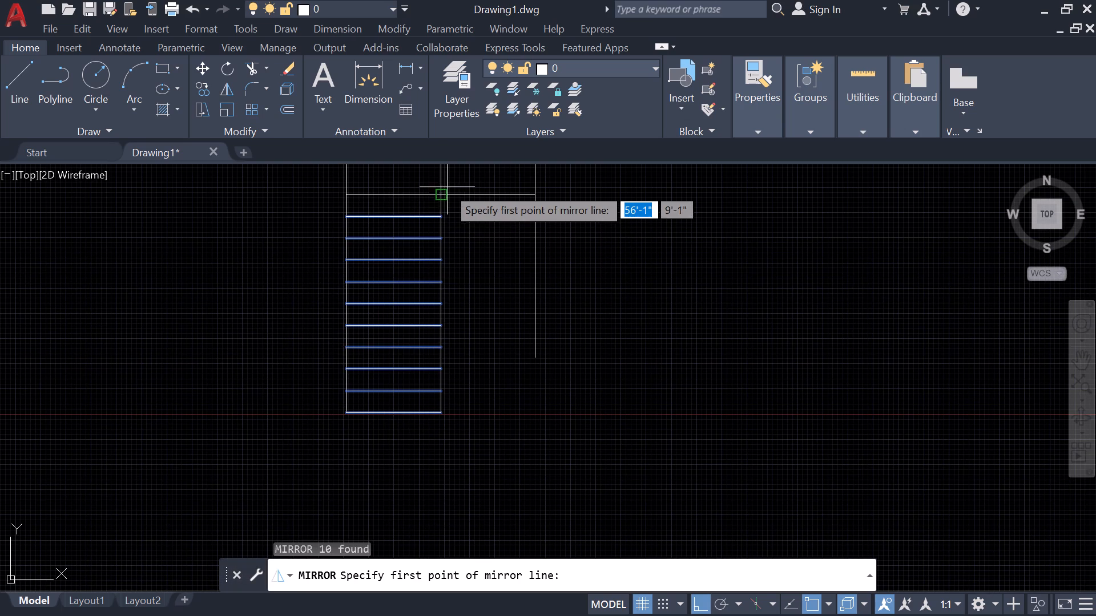
pyautogui.click(440, 190)
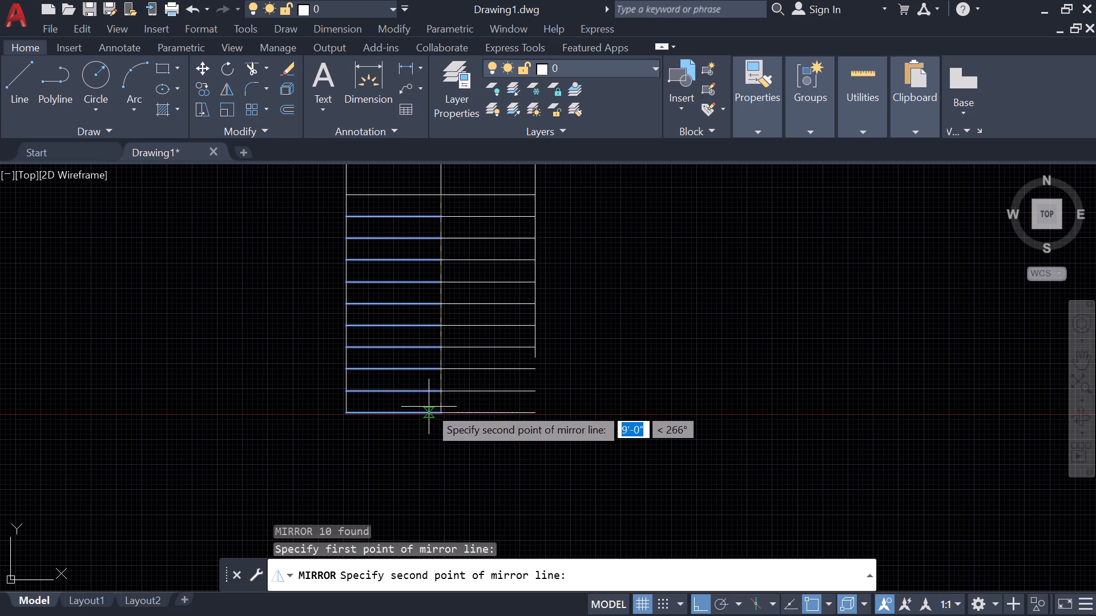
pyautogui.click(447, 410)
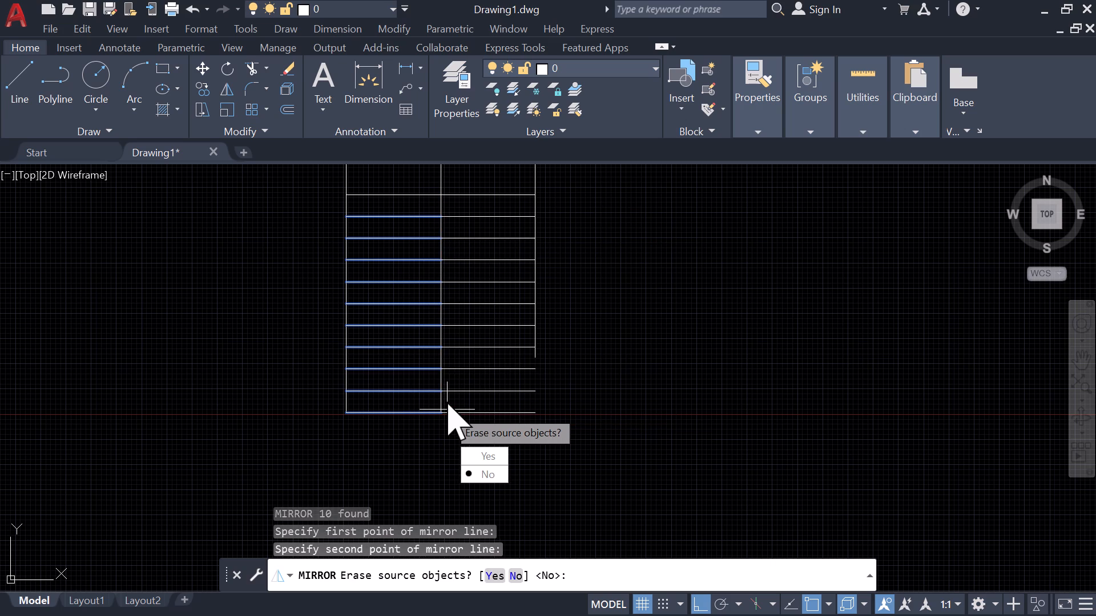
pyautogui.press('space')
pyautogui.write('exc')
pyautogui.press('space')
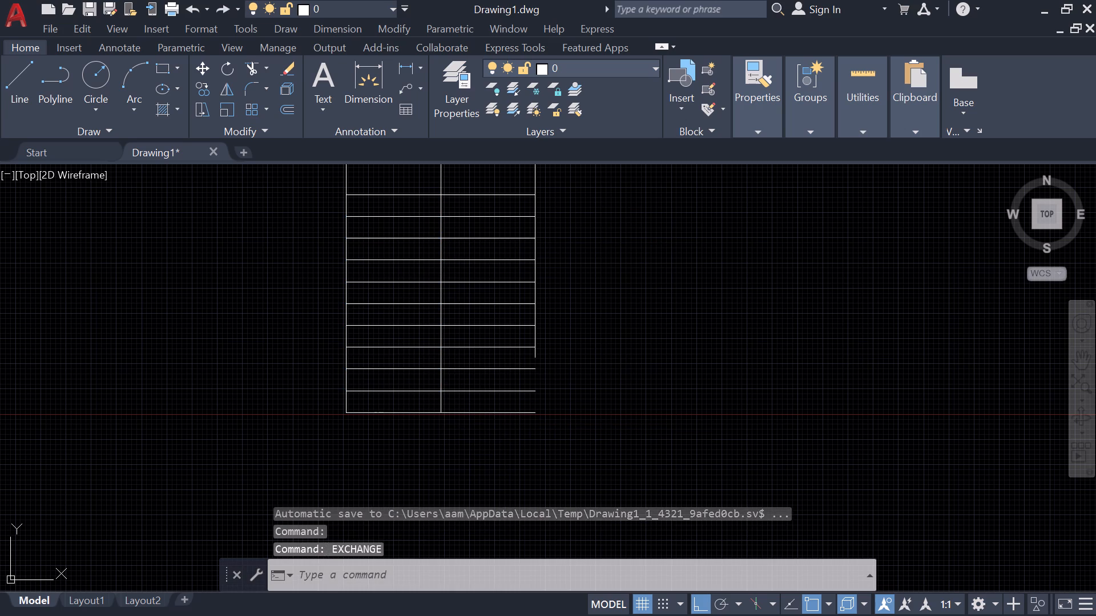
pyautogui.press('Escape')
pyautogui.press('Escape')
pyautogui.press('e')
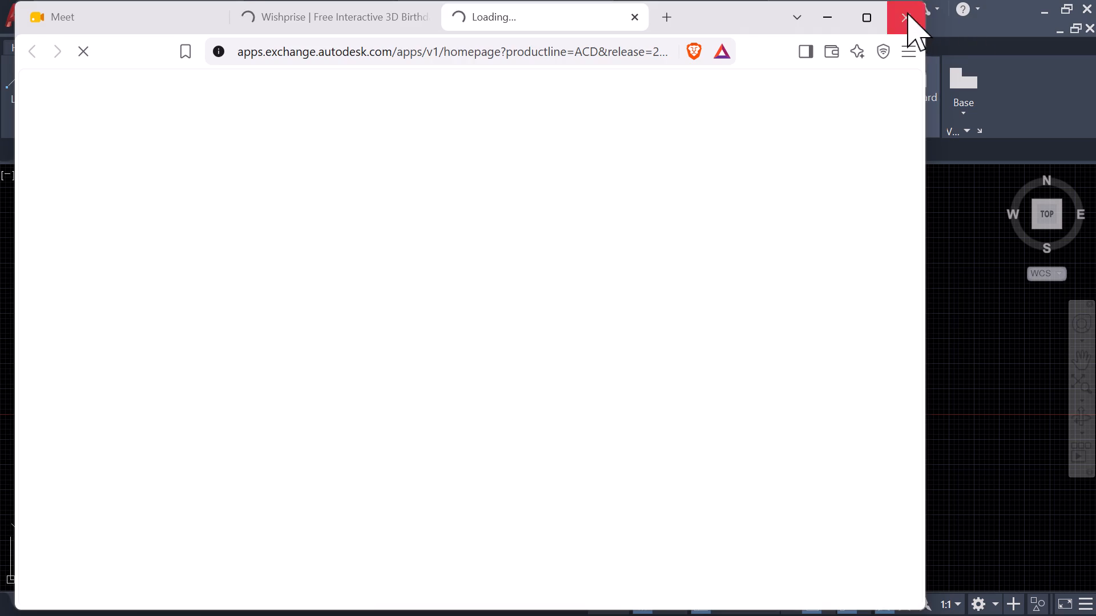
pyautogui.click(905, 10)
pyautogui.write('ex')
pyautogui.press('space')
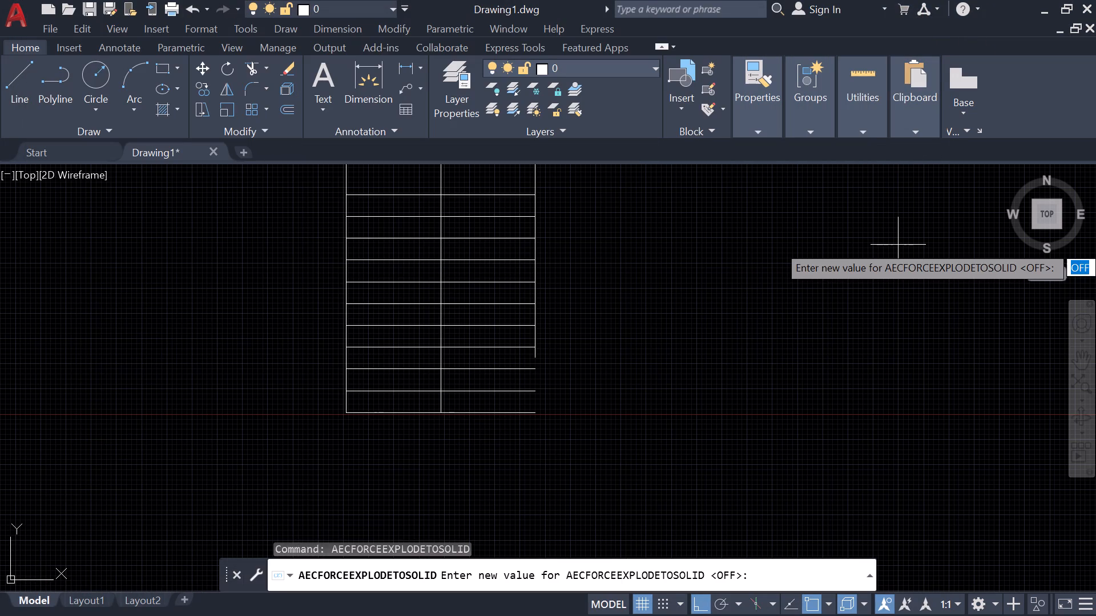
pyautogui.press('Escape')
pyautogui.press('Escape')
# Extend the stair's right outer edge down to the lowest tread line of the right flight.
pyautogui.write('ex')
pyautogui.press('space')
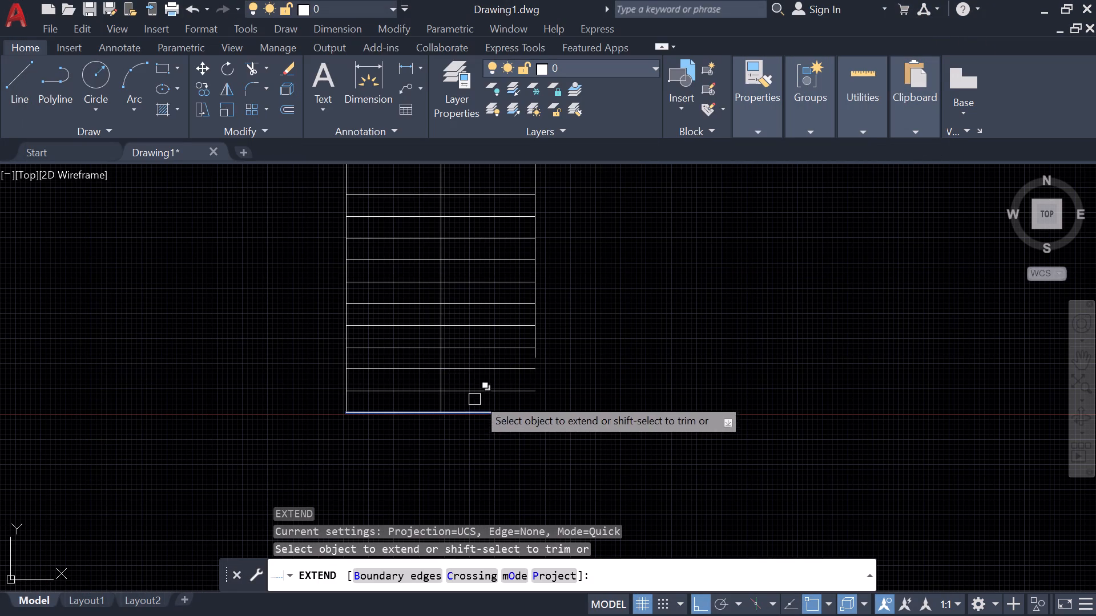
pyautogui.click(530, 356)
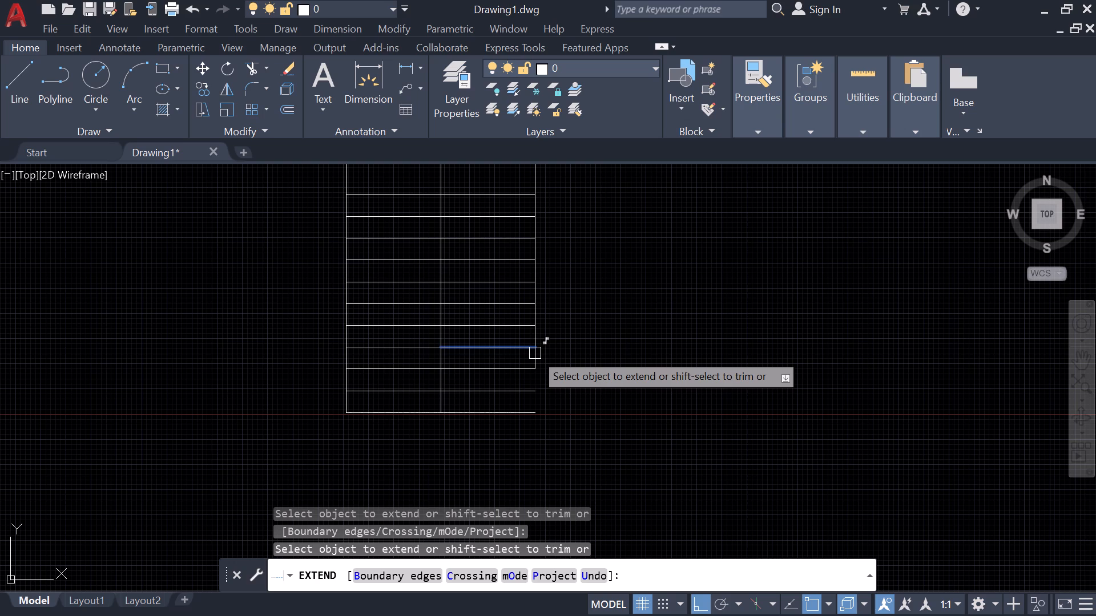
pyautogui.click(535, 360)
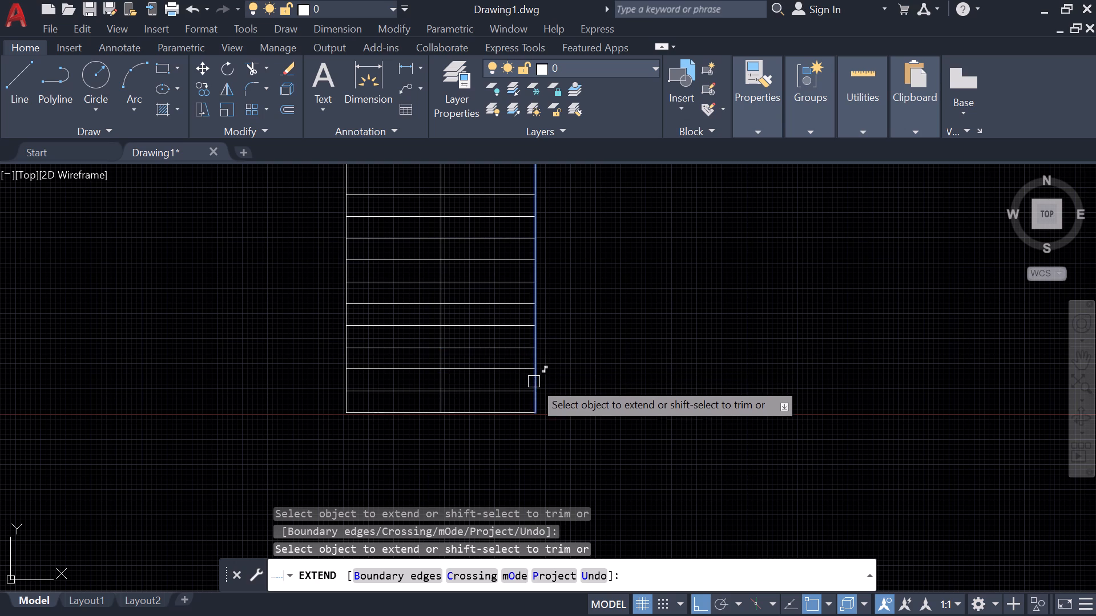
pyautogui.click(534, 382)
pyautogui.press('Escape')
pyautogui.press('Escape')
pyautogui.press('Escape')
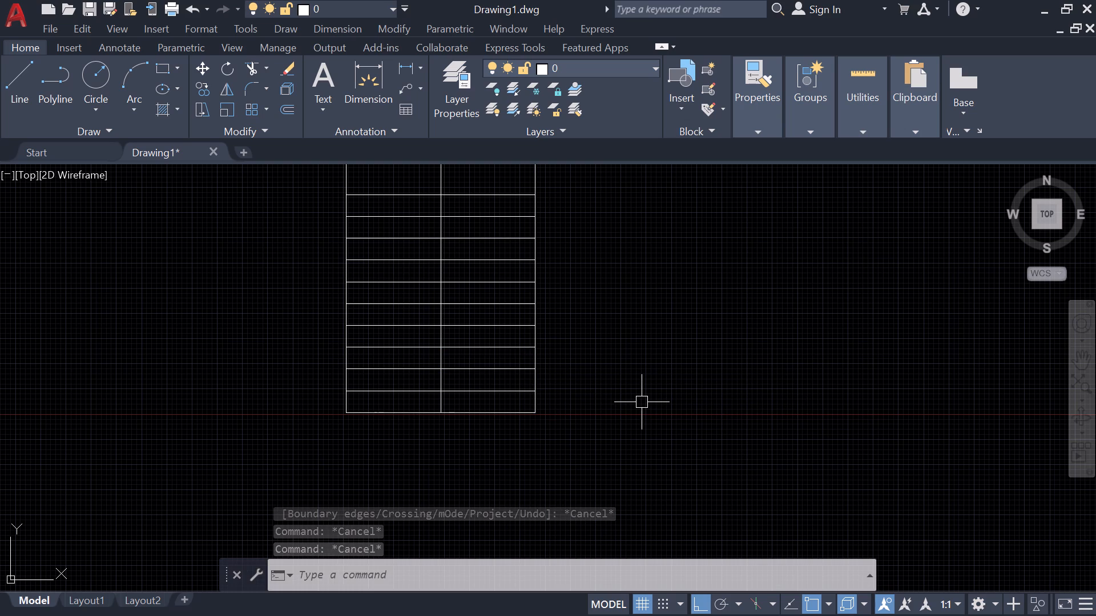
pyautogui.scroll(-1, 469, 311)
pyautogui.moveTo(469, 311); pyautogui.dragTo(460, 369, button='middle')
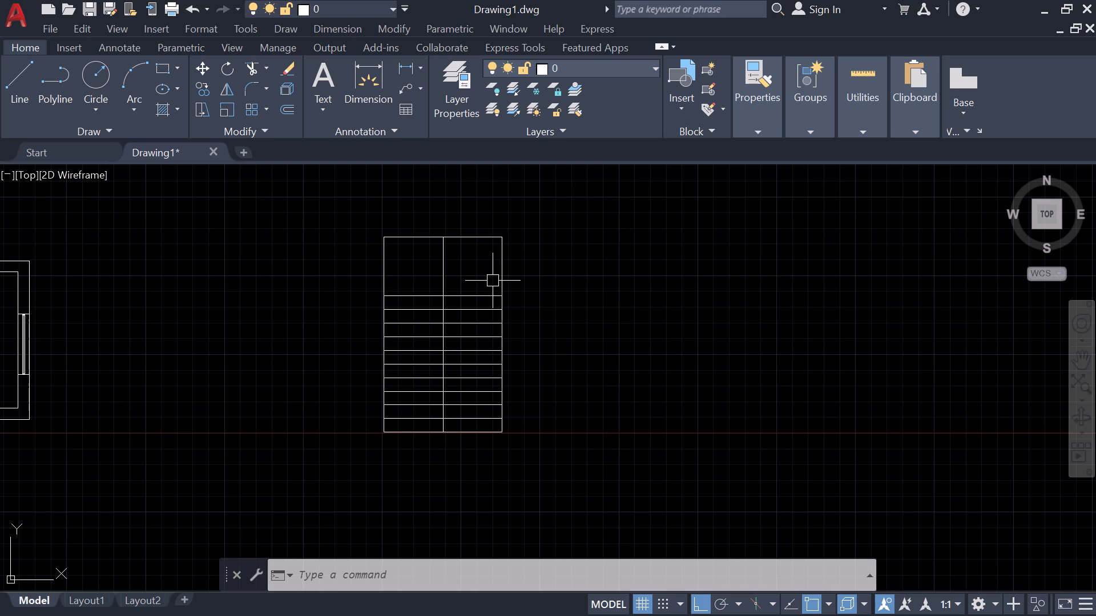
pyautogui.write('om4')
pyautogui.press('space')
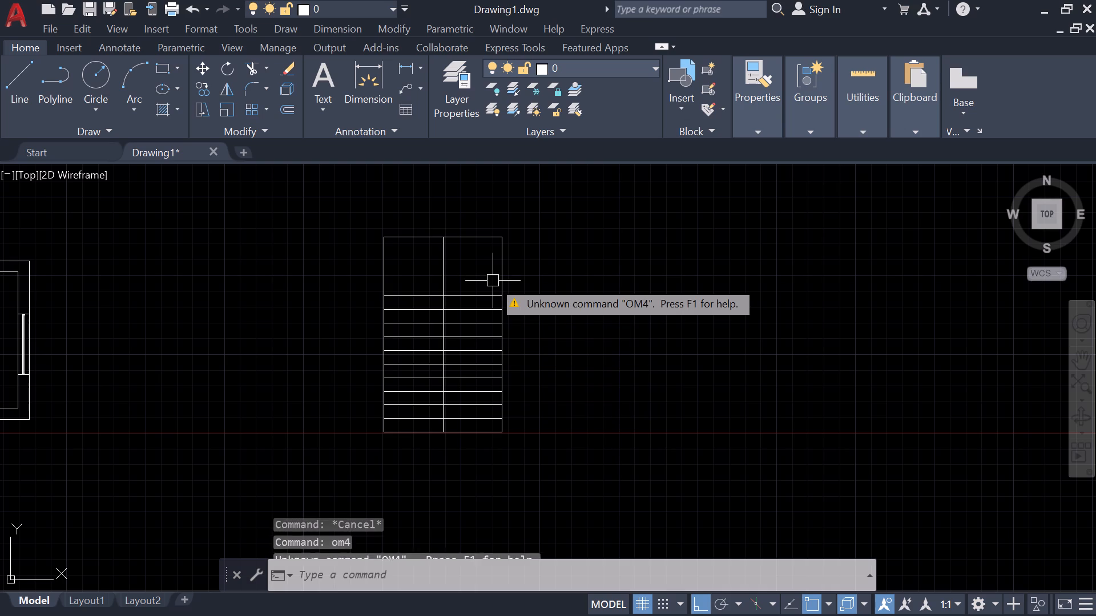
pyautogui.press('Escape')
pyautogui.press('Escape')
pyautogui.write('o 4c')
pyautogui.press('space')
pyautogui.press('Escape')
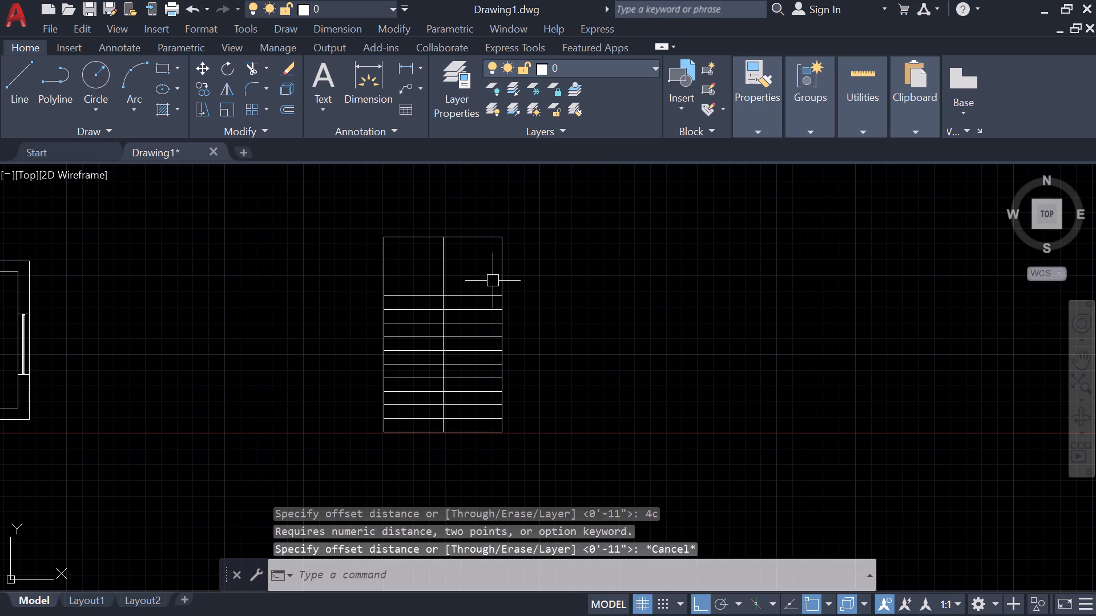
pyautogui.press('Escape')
# Offset the stair's centre line by 4 to both its right and left sides.
pyautogui.write('o 4')
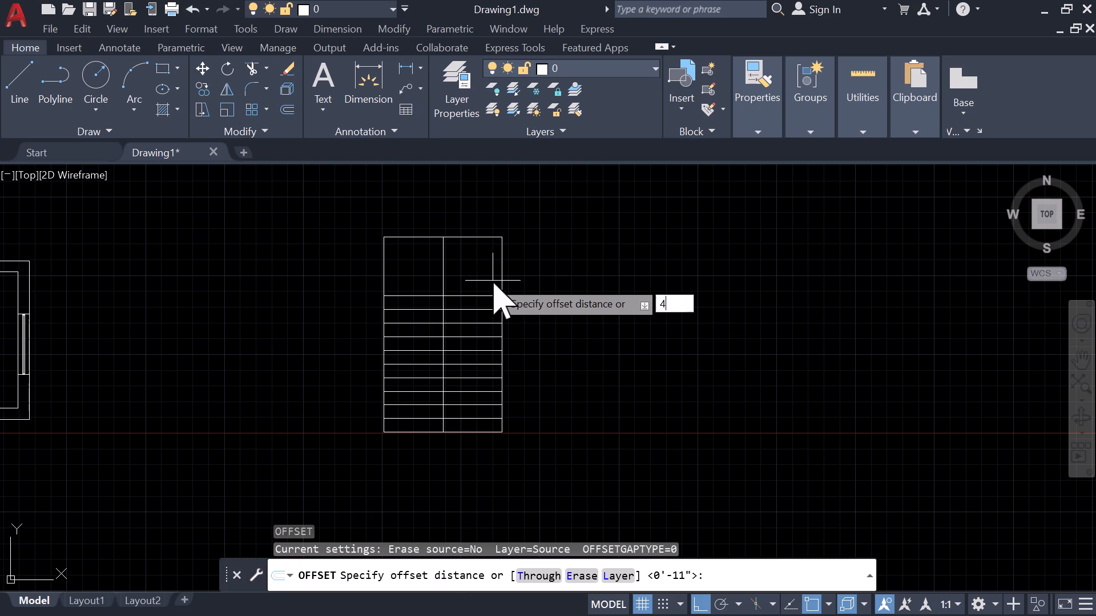
pyautogui.press('space')
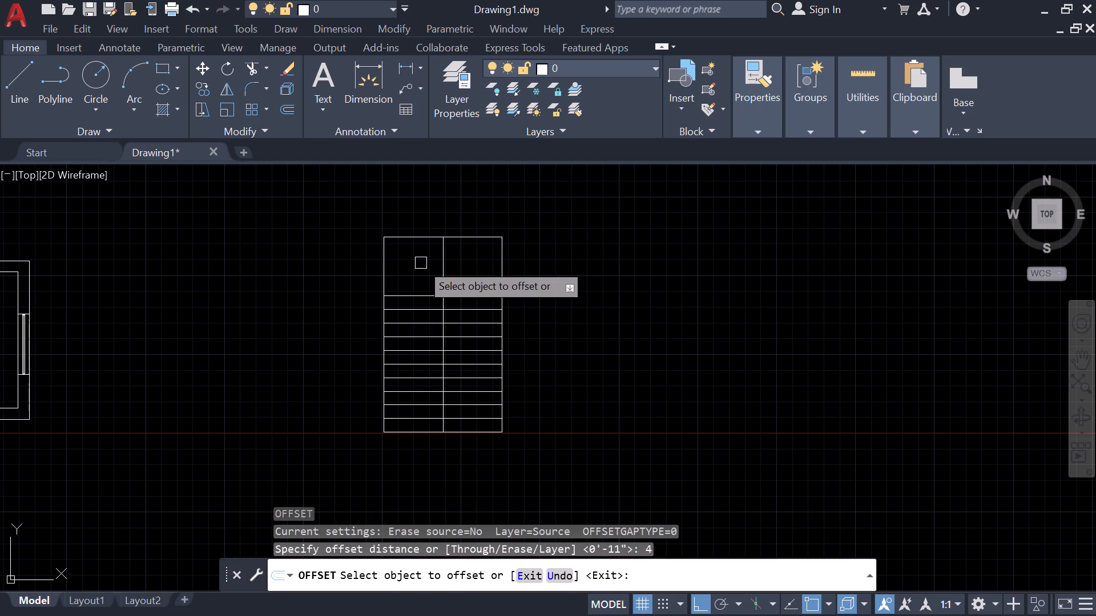
pyautogui.click(445, 271)
pyautogui.click(467, 273)
pyautogui.scroll(3, 440, 271)
pyautogui.click(447, 273)
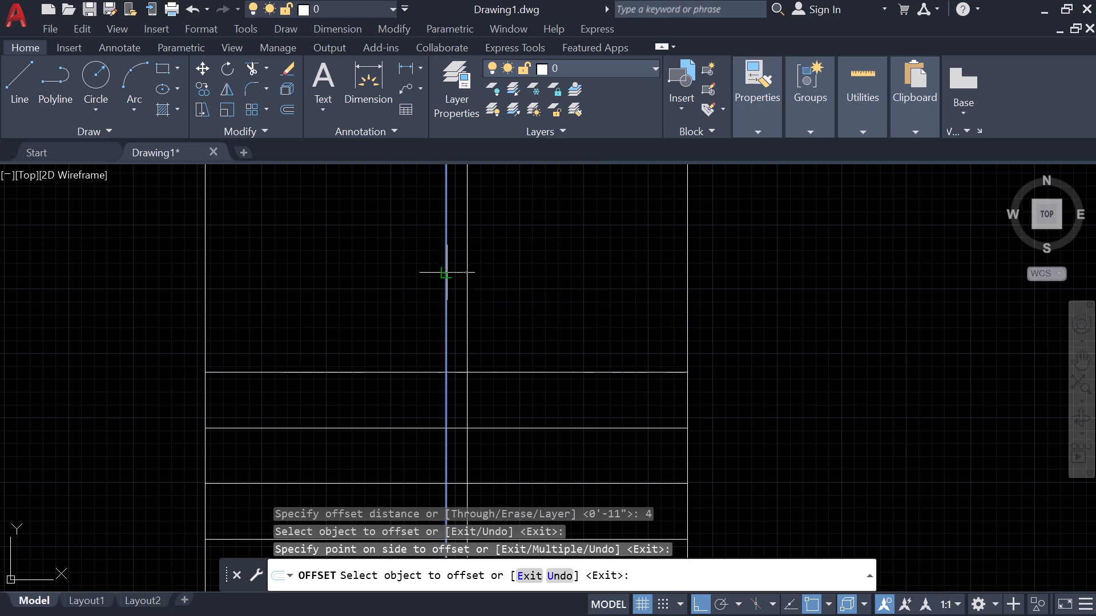
pyautogui.click(400, 273)
pyautogui.scroll(-2, 483, 279)
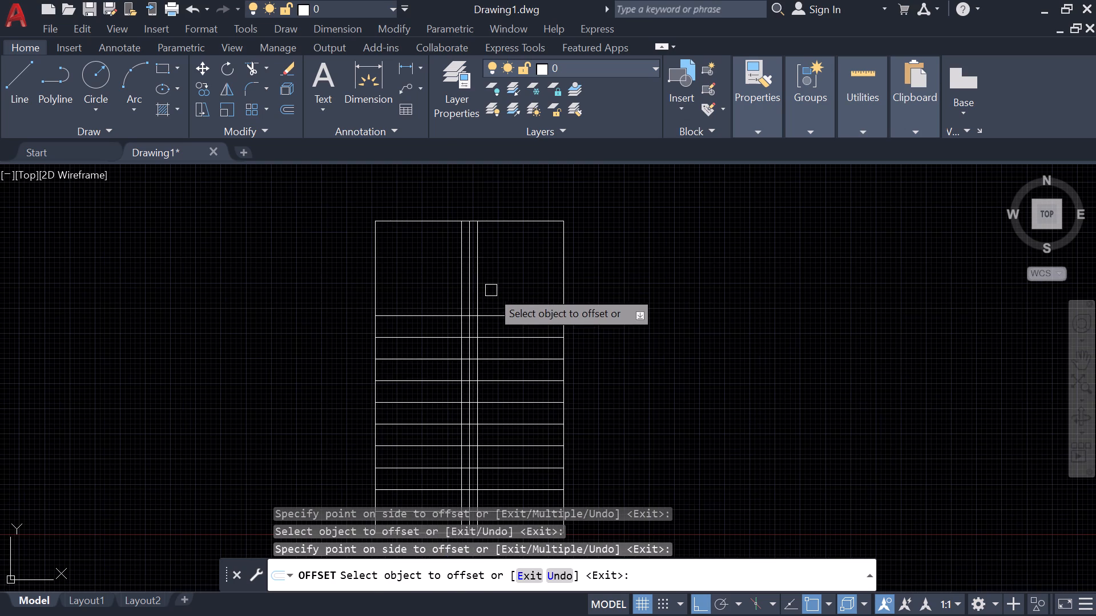
pyautogui.press('Escape')
pyautogui.press('Escape')
# Trim the centre line and its two offset lines out of the landing area above the treads.
pyautogui.write('trv')
pyautogui.press('BackSpace')
pyautogui.press('space')
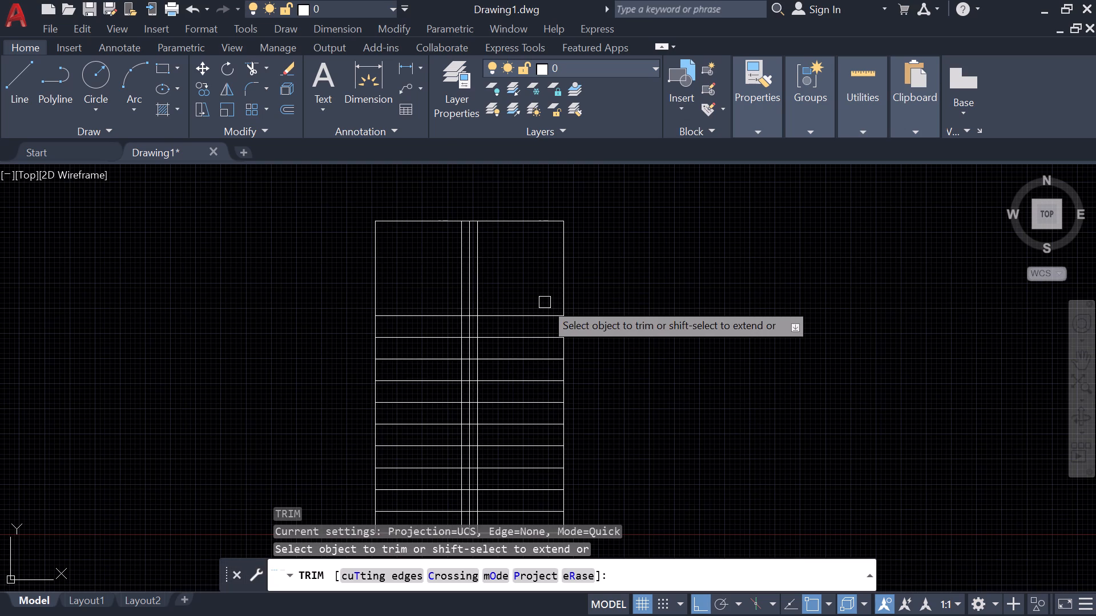
pyautogui.click(516, 253)
pyautogui.click(409, 252)
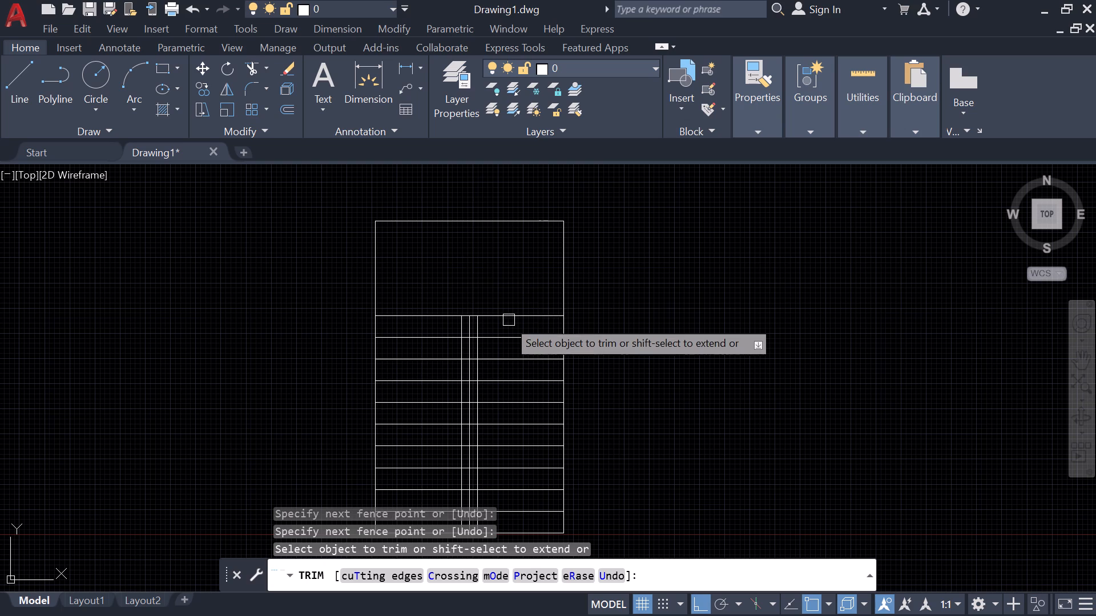
# Trim the tread lines between the centre line and its two offset lines, clearing the gap between the flights.
pyautogui.scroll(5, 465, 331)
pyautogui.click(561, 333)
pyautogui.scroll(-2, 560, 450)
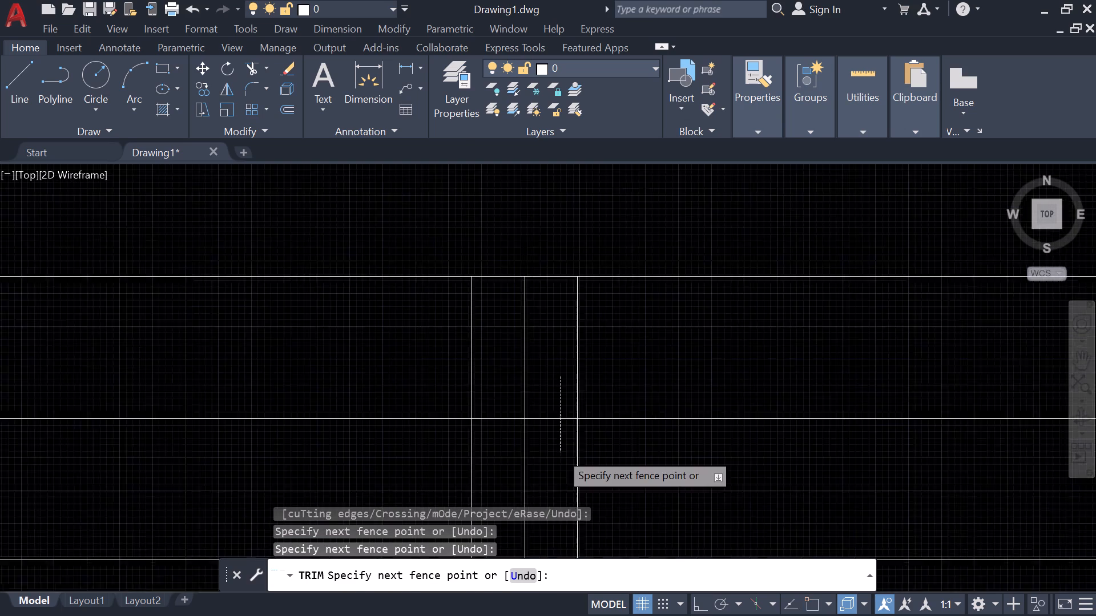
pyautogui.scroll(-2, 560, 452)
pyautogui.moveTo(560, 452); pyautogui.dragTo(531, 58, button='middle')
pyautogui.click(530, 373)
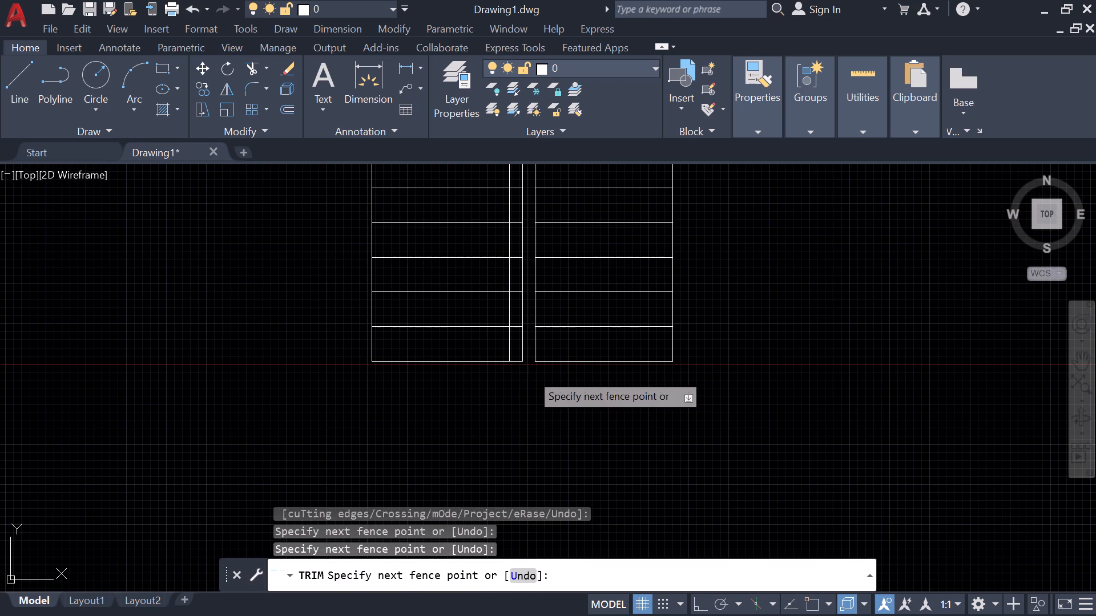
pyautogui.click(521, 379)
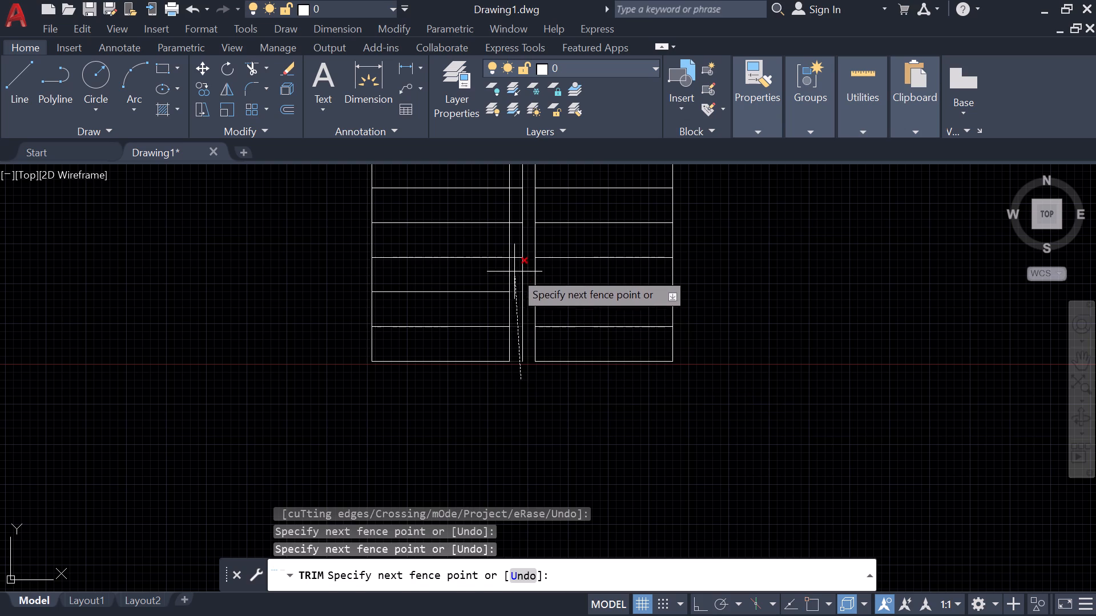
pyautogui.moveTo(514, 270); pyautogui.dragTo(519, 522, button='middle')
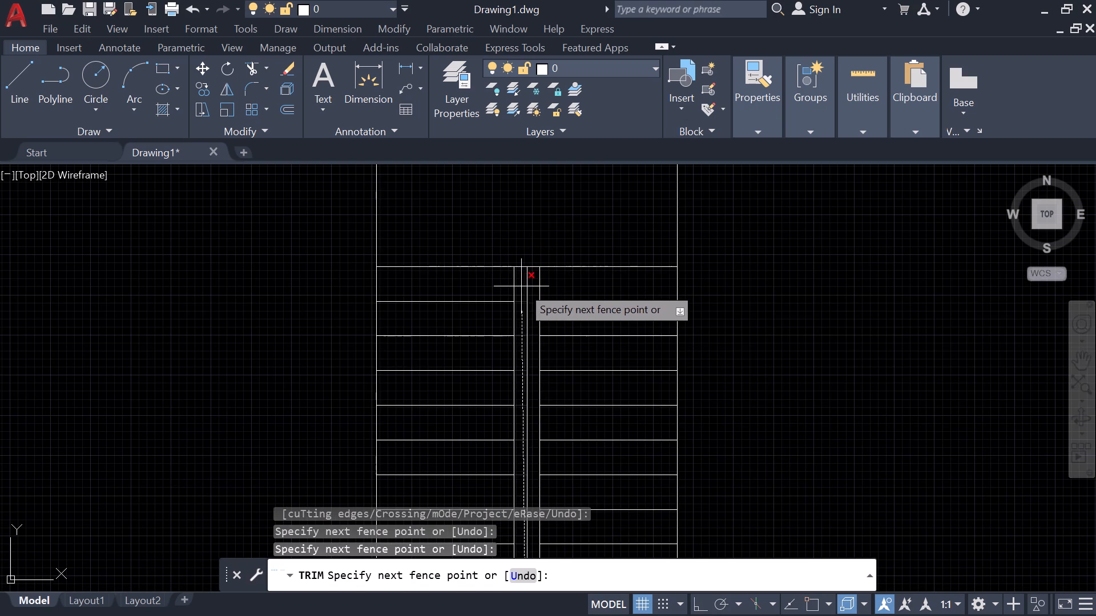
pyautogui.click(523, 285)
pyautogui.scroll(-2, 661, 313)
pyautogui.moveTo(661, 314); pyautogui.dragTo(647, 237, button='middle')
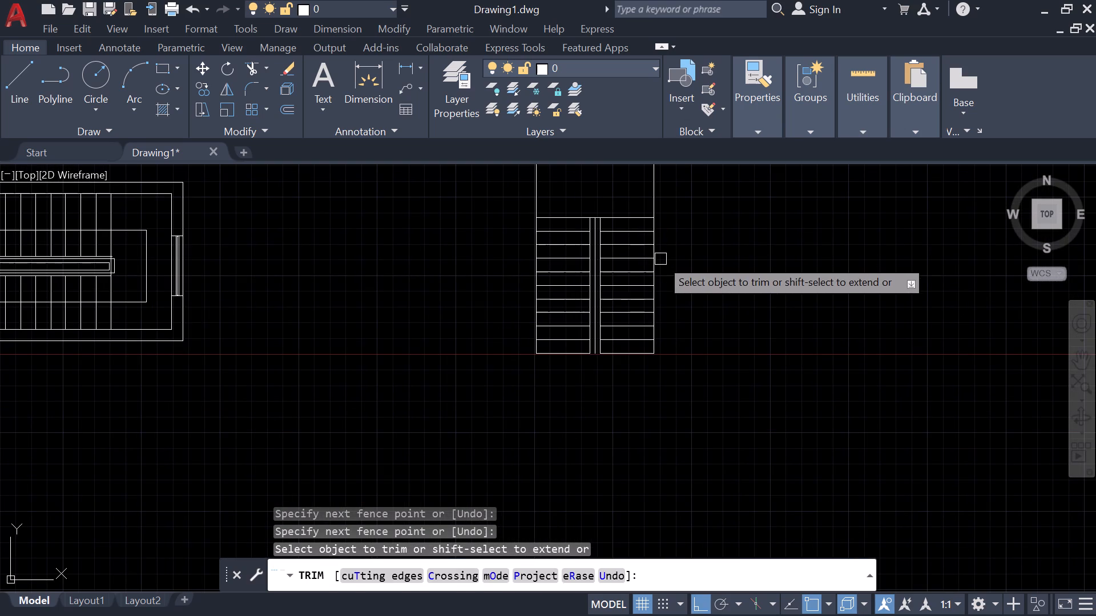
# Draw a line closing the bottom of the central gap, joining the inner ends of the two flights' lowest tread lines.
pyautogui.press('Escape')
pyautogui.press('Escape')
pyautogui.press('l')
pyautogui.press('space')
pyautogui.scroll(4, 578, 359)
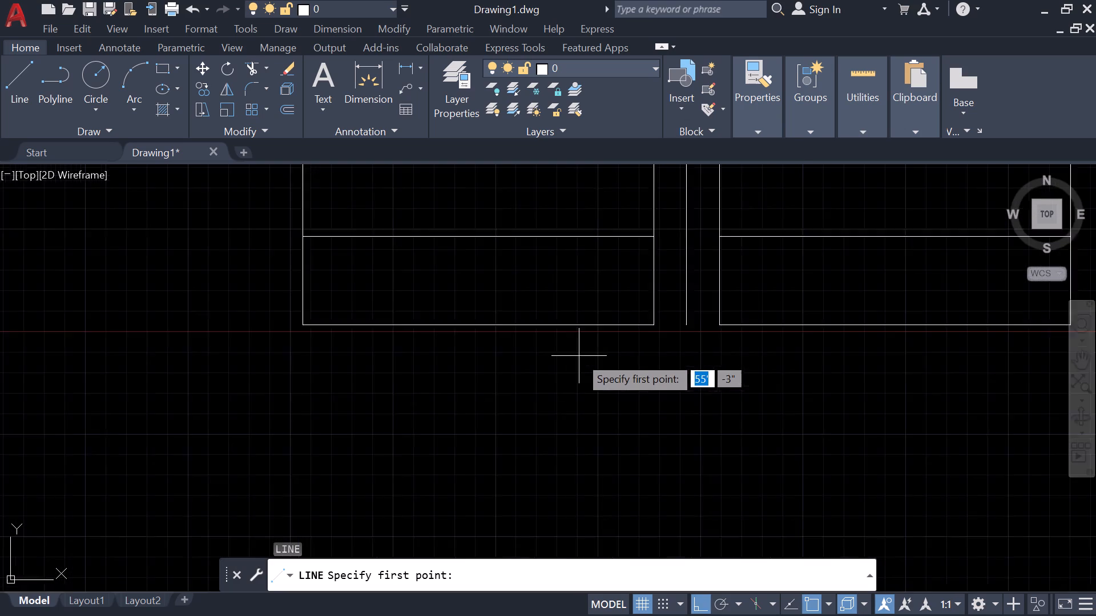
pyautogui.scroll(1, 579, 356)
pyautogui.click(695, 306)
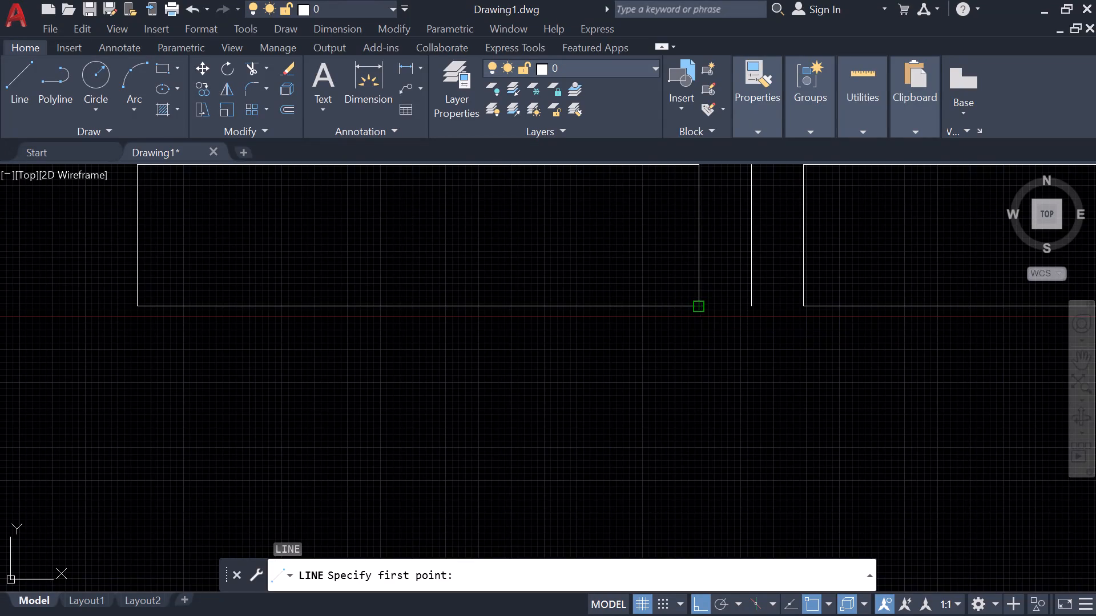
pyautogui.click(803, 310)
pyautogui.press('Escape')
pyautogui.scroll(-3, 793, 309)
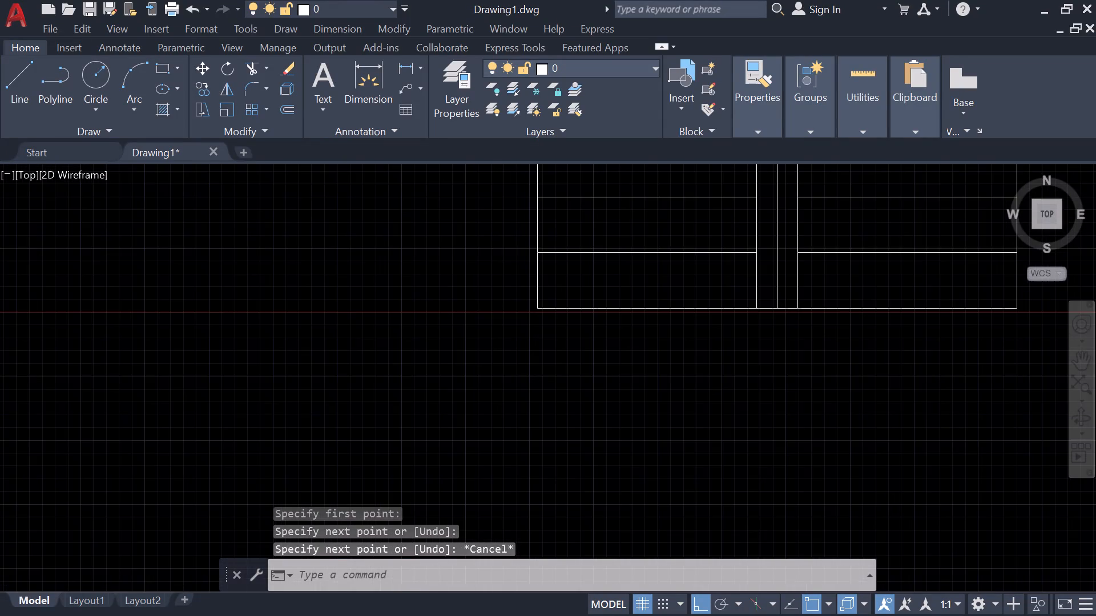
pyautogui.scroll(-2, 793, 309)
pyautogui.moveTo(795, 298); pyautogui.dragTo(700, 375, button='middle')
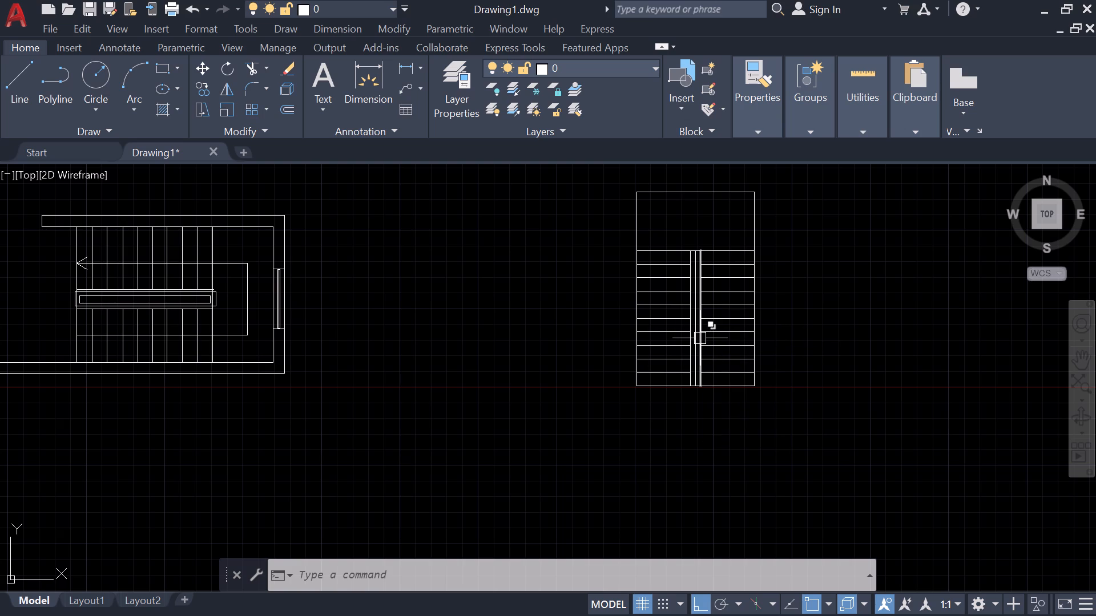
# Draw a 4' line at 135° from the inner end of the left flight's sixth tread line from the top.
pyautogui.write('l')
pyautogui.press('space')
pyautogui.scroll(4, 691, 321)
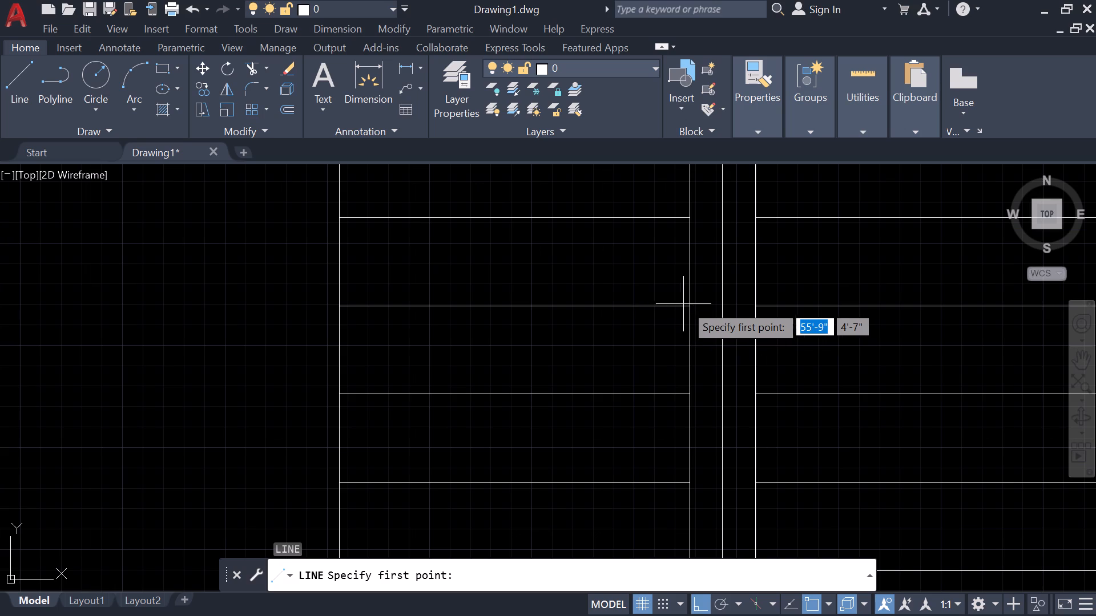
pyautogui.click(691, 309)
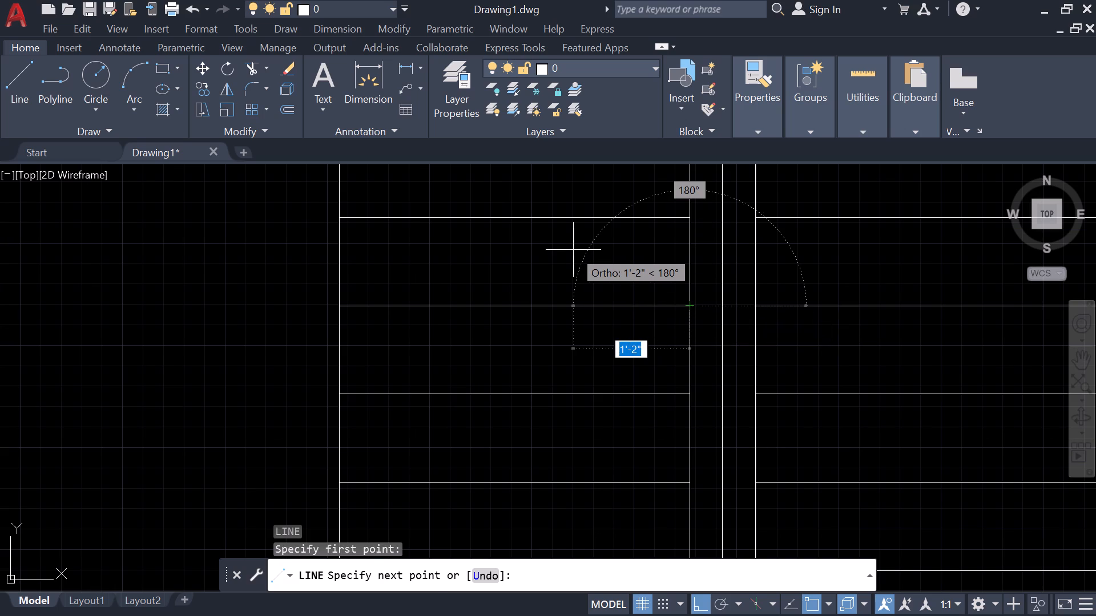
pyautogui.hotkey('shift', '@')
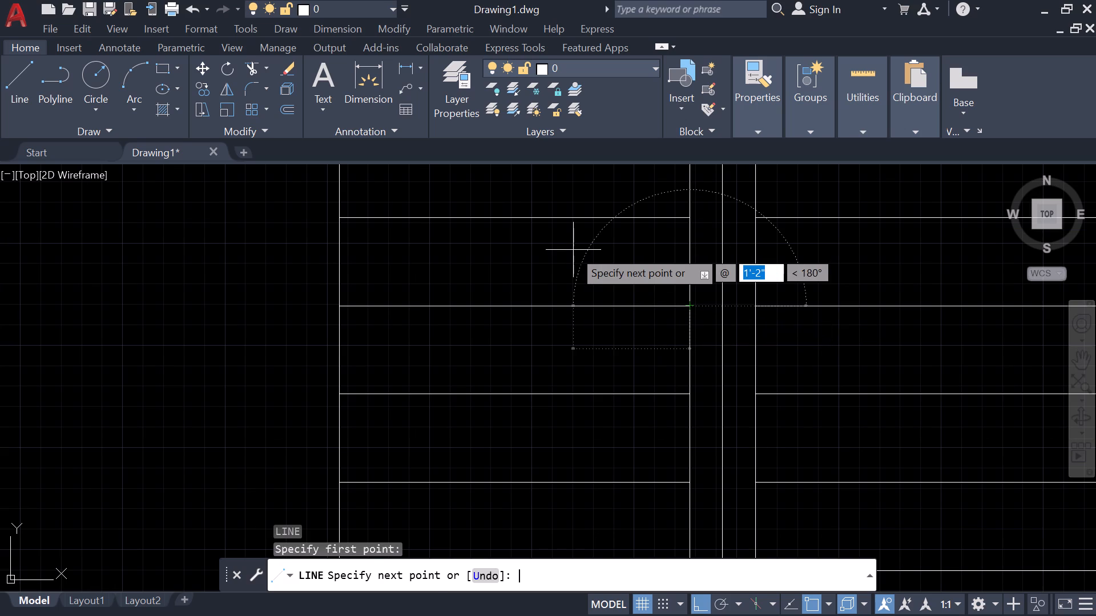
pyautogui.press('4')
pyautogui.press("'")
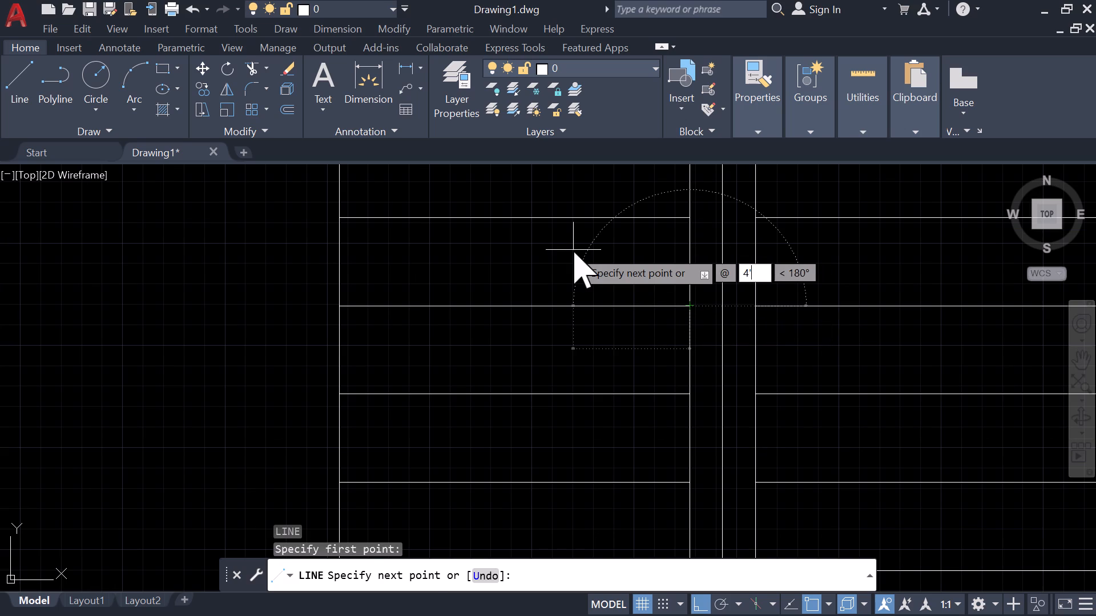
pyautogui.press('shift+less')
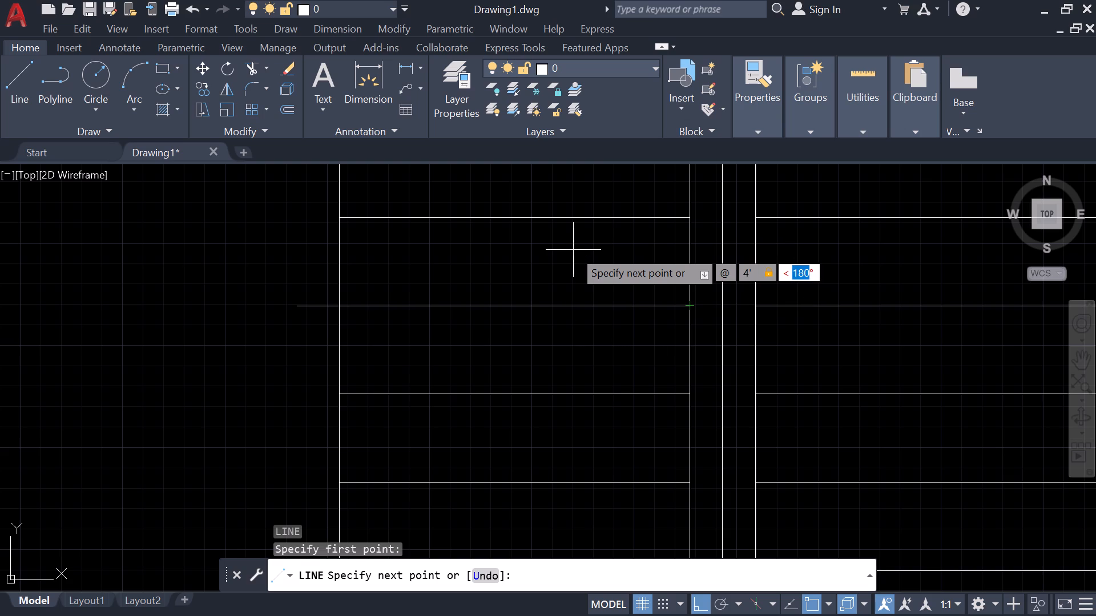
pyautogui.write('135')
pyautogui.press('Return')
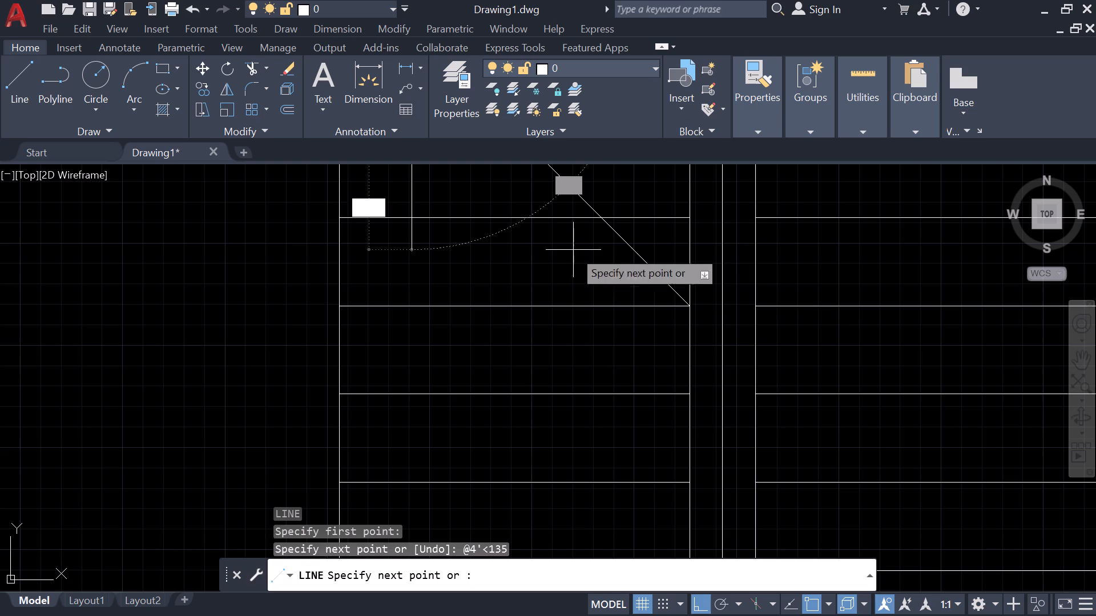
pyautogui.scroll(-1, 566, 262)
pyautogui.moveTo(562, 266); pyautogui.dragTo(538, 360, button='middle')
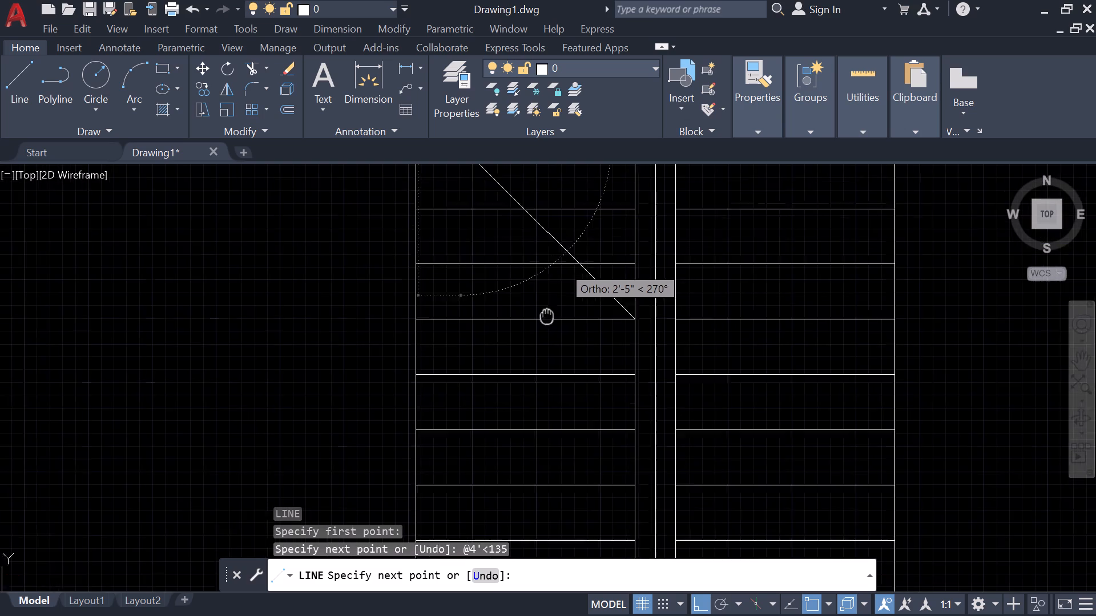
pyautogui.moveTo(538, 360); pyautogui.dragTo(509, 504, button='middle')
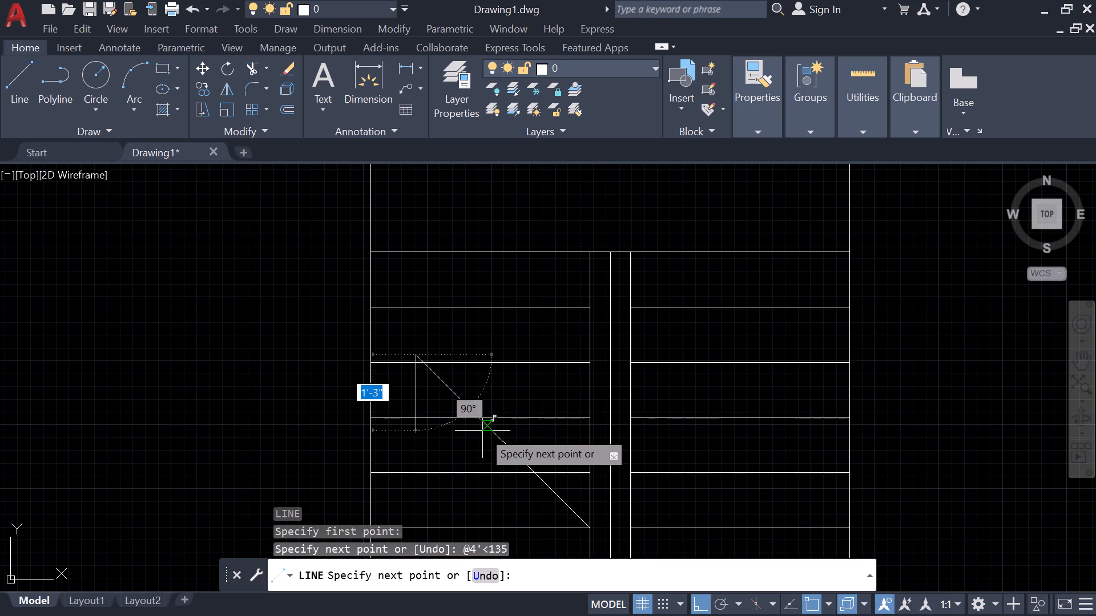
pyautogui.press('Escape')
# Extend the diagonal line's upper end to the left flight's outer edge.
pyautogui.write('ex')
pyautogui.press('space')
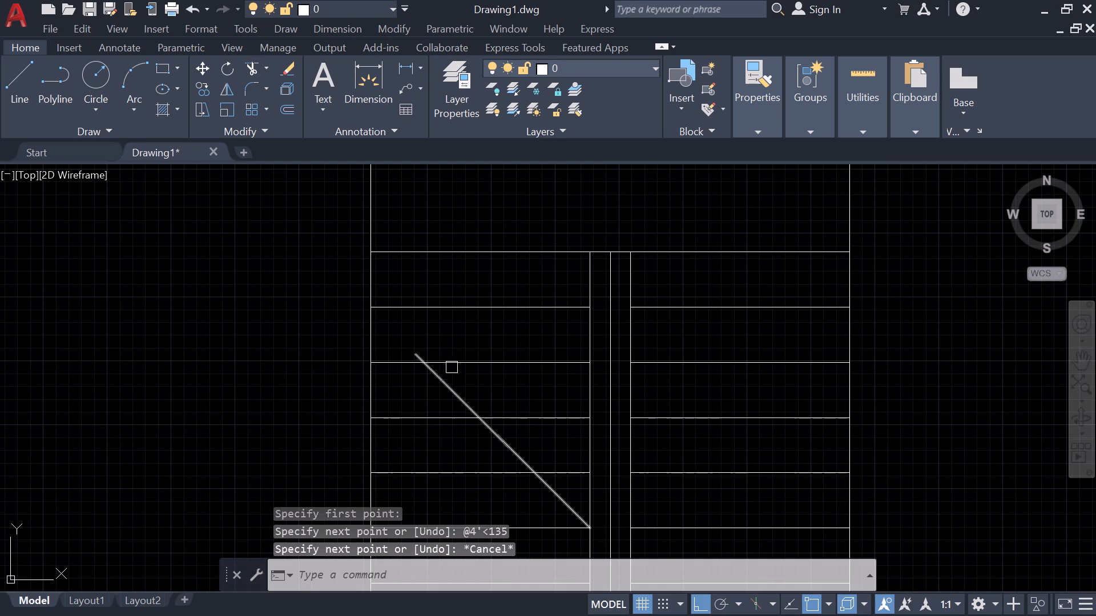
pyautogui.click(440, 380)
pyautogui.press('Escape')
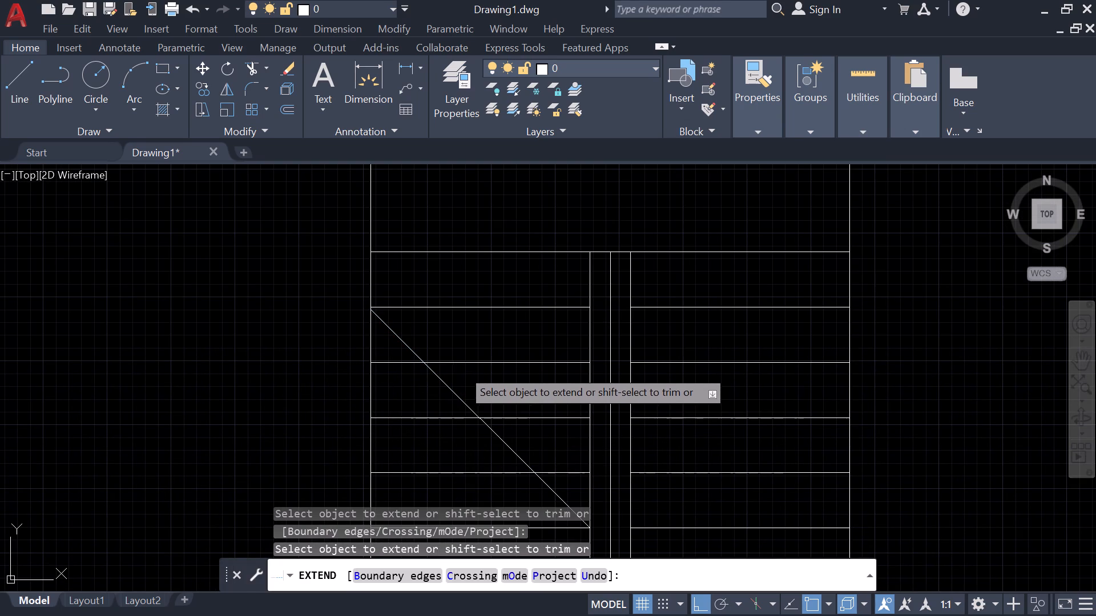
pyautogui.press('Escape')
pyautogui.press('Escape')
# Offset the diagonal line by 5 to its upper right side.
pyautogui.write('o')
pyautogui.press('space')
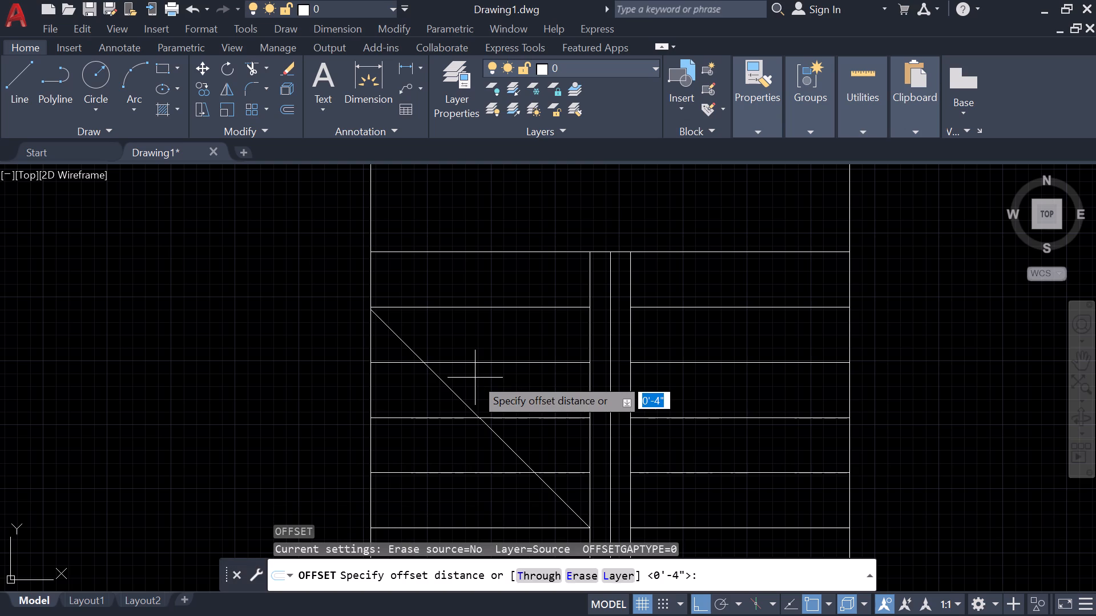
pyautogui.write('5')
pyautogui.press('space')
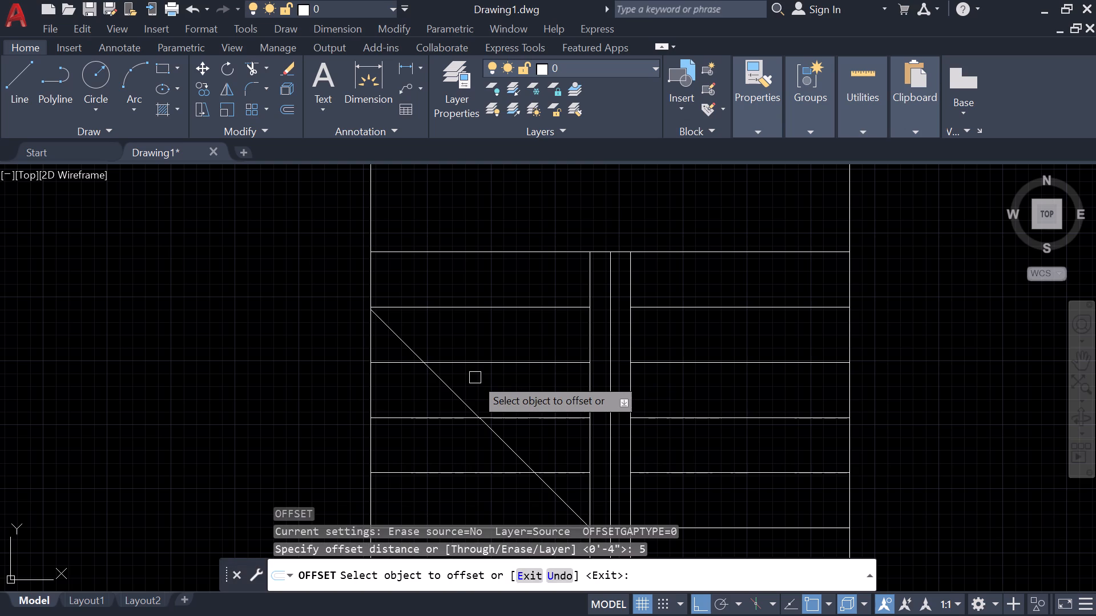
pyautogui.click(458, 396)
pyautogui.click(482, 363)
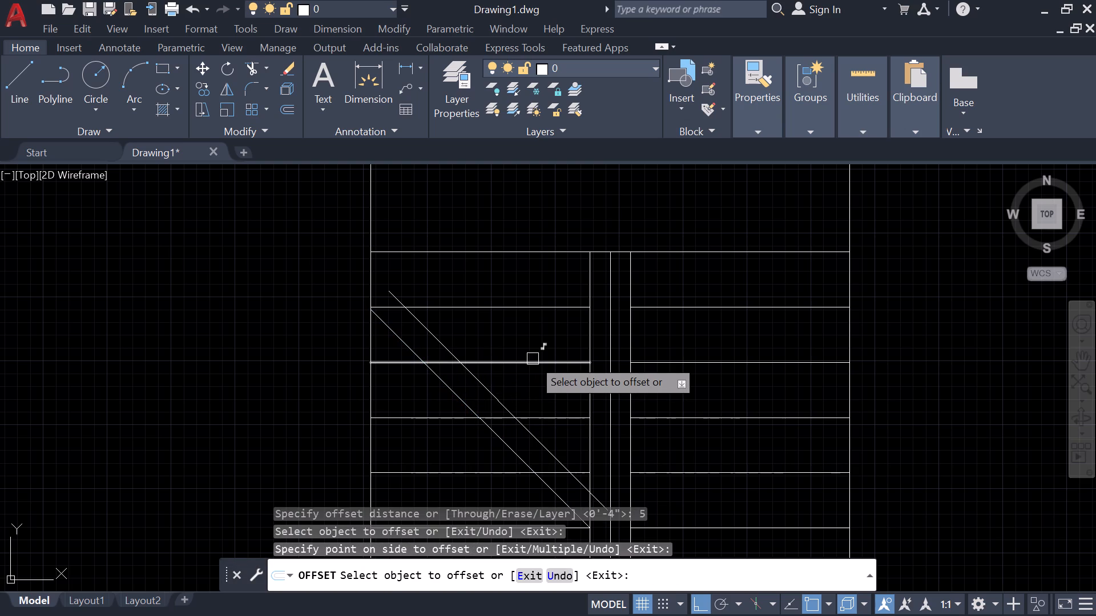
pyautogui.press('Escape')
# Extend the offset diagonal to the left flight's outer edge and trim its lower end at the flight's inner edge.
pyautogui.write('ex')
pyautogui.press('space')
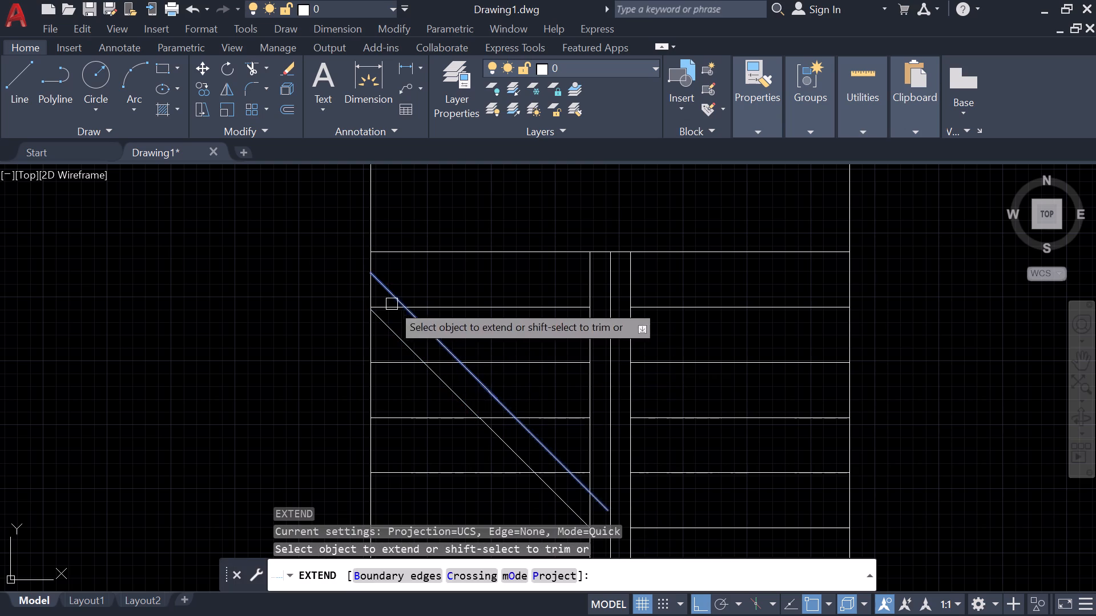
pyautogui.click(404, 309)
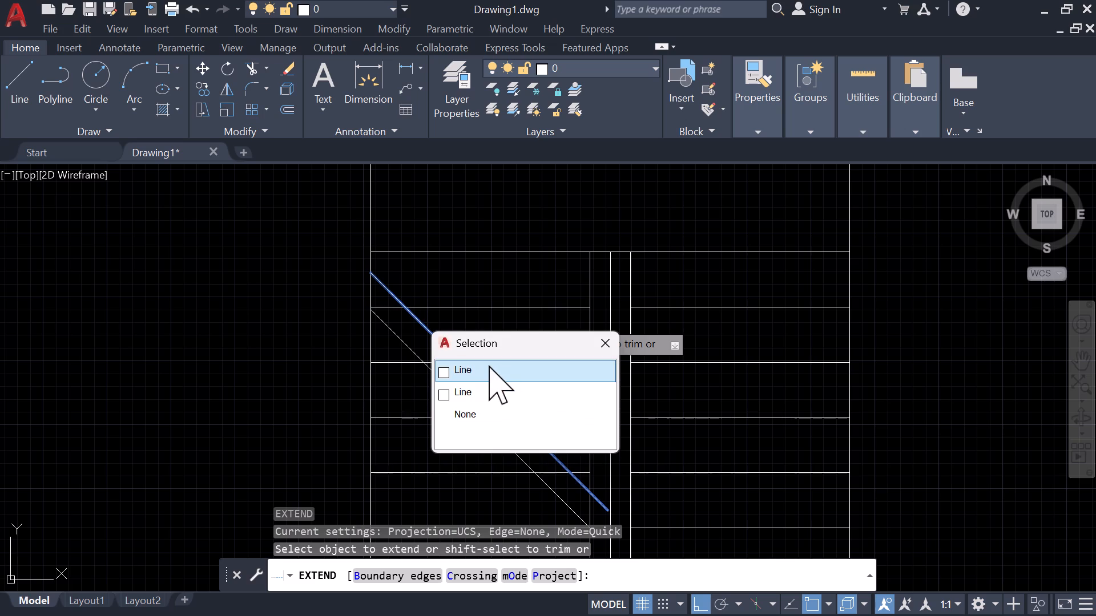
pyautogui.click(489, 365)
pyautogui.moveTo(600, 431); pyautogui.dragTo(580, 341, button='middle')
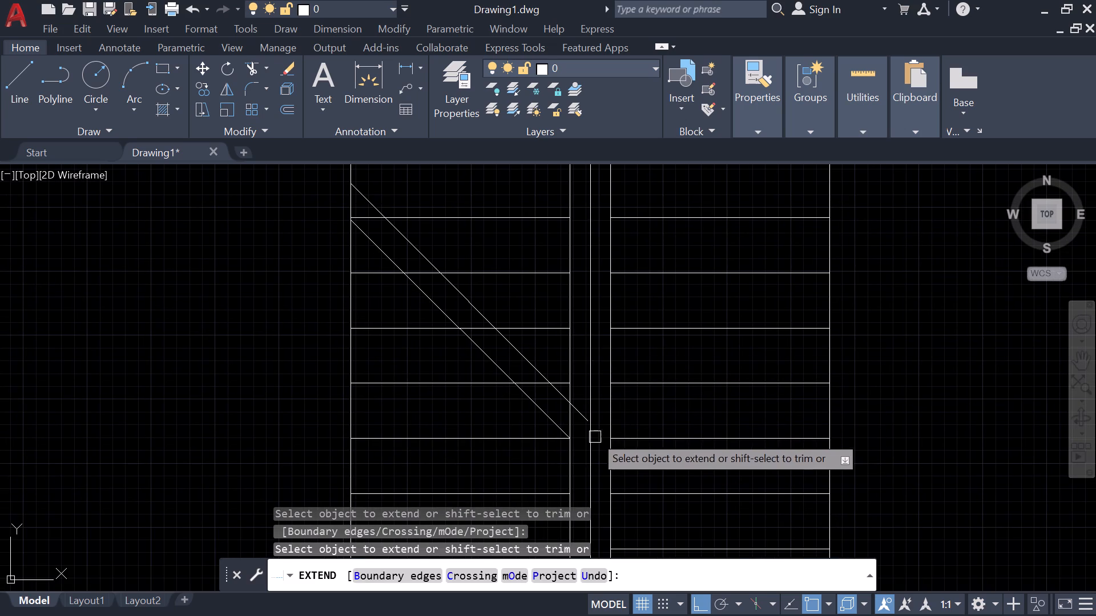
pyautogui.keyDown('shift'); pyautogui.click(584, 410); pyautogui.keyUp('shift')
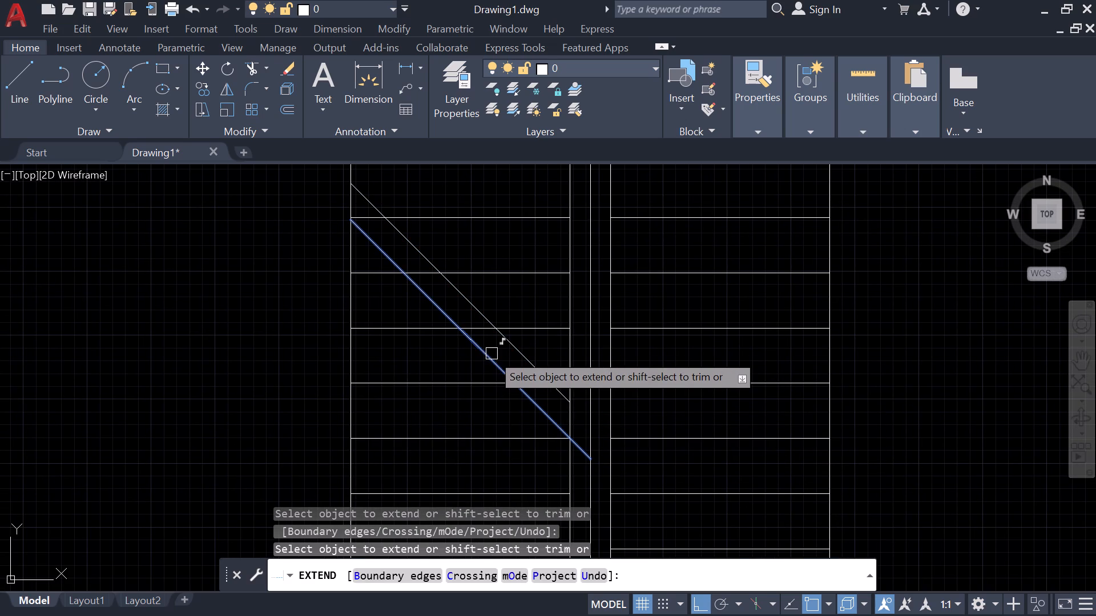
# Trim the left flight's tread lines between the two diagonal lines, clearing the break-line strip.
pyautogui.scroll(1, 491, 354)
pyautogui.click(576, 422)
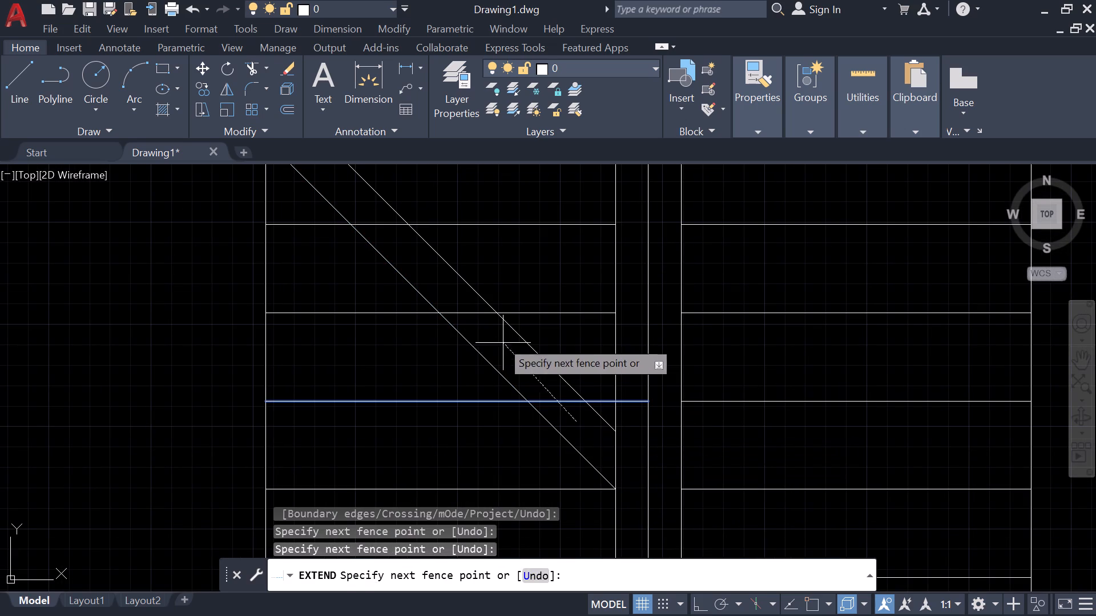
pyautogui.moveTo(454, 290); pyautogui.dragTo(468, 314, button='middle')
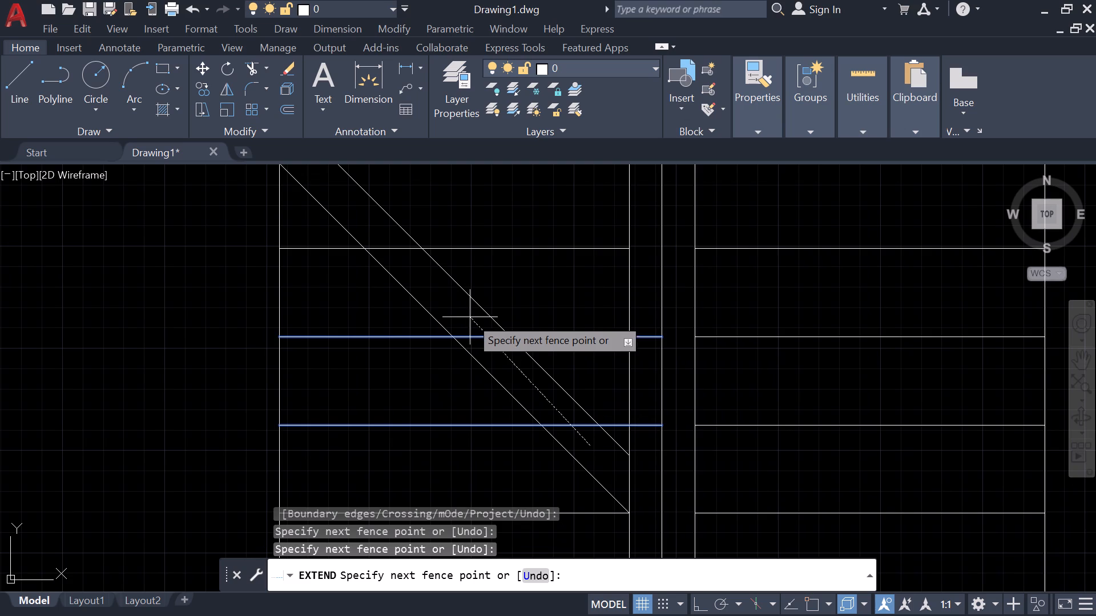
pyautogui.keyDown('shift'); pyautogui.moveTo(472, 318); pyautogui.dragTo(561, 425, button='middle'); pyautogui.keyUp('shift')
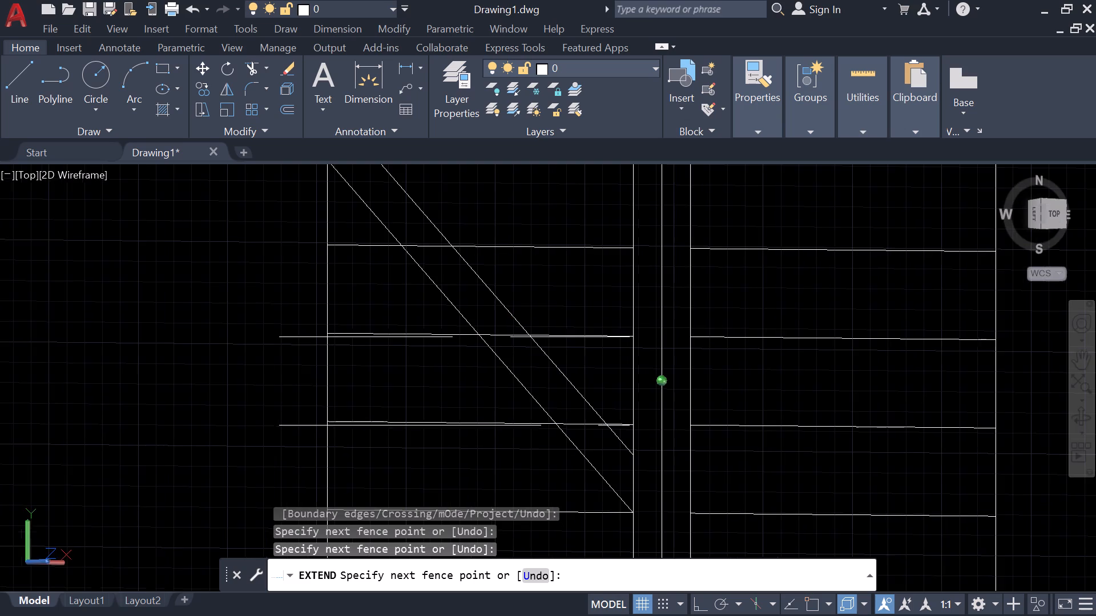
pyautogui.keyDown('shift'); pyautogui.click(417, 226); pyautogui.keyUp('shift')
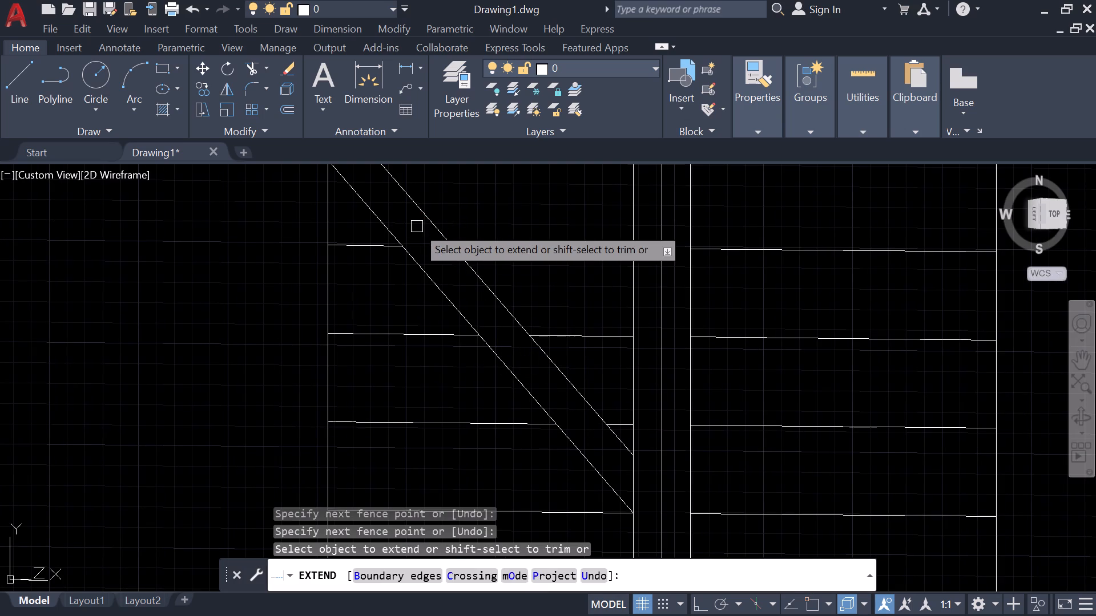
pyautogui.moveTo(417, 226); pyautogui.dragTo(465, 356, button='middle')
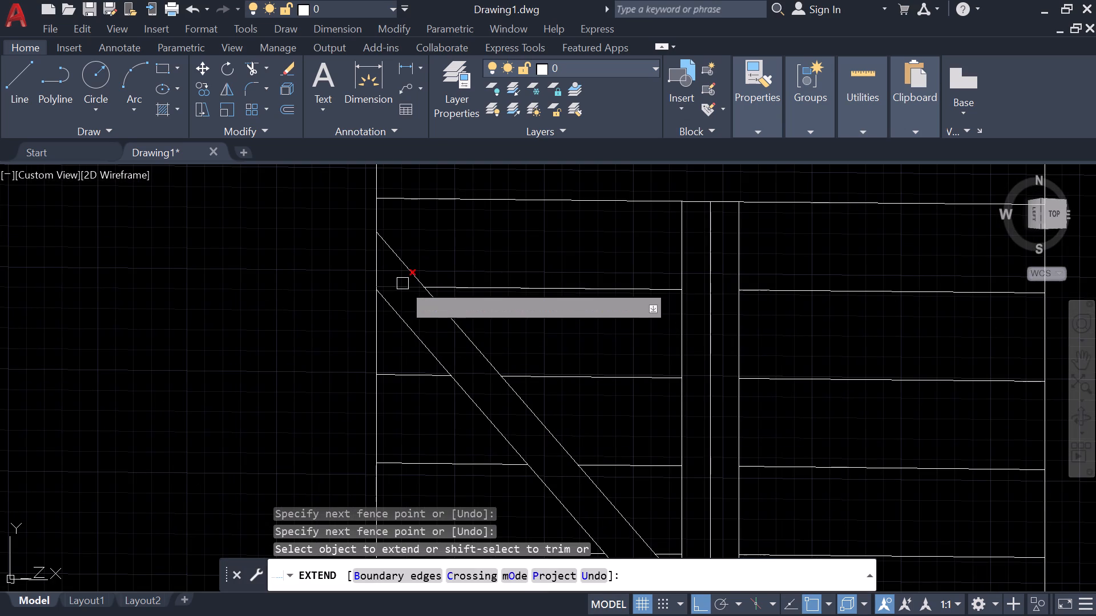
pyautogui.keyDown('shift'); pyautogui.click(402, 283); pyautogui.keyUp('shift')
pyautogui.scroll(-1, 566, 301)
pyautogui.press('Escape')
pyautogui.press('Escape')
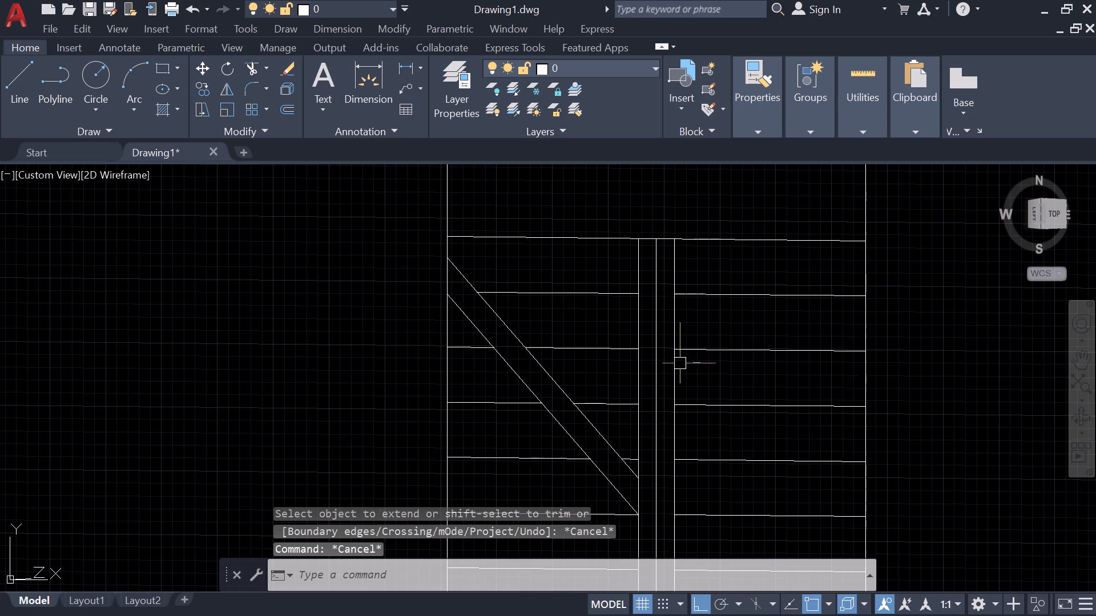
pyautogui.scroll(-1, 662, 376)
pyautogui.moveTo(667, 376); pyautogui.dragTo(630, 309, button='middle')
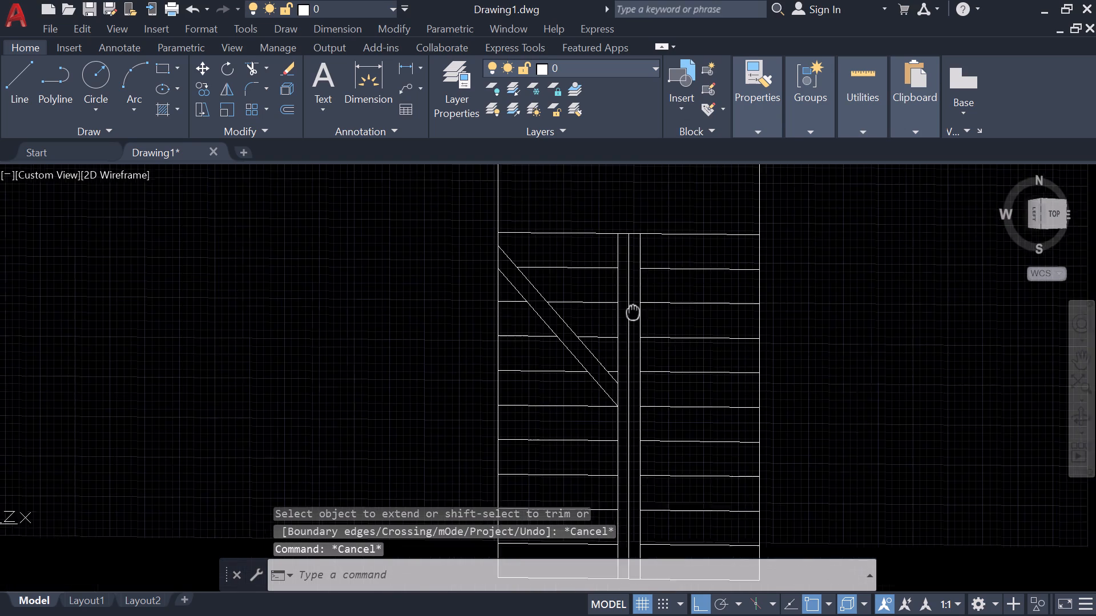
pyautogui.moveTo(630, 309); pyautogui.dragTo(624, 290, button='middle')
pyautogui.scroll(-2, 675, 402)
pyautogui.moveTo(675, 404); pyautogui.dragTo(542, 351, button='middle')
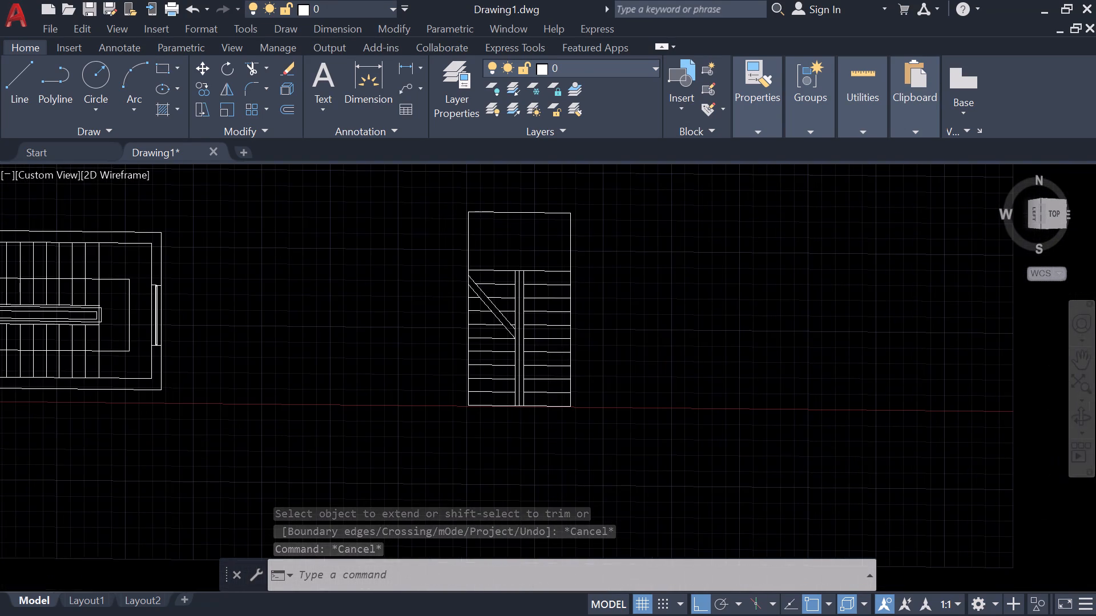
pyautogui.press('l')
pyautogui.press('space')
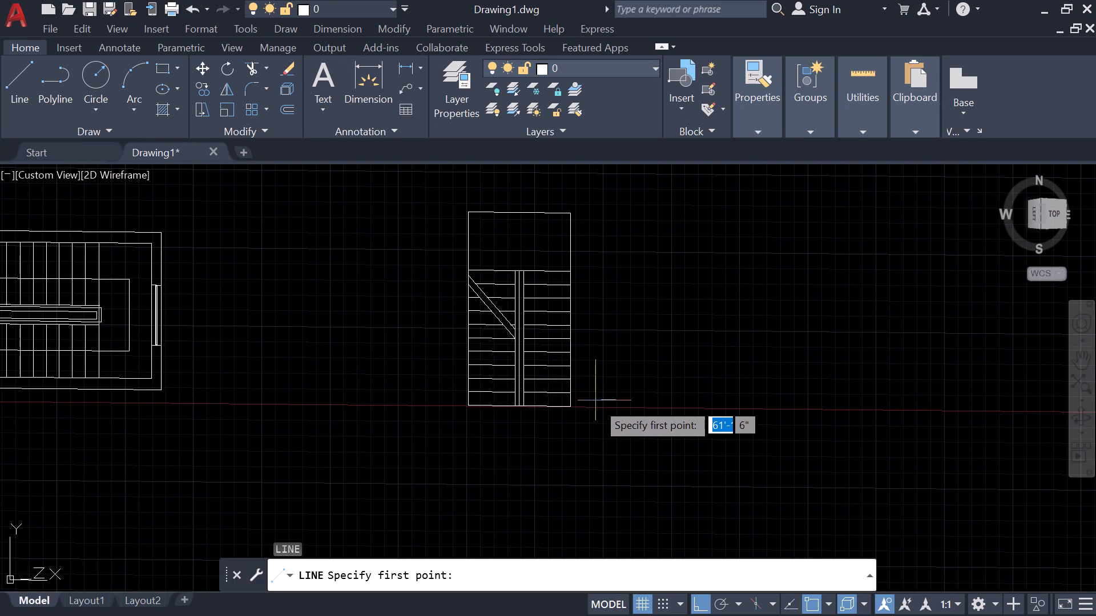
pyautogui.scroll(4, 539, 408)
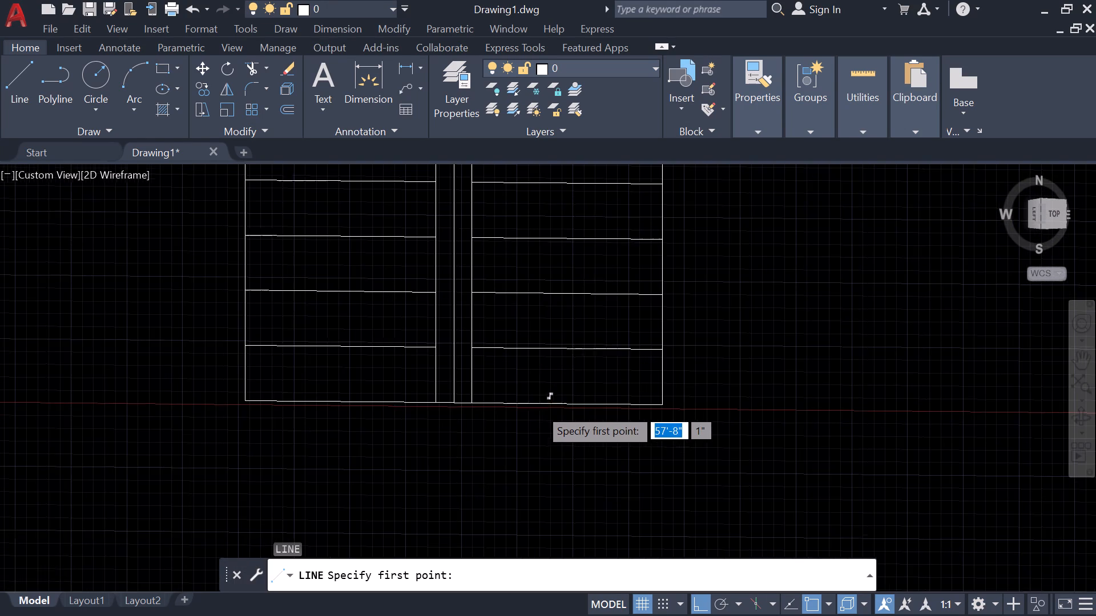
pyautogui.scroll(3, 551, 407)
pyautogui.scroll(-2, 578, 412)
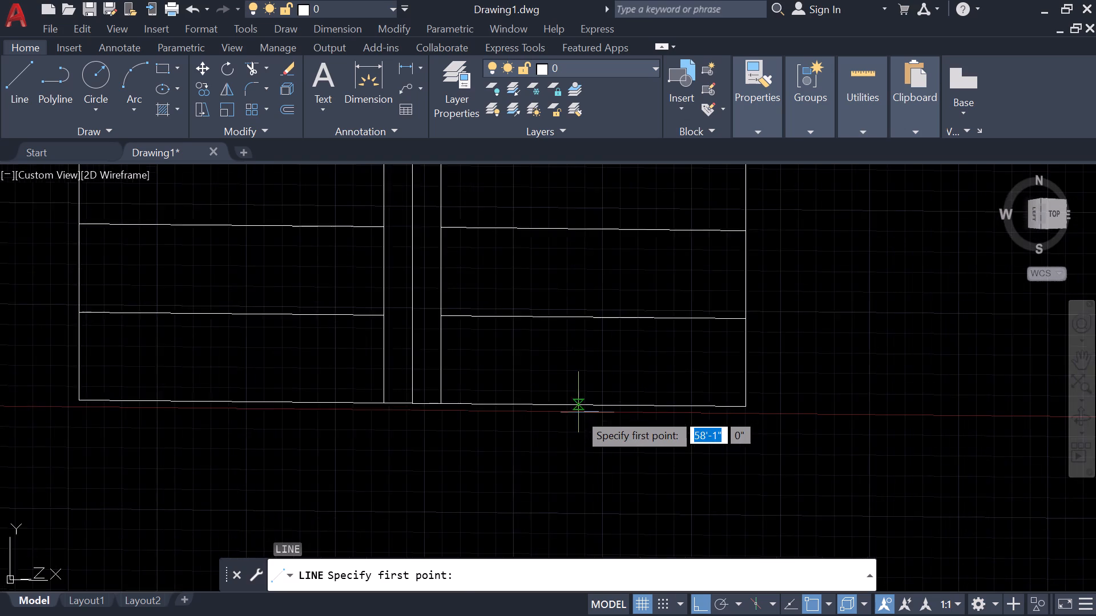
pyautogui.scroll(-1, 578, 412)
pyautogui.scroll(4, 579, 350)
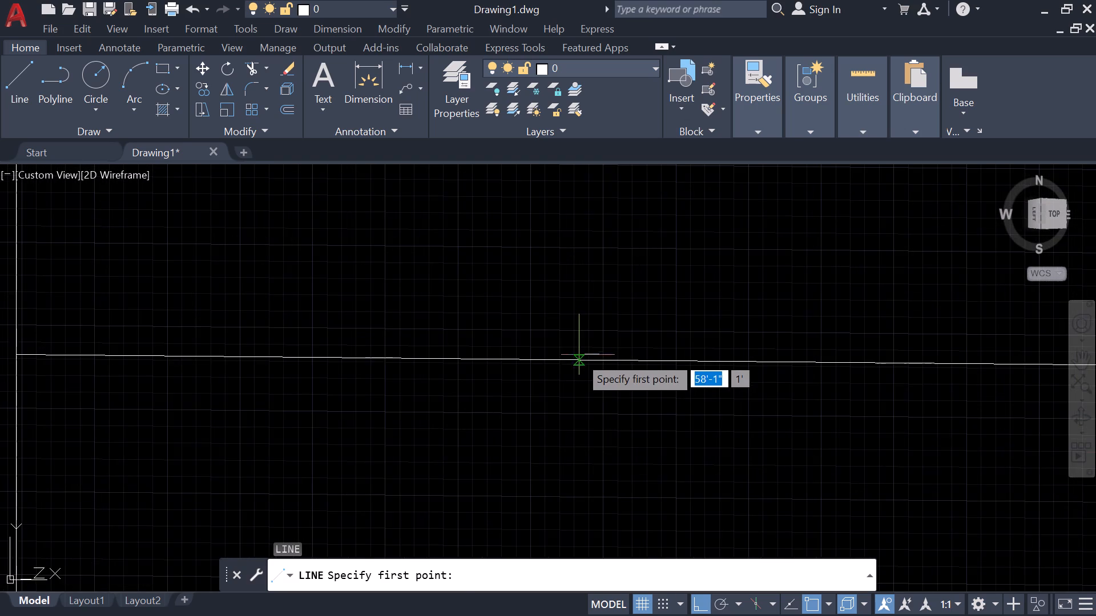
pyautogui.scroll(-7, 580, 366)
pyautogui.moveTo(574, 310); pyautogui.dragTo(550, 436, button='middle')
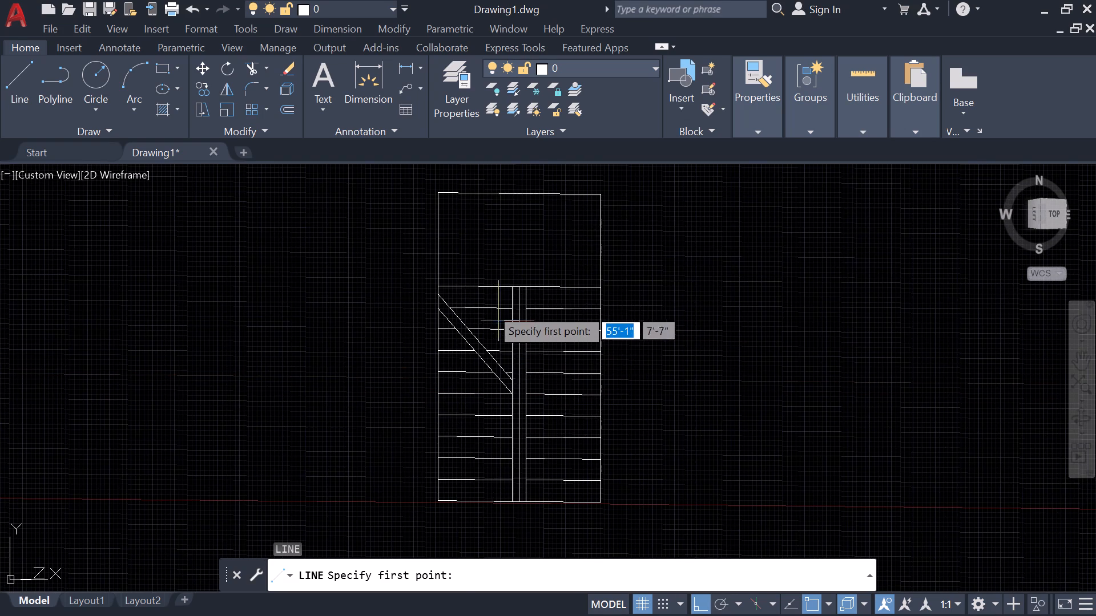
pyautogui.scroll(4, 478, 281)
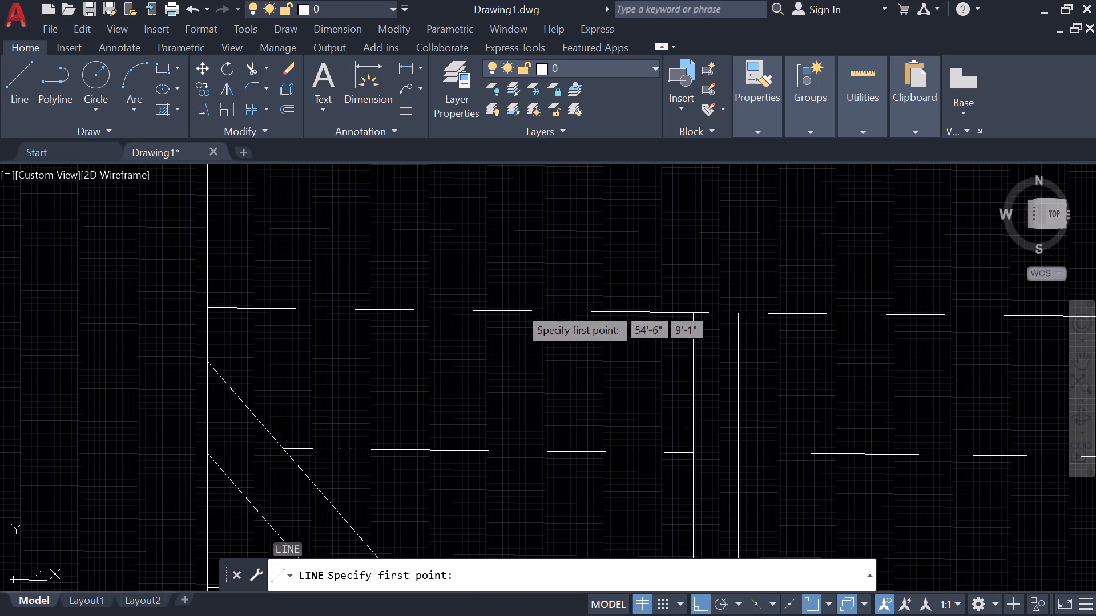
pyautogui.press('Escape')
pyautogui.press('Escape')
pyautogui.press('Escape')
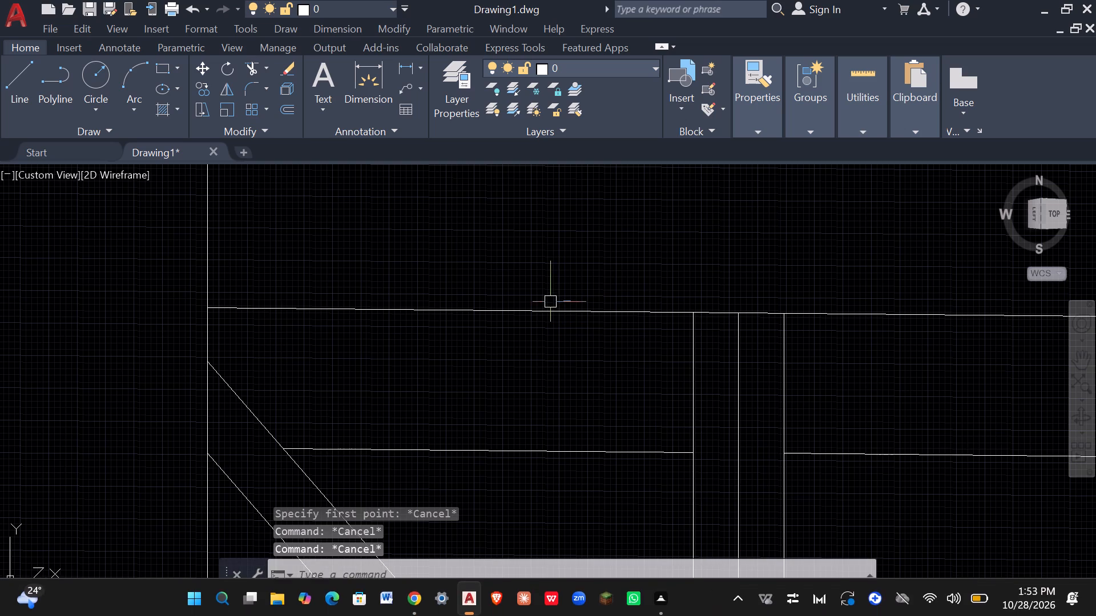
# Set the viewport to the Top view.
pyautogui.scroll(-1, 596, 335)
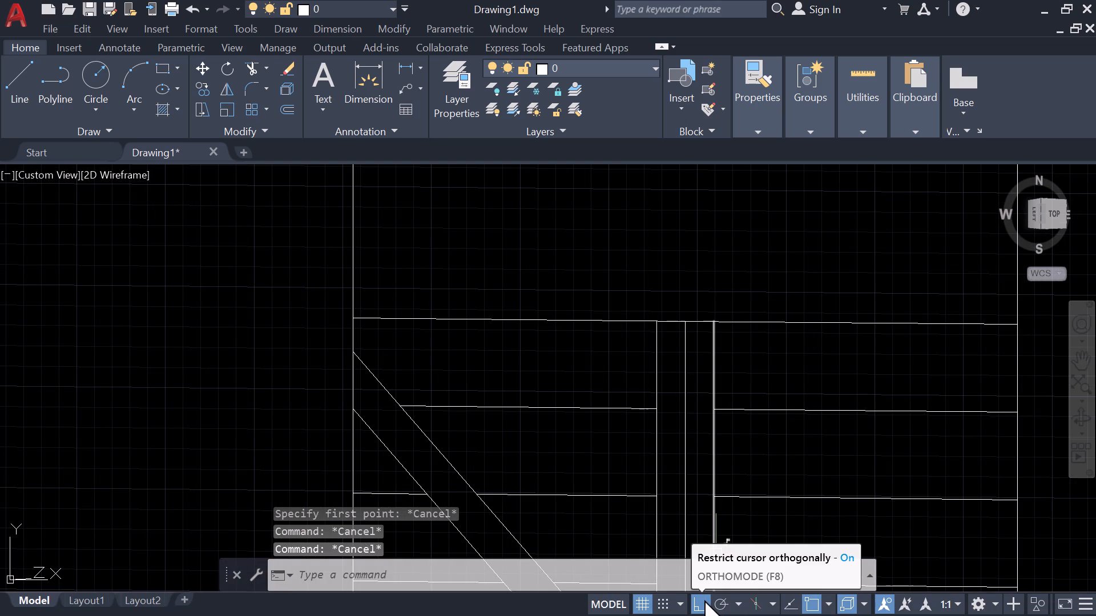
pyautogui.click(58, 172)
pyautogui.click(106, 226)
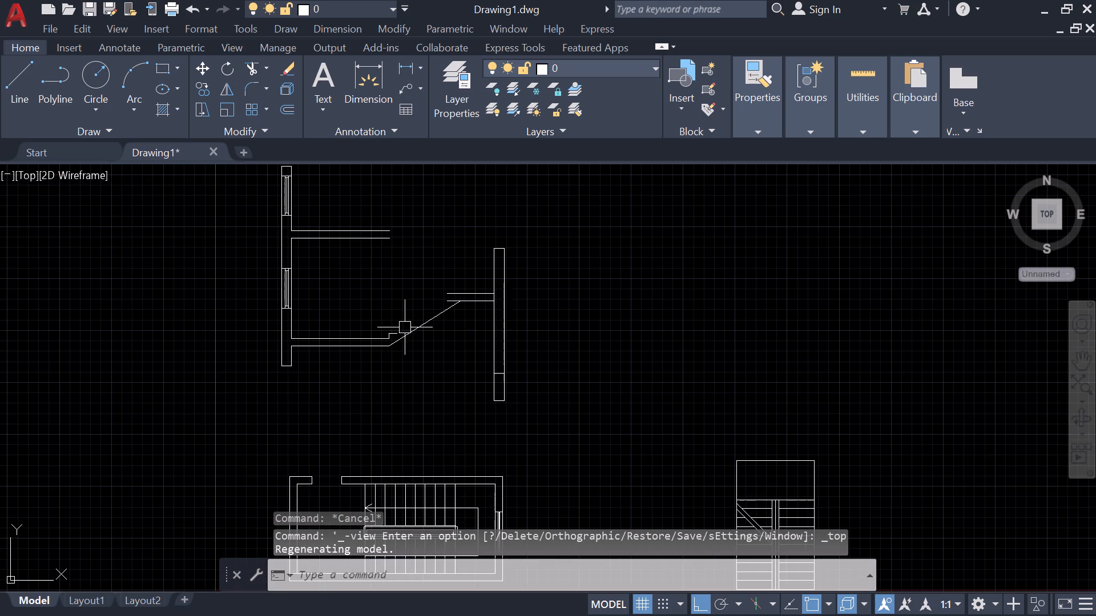
# Draw a vertical direction line from the midpoint of the right flight's bottom edge, about 10'-2" up into the landing.
pyautogui.moveTo(811, 502); pyautogui.dragTo(649, 295, button='middle')
pyautogui.scroll(4, 633, 315)
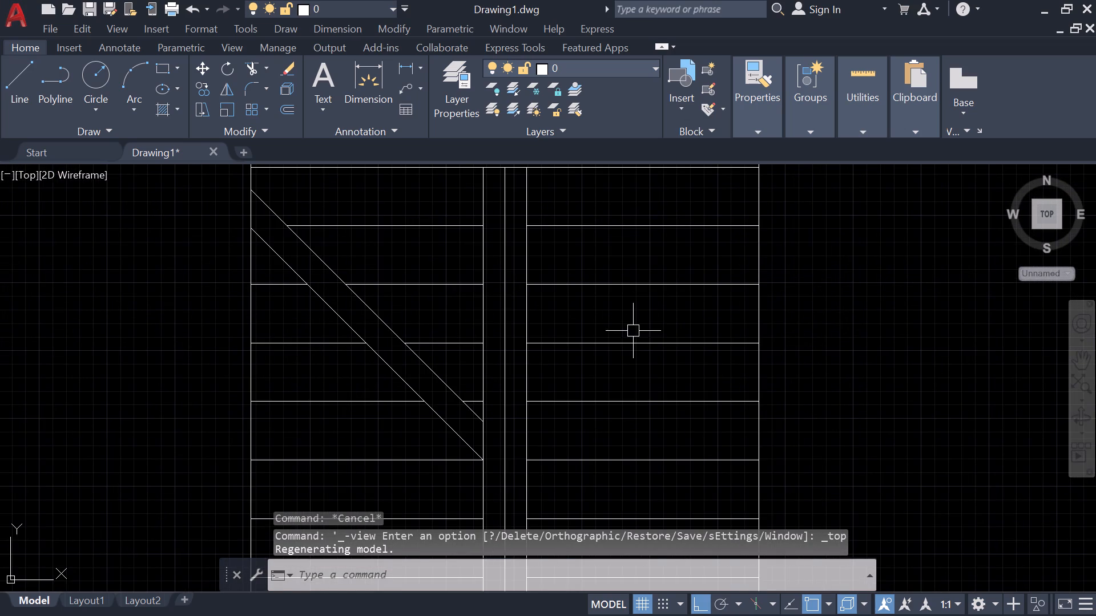
pyautogui.scroll(-1, 631, 333)
pyautogui.moveTo(605, 357); pyautogui.dragTo(497, 202, button='middle')
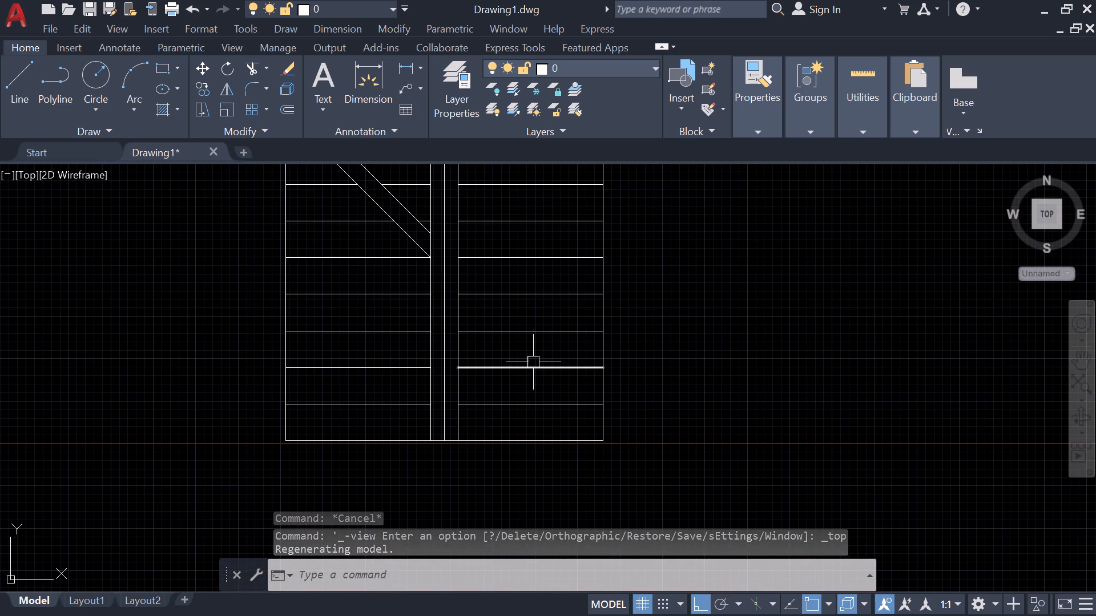
pyautogui.write('l')
pyautogui.press('space')
pyautogui.click(531, 440)
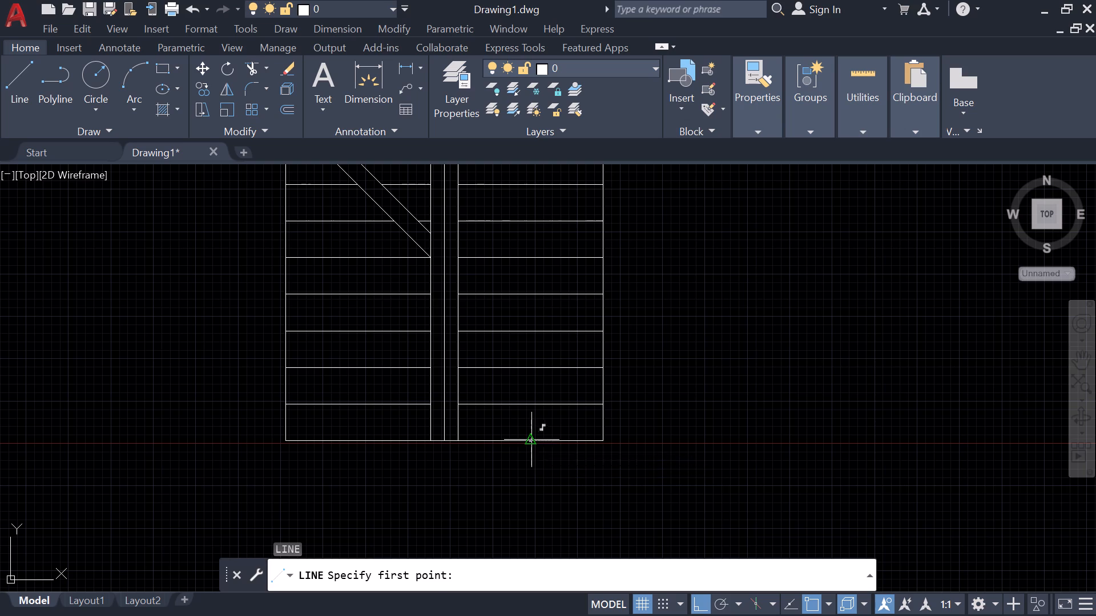
pyautogui.moveTo(521, 305); pyautogui.dragTo(477, 499, button='middle')
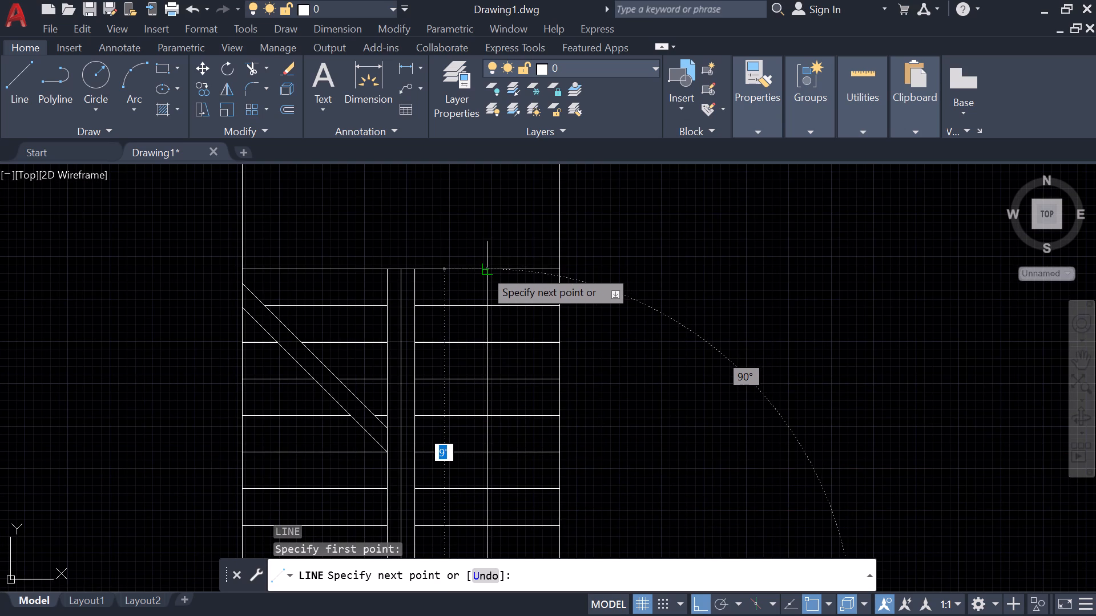
pyautogui.moveTo(487, 198); pyautogui.dragTo(479, 281, button='middle')
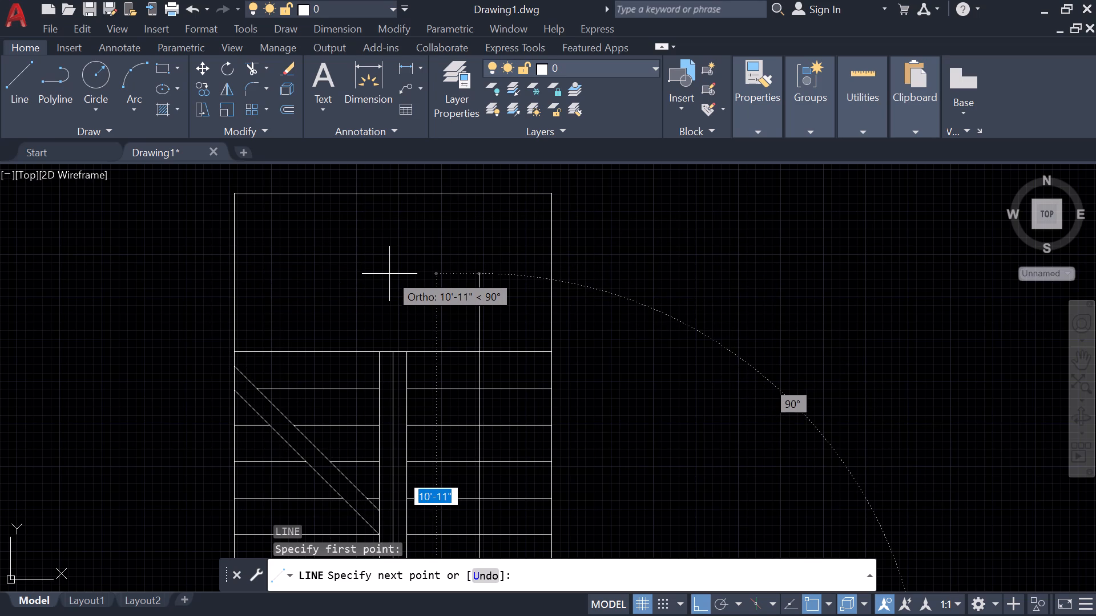
pyautogui.click(389, 305)
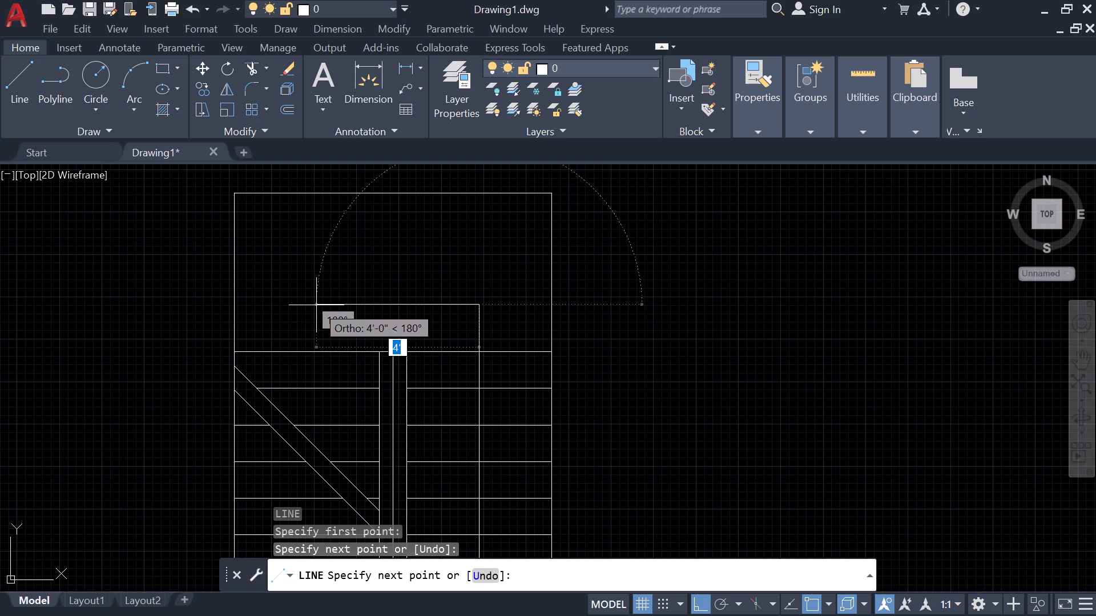
# With object snap tracking on, continue the line about 4'-1" left across the landing and straight down to the left flight's bottom edge.
pyautogui.press('F11')
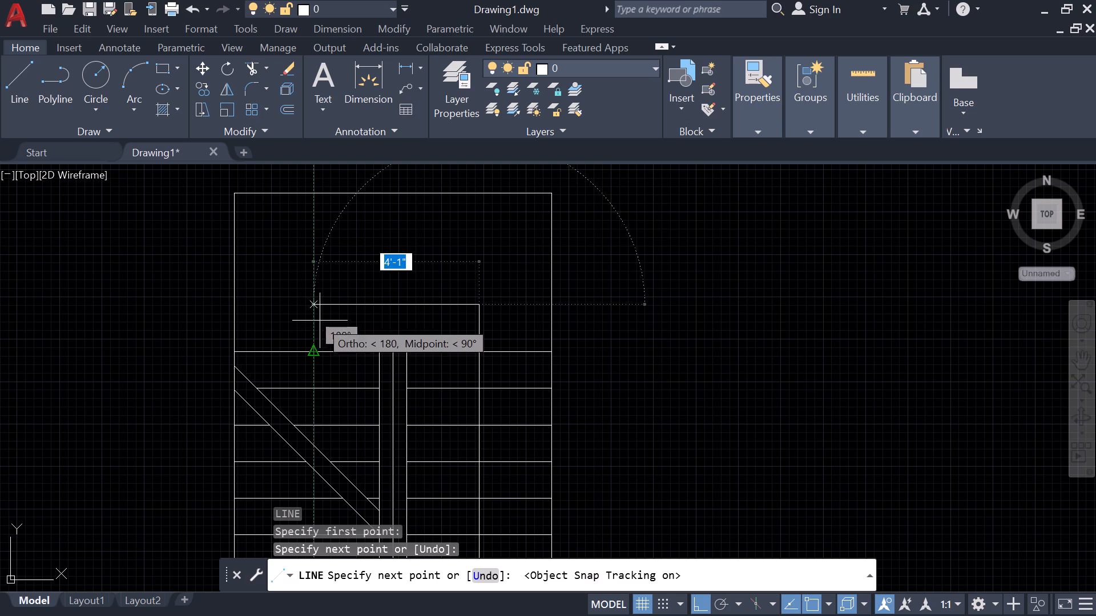
pyautogui.click(320, 321)
pyautogui.moveTo(307, 369); pyautogui.dragTo(333, 187, button='middle')
pyautogui.scroll(-2, 333, 192)
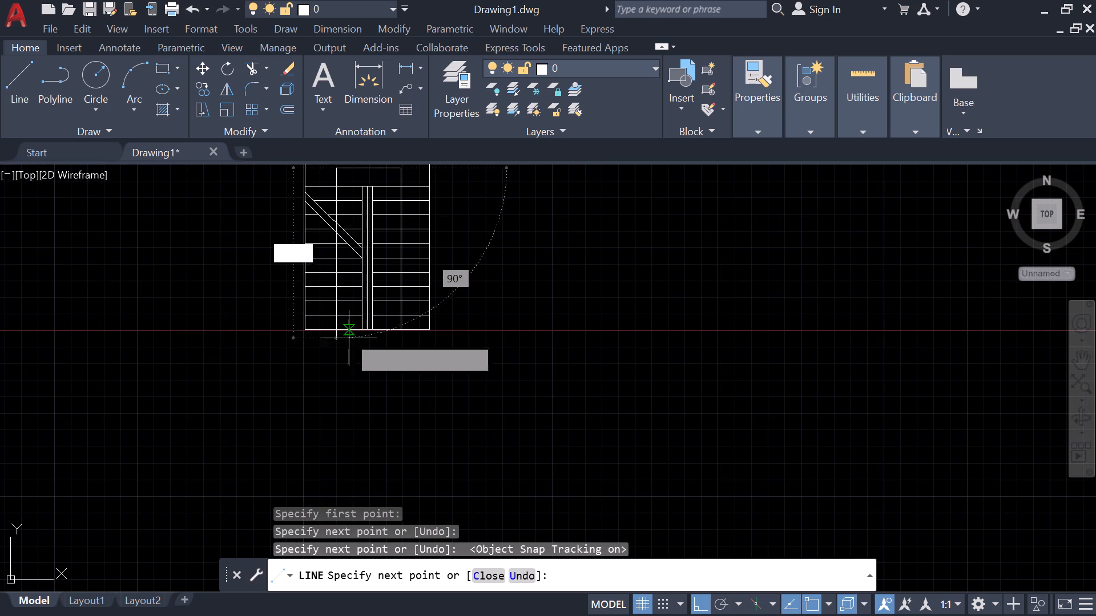
pyautogui.scroll(4, 336, 324)
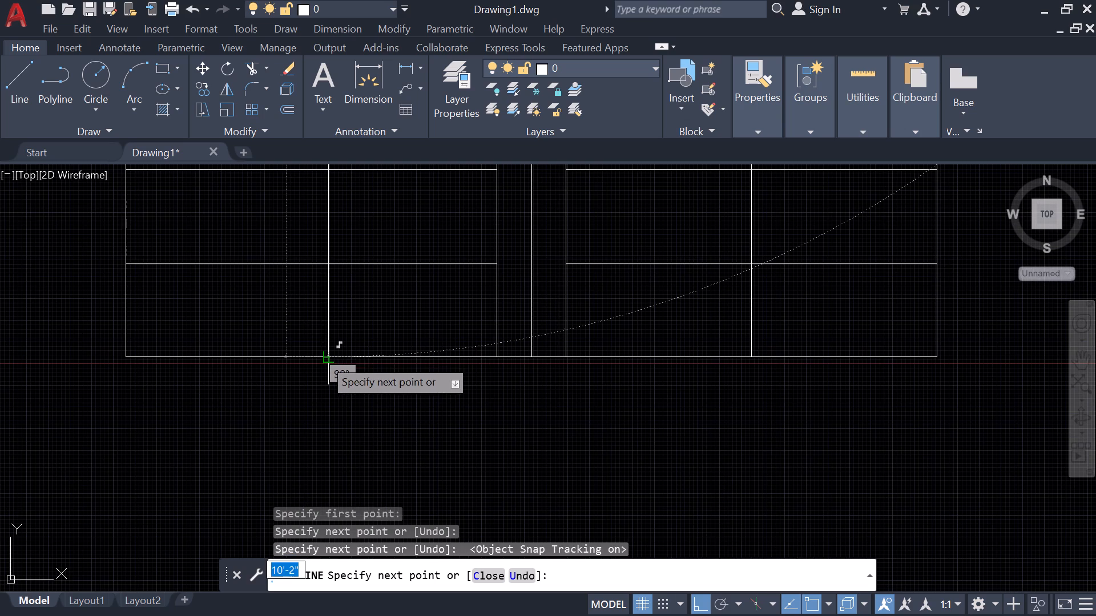
pyautogui.click(331, 361)
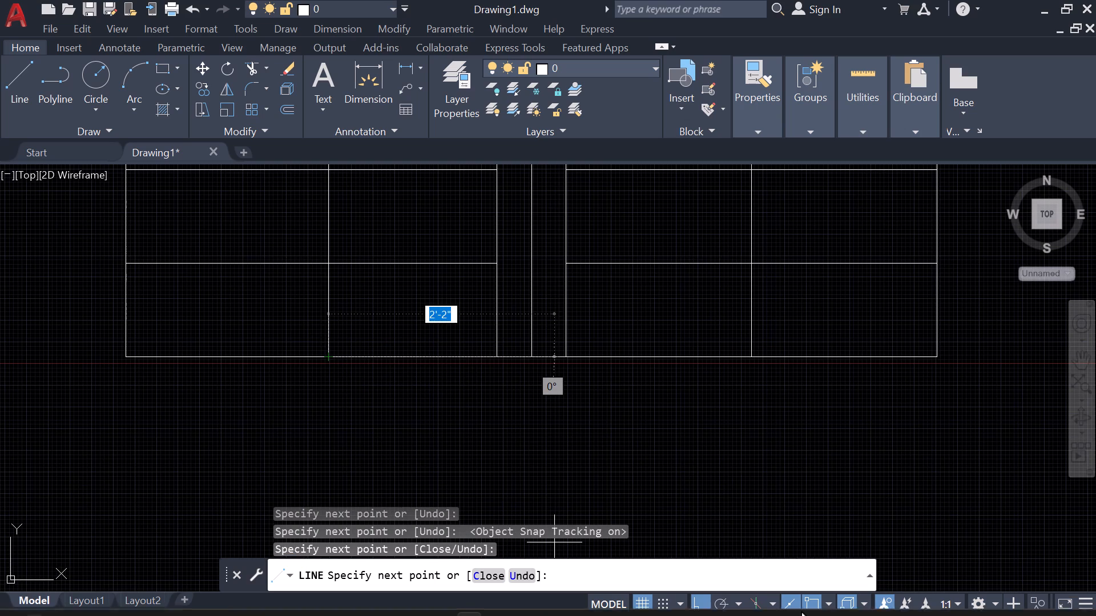
# Turn ortho off and draw a short slanted arrowhead stroke up to the right from the direction line's lower left-flight end.
pyautogui.click(697, 597)
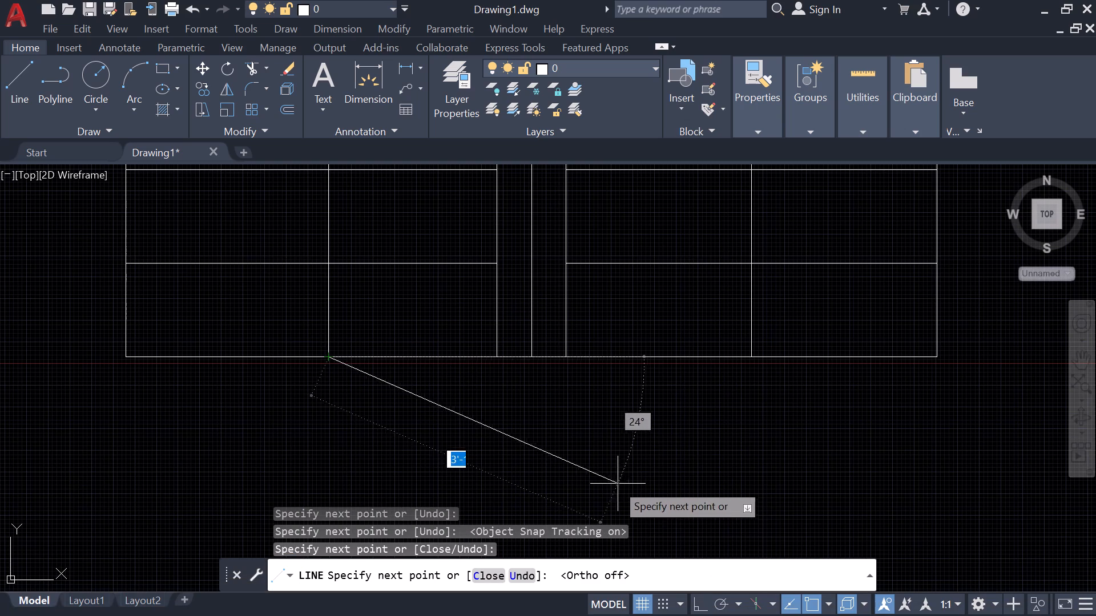
pyautogui.click(394, 324)
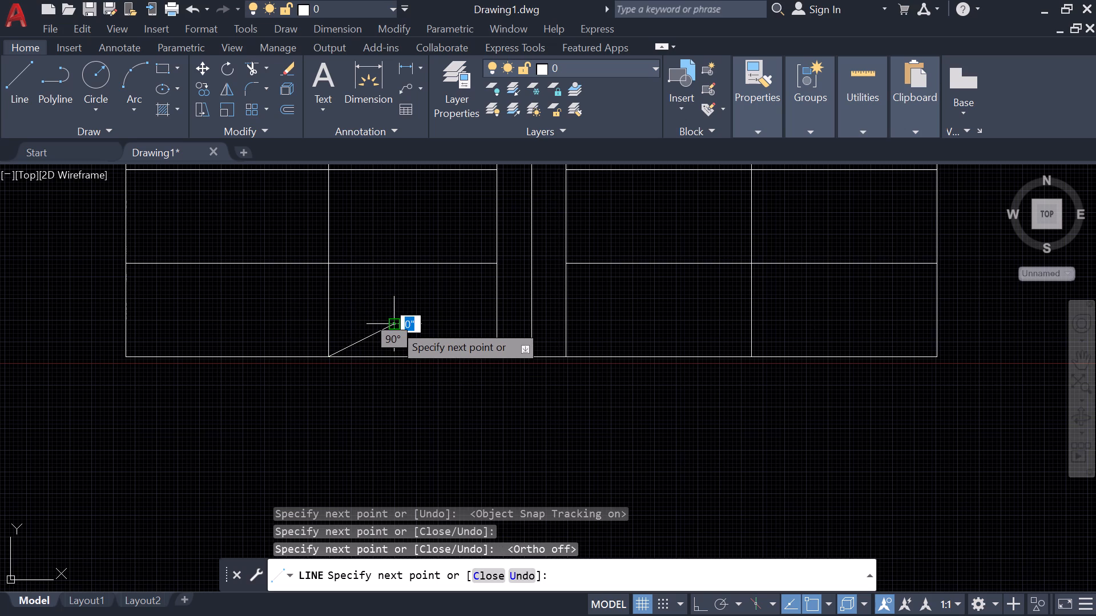
pyautogui.press('Escape')
# Mirror the arrowhead stroke about the left flight's vertical direction line, keeping the original.
pyautogui.write('mi')
pyautogui.press('space')
pyautogui.click(384, 327)
pyautogui.press('space')
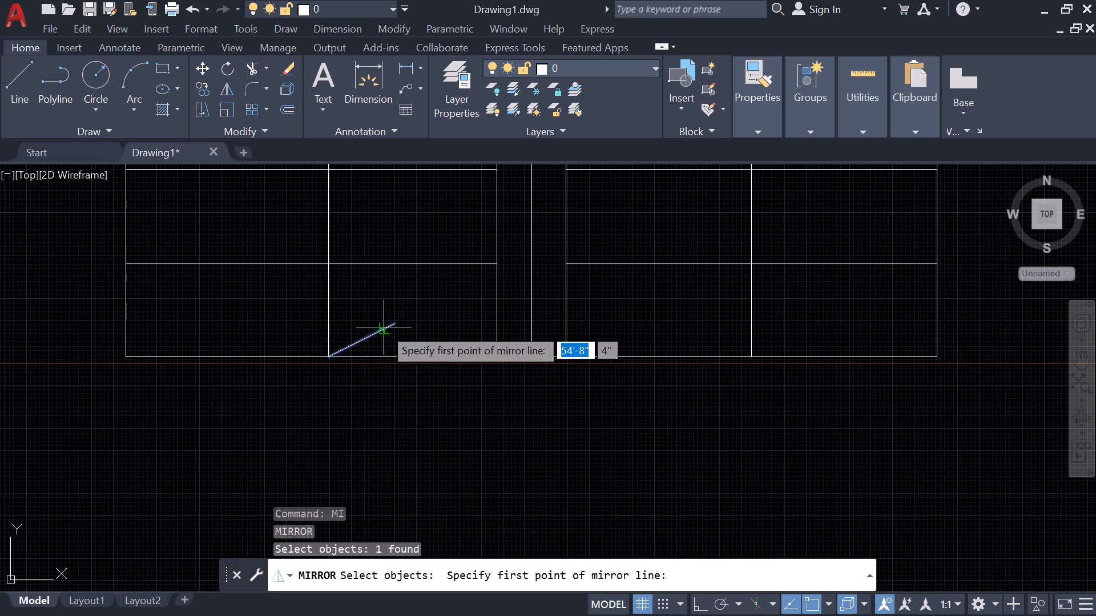
pyautogui.click(334, 363)
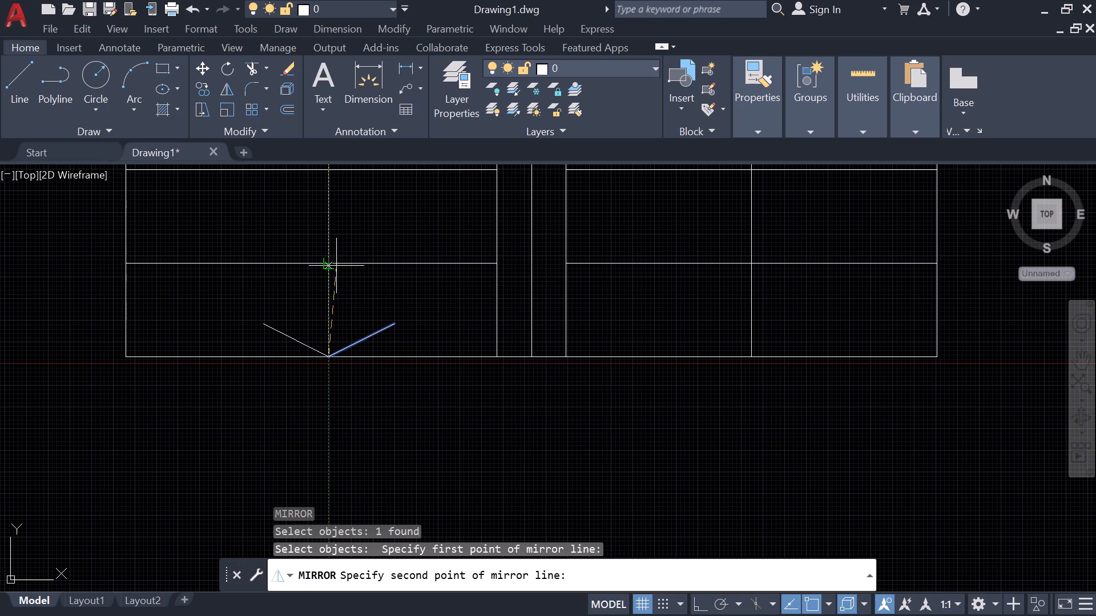
pyautogui.click(324, 266)
pyautogui.press('space')
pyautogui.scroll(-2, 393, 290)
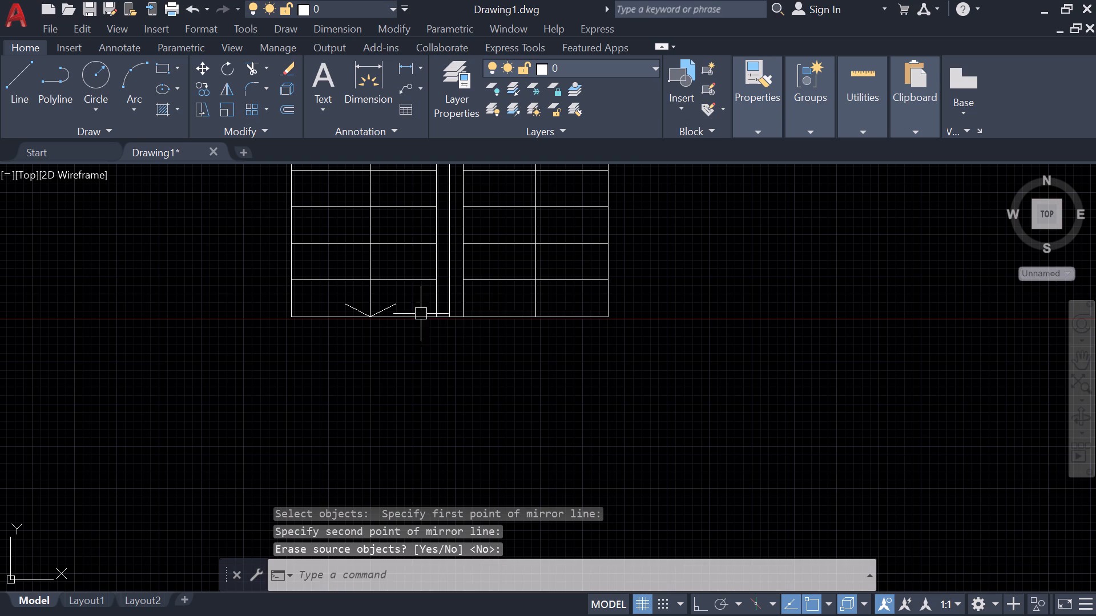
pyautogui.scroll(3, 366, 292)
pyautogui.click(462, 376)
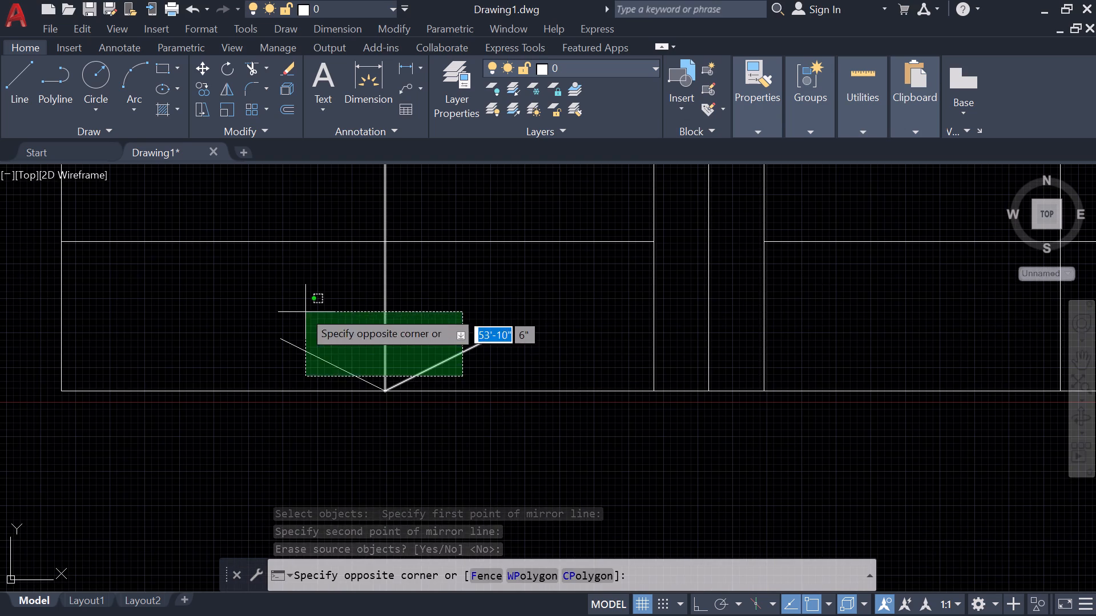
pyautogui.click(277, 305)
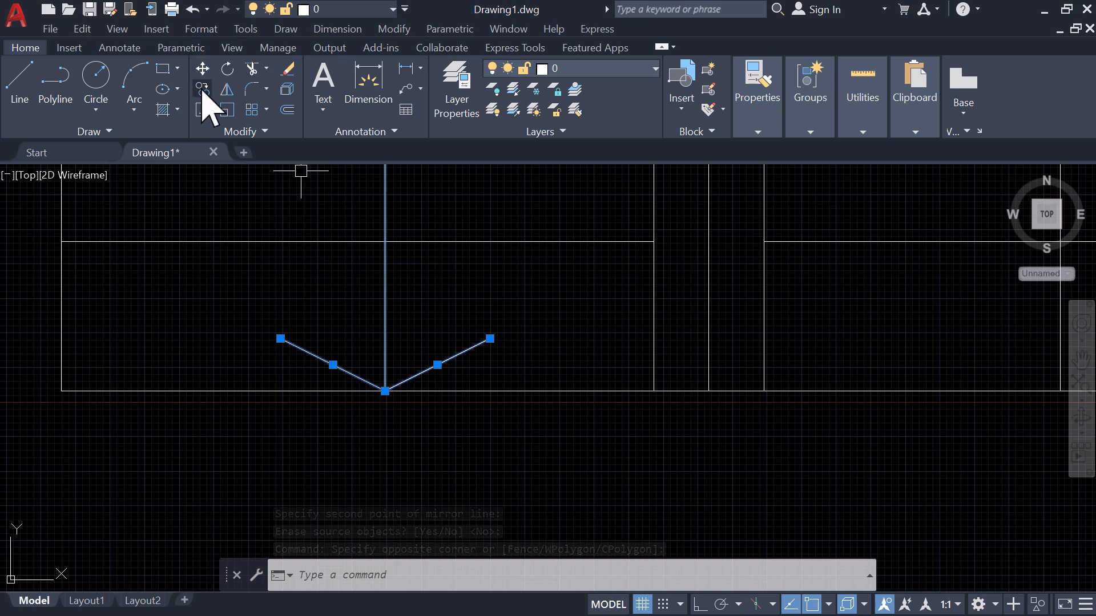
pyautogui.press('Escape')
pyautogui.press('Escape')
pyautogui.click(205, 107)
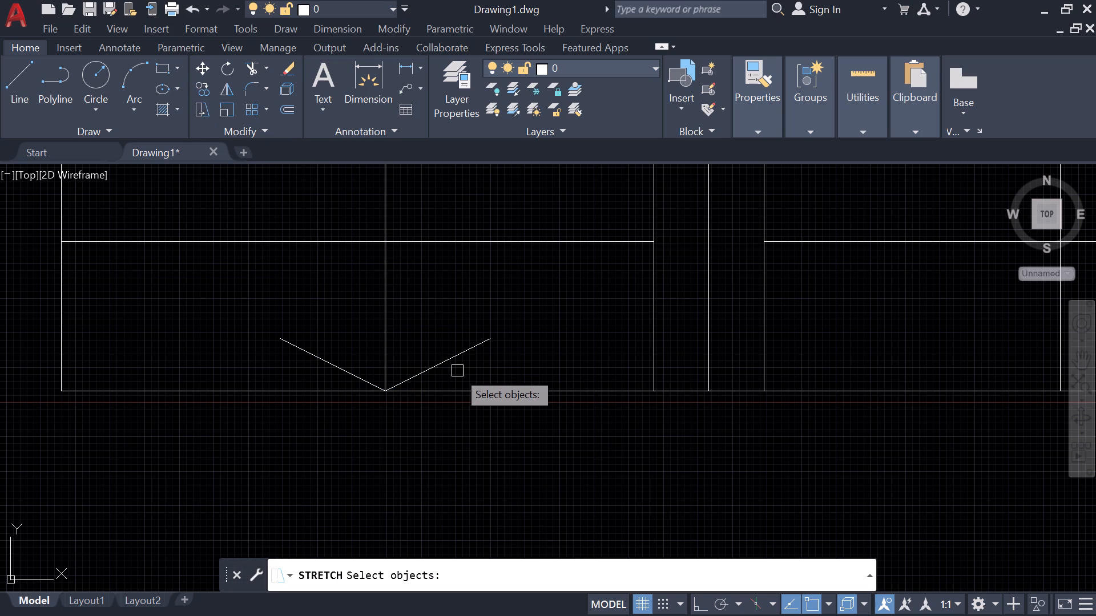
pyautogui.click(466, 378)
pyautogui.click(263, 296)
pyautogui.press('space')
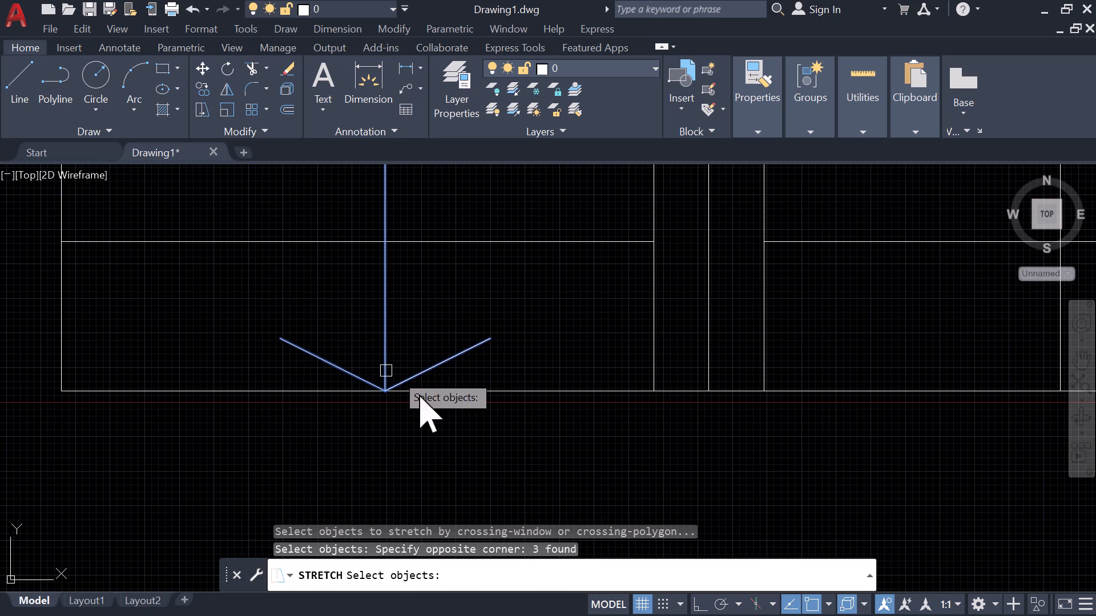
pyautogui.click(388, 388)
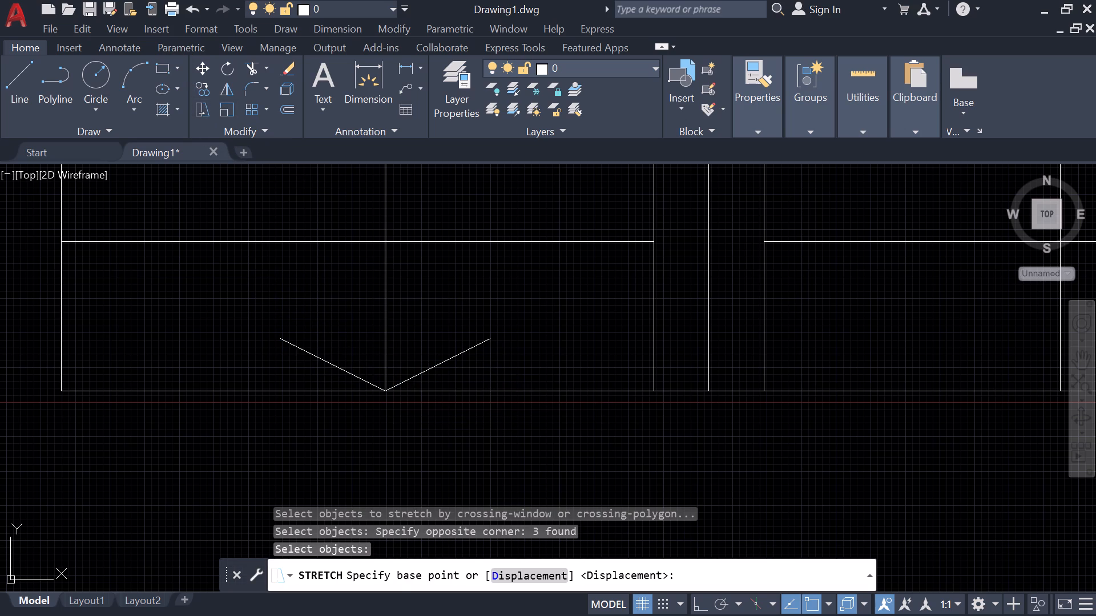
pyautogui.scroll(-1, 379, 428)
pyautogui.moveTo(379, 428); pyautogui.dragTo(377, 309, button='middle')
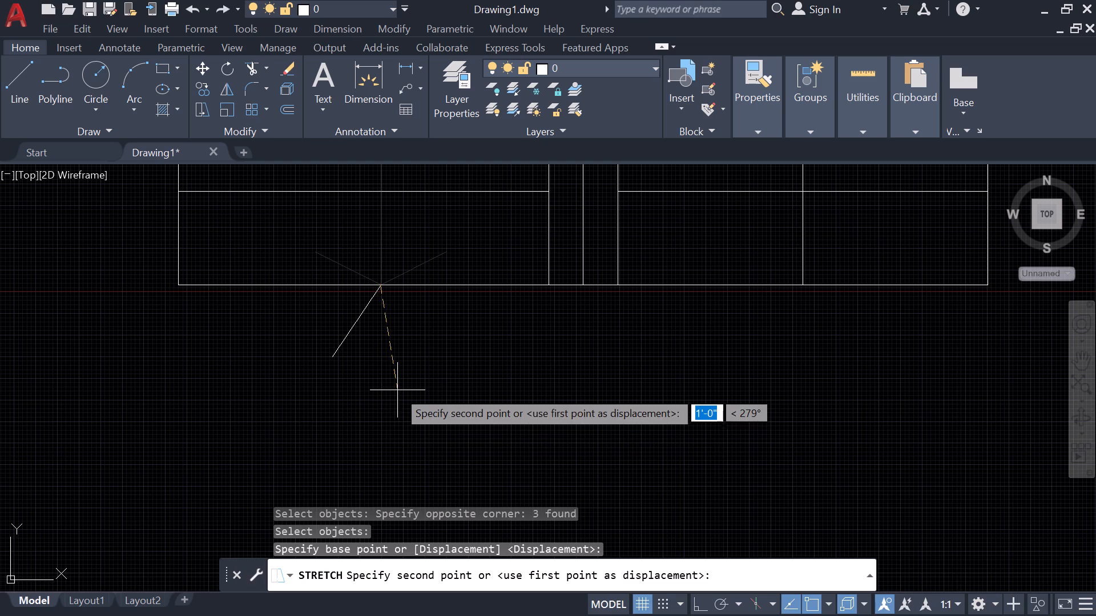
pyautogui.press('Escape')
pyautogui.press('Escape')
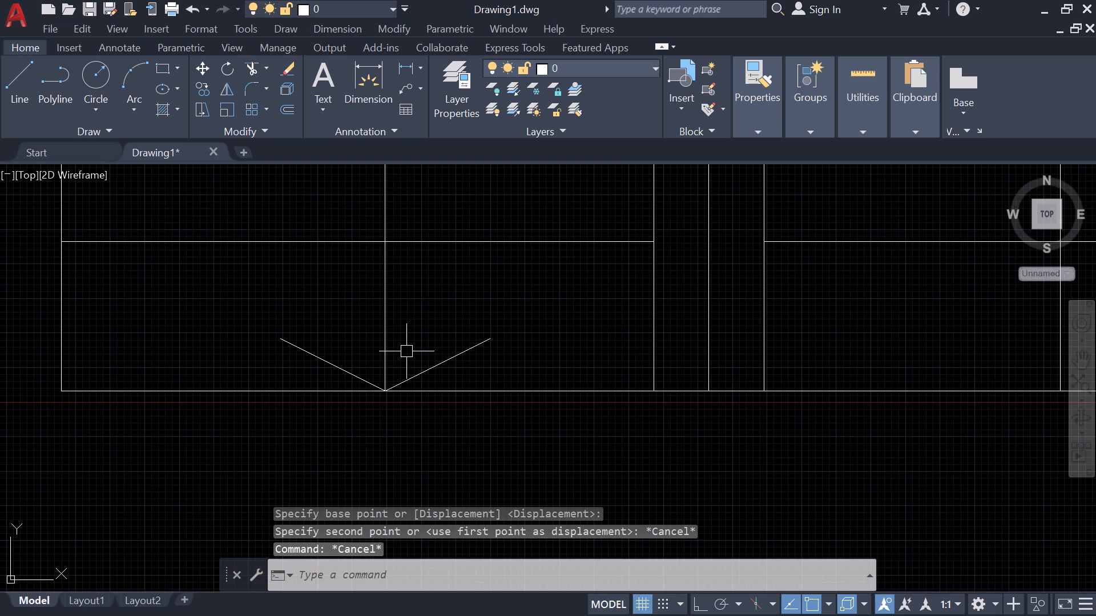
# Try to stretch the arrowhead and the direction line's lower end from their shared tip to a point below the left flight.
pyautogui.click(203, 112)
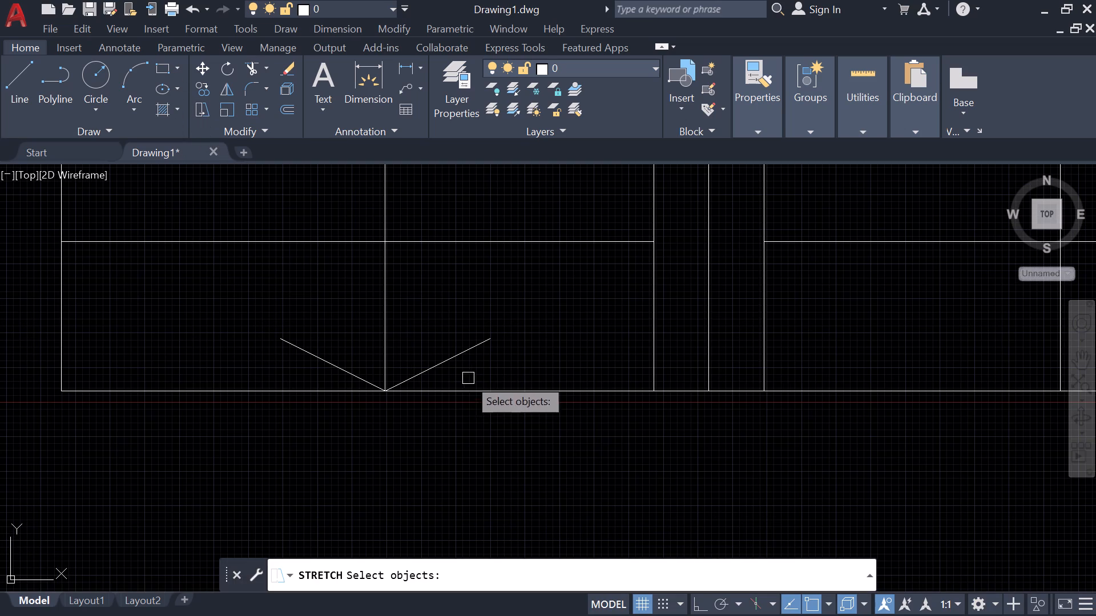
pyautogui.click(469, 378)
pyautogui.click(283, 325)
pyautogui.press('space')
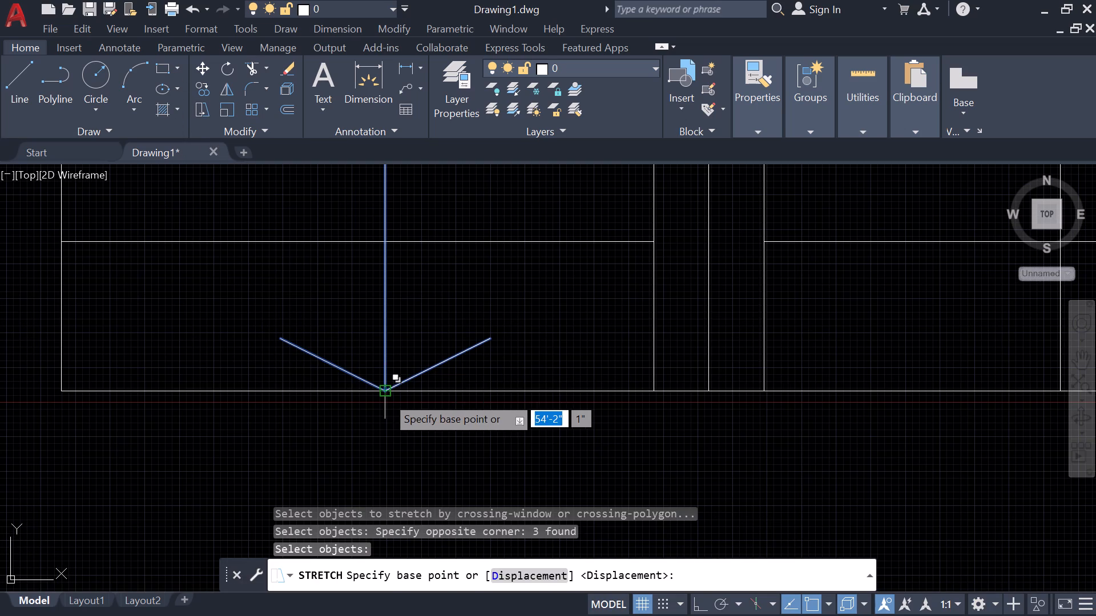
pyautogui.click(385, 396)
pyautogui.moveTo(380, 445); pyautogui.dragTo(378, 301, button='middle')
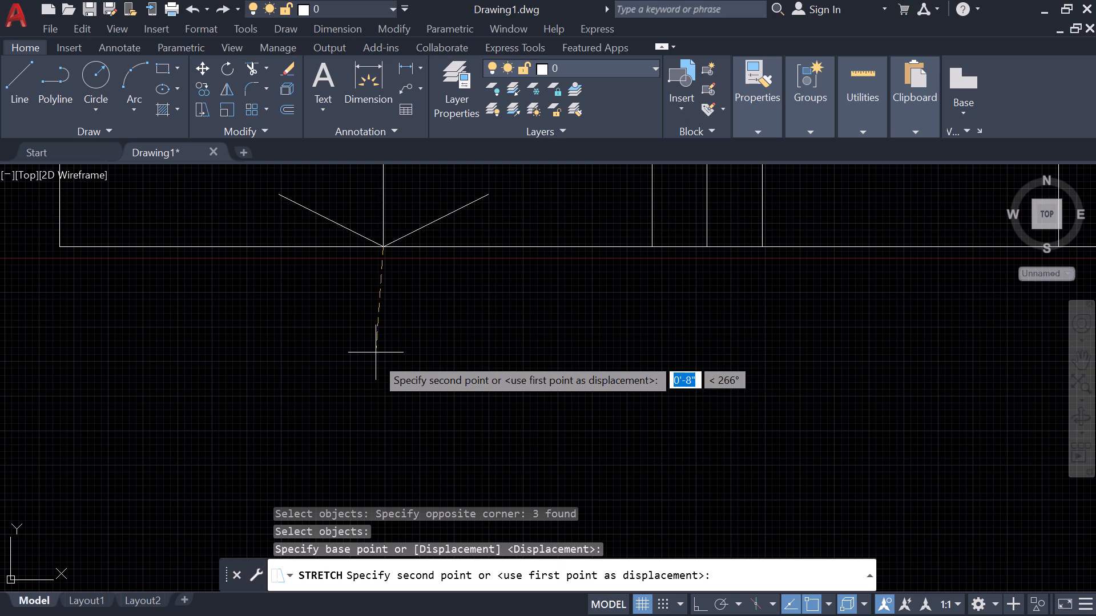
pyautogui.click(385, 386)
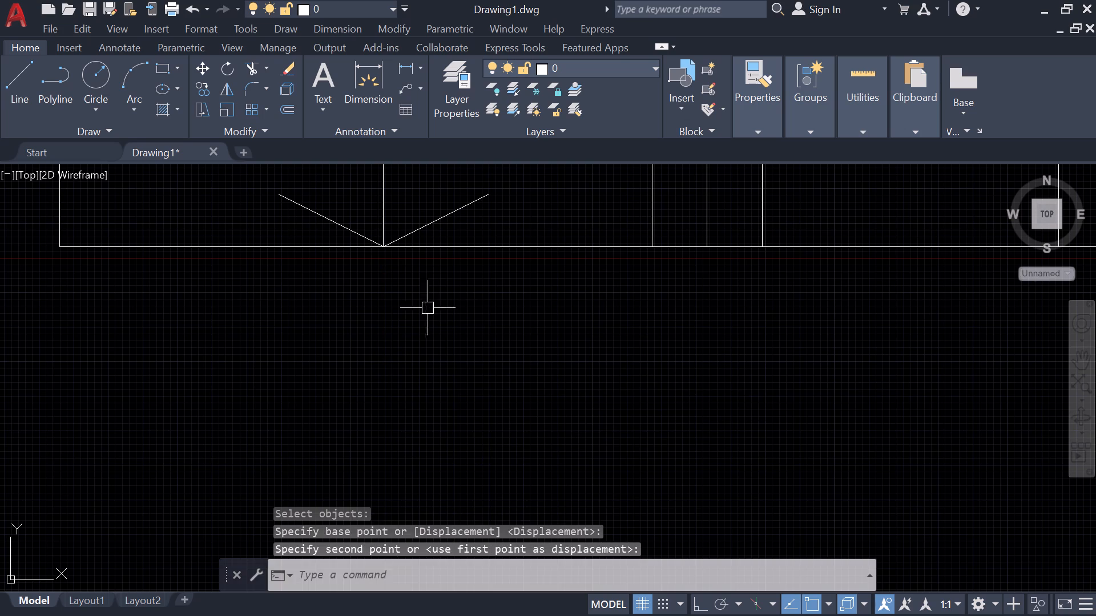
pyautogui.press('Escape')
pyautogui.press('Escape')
# Copy both arrowhead strokes from their tip about 7'-2" up the left direction line, onto the tread line just above the break lines.
pyautogui.scroll(-5, 400, 252)
pyautogui.moveTo(450, 328); pyautogui.dragTo(440, 414, button='middle')
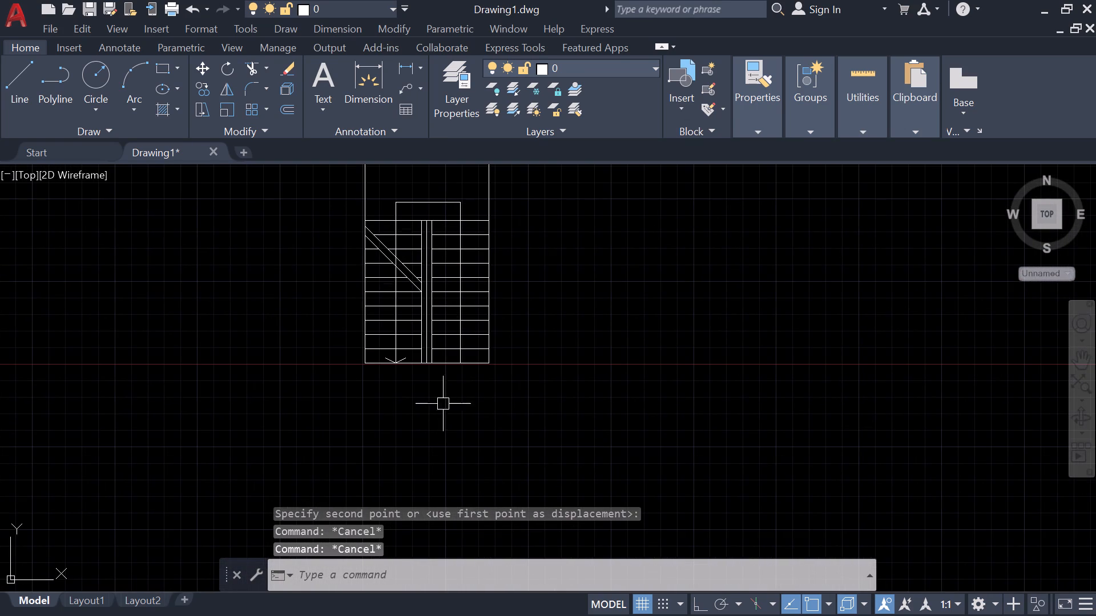
pyautogui.scroll(5, 386, 261)
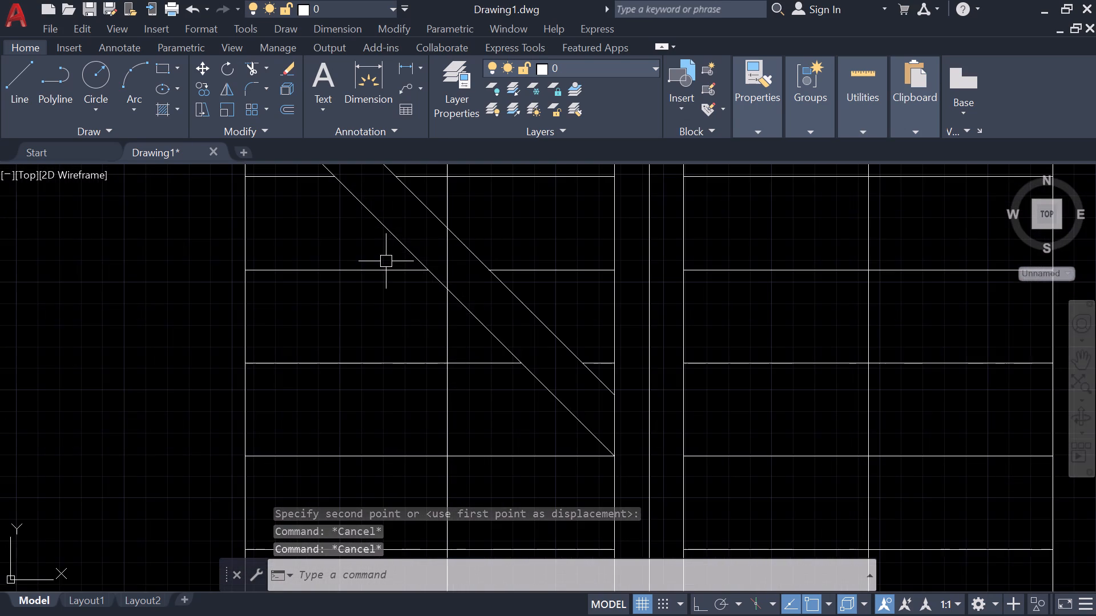
pyautogui.moveTo(418, 253); pyautogui.dragTo(409, 274, button='middle')
pyautogui.scroll(-2, 409, 271)
pyautogui.moveTo(414, 396); pyautogui.dragTo(423, 299, button='middle')
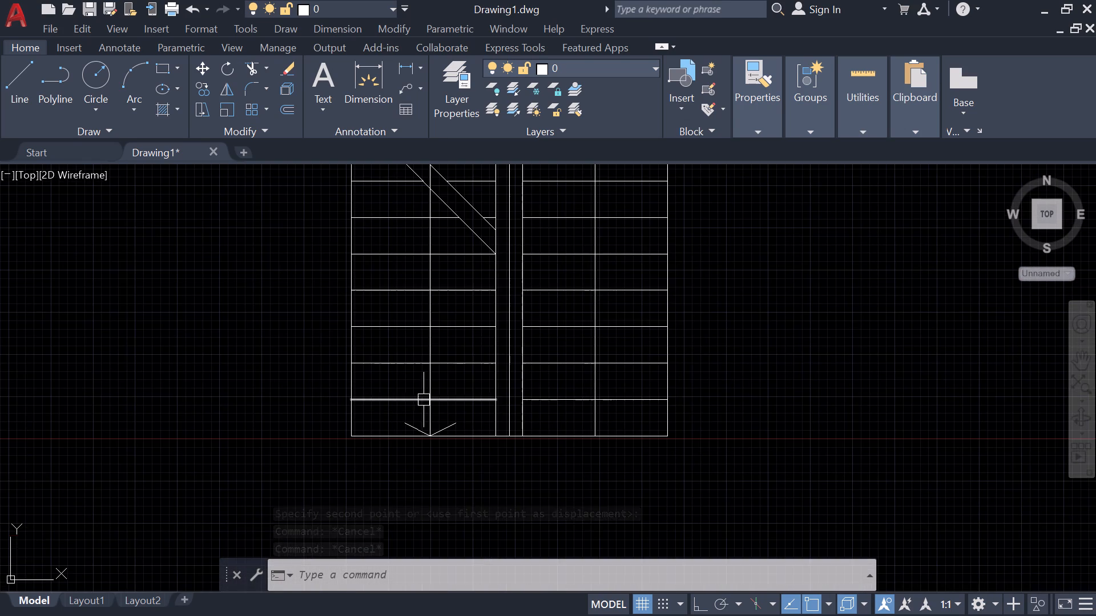
pyautogui.scroll(4, 429, 423)
pyautogui.click(524, 461)
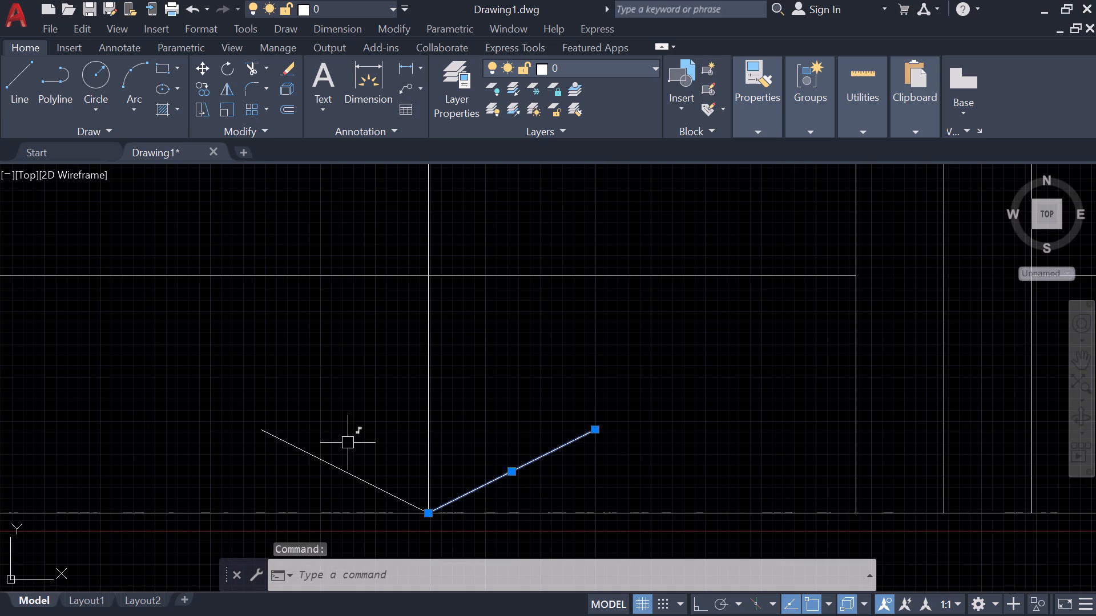
pyautogui.click(324, 460)
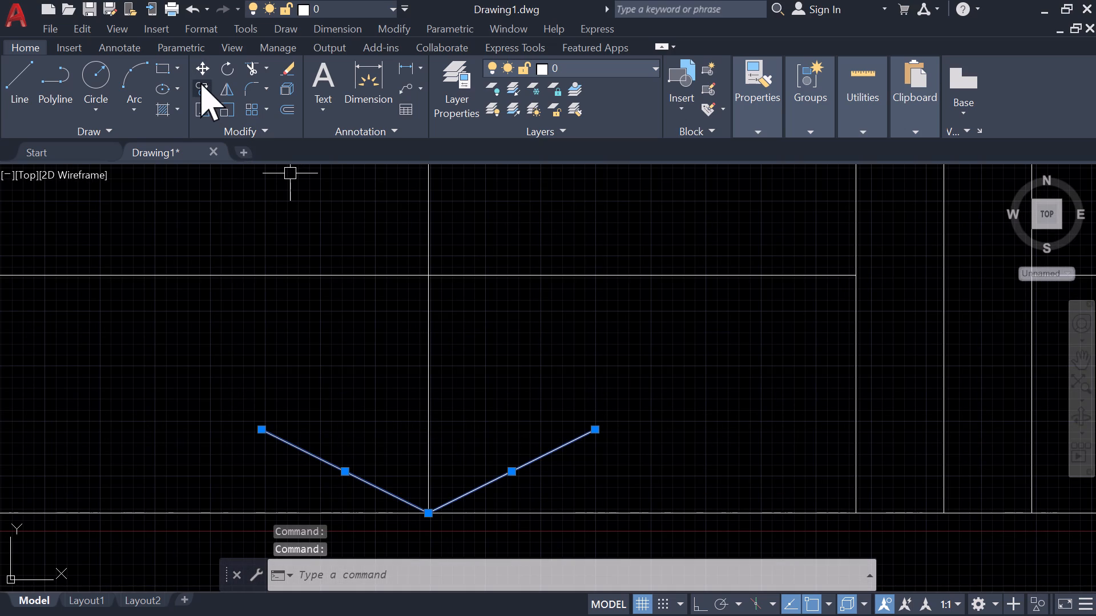
pyautogui.click(200, 82)
pyautogui.click(427, 513)
pyautogui.scroll(-4, 426, 345)
pyautogui.moveTo(427, 335); pyautogui.dragTo(427, 516, button='middle')
pyautogui.moveTo(437, 301); pyautogui.dragTo(428, 525, button='middle')
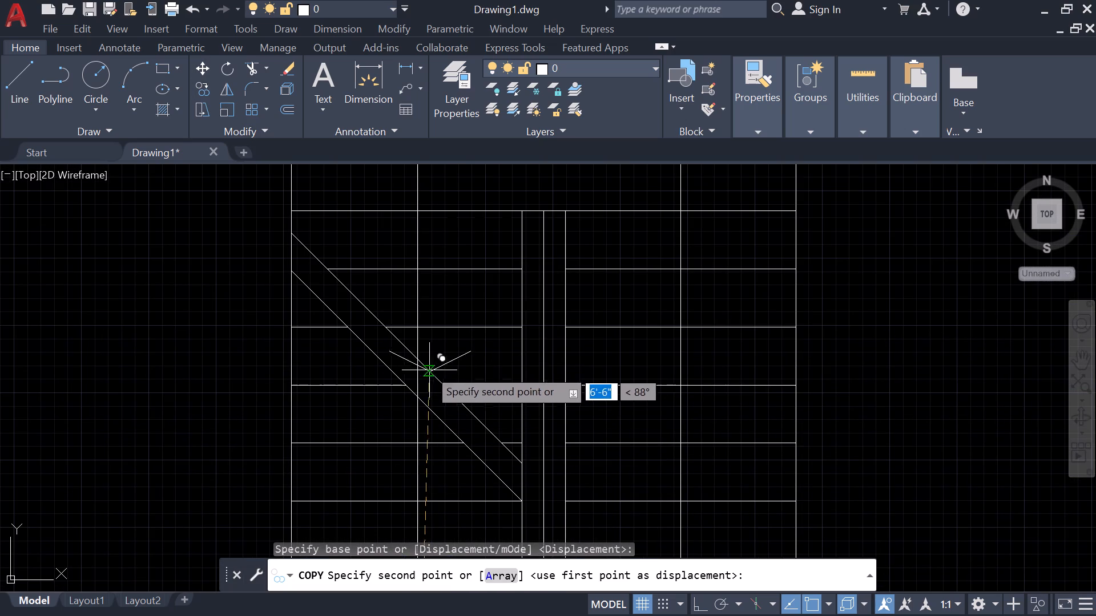
pyautogui.scroll(3, 412, 316)
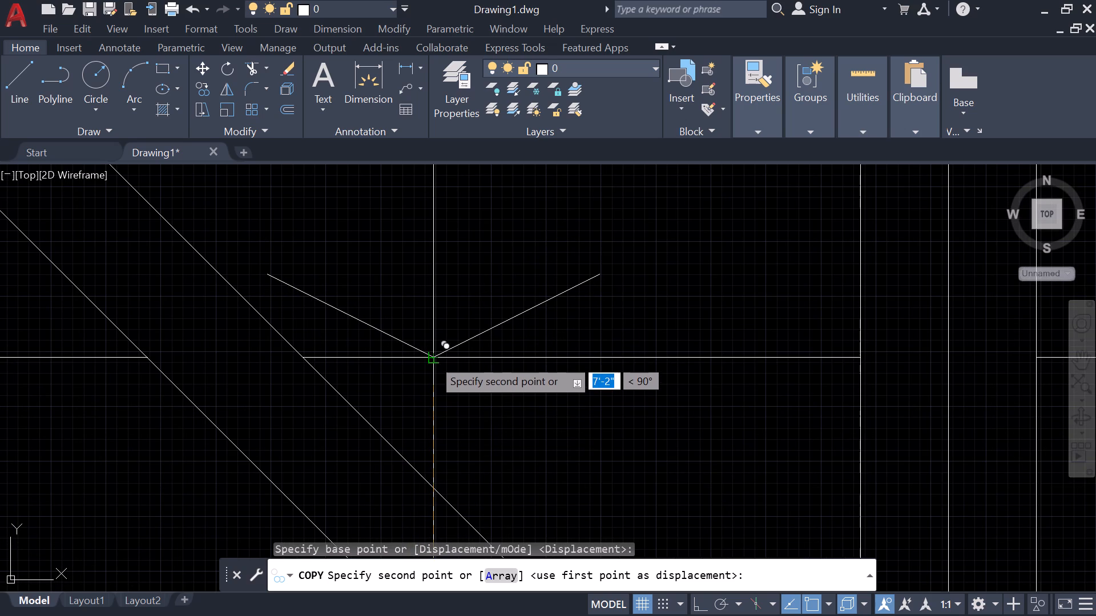
pyautogui.click(436, 358)
pyautogui.press('Escape')
pyautogui.press('Escape')
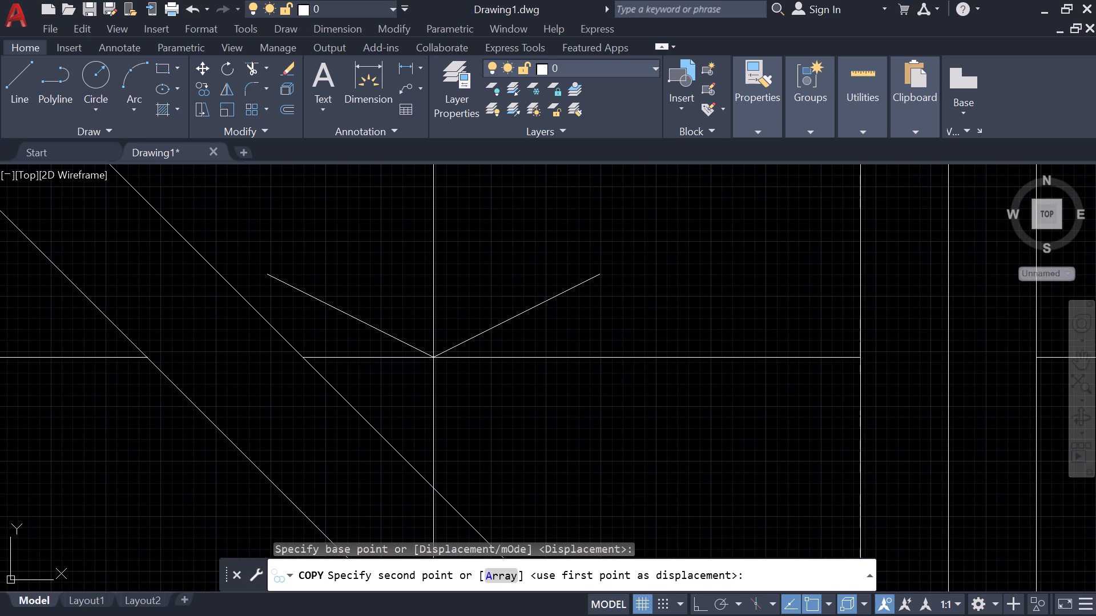
# Trim the left direction line between the upper arrowhead's tip and the lower diagonal break line.
pyautogui.write('tr')
pyautogui.press('space')
pyautogui.press('Escape')
pyautogui.press('Escape')
pyautogui.press('Escape')
pyautogui.press('Escape')
pyautogui.press('Escape')
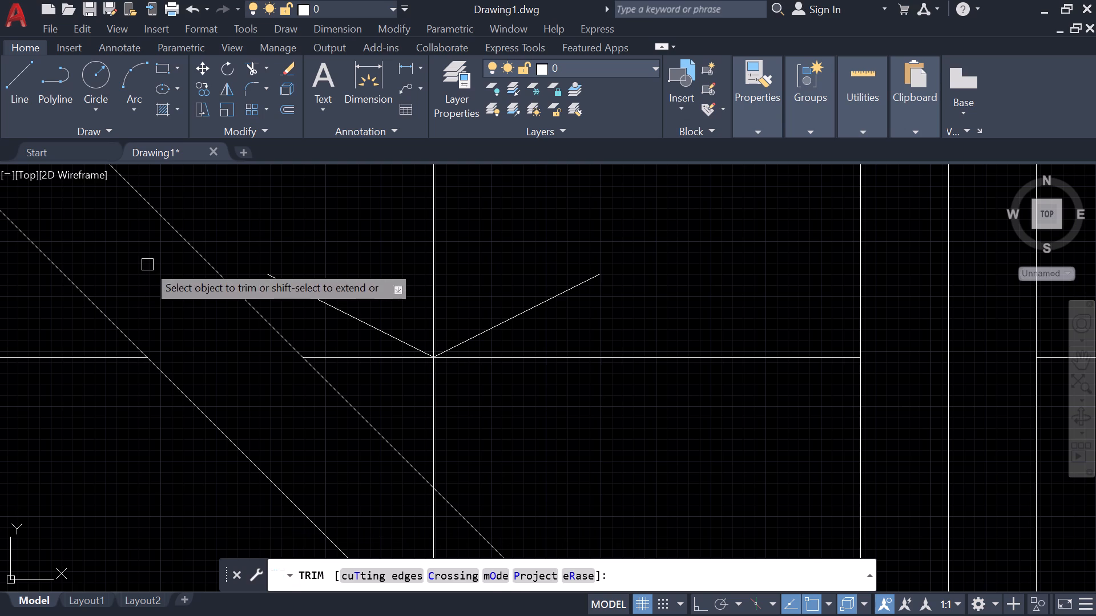
pyautogui.click(434, 423)
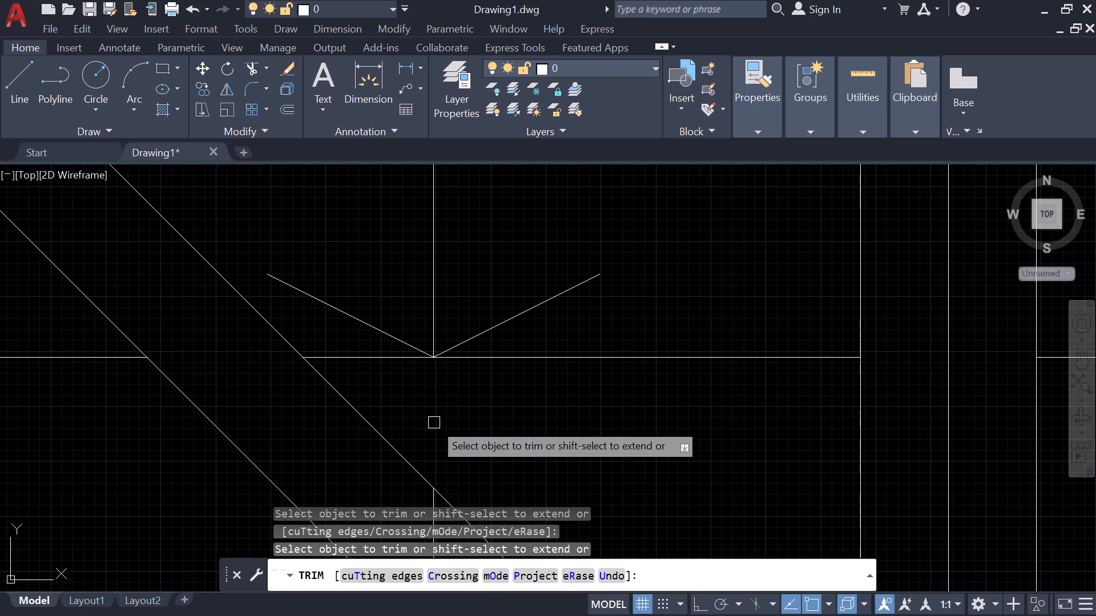
pyautogui.moveTo(434, 423); pyautogui.dragTo(527, 192, button='middle')
pyautogui.click(523, 338)
pyautogui.scroll(-1, 523, 338)
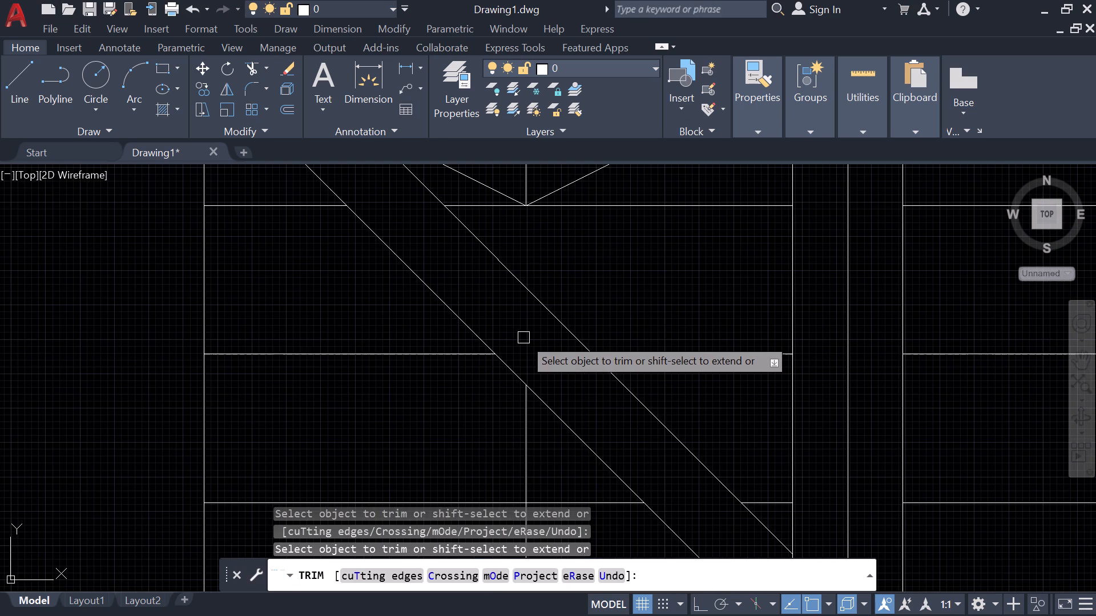
pyautogui.moveTo(523, 338); pyautogui.dragTo(563, 190, button='middle')
pyautogui.scroll(-2, 563, 190)
pyautogui.scroll(-2, 589, 327)
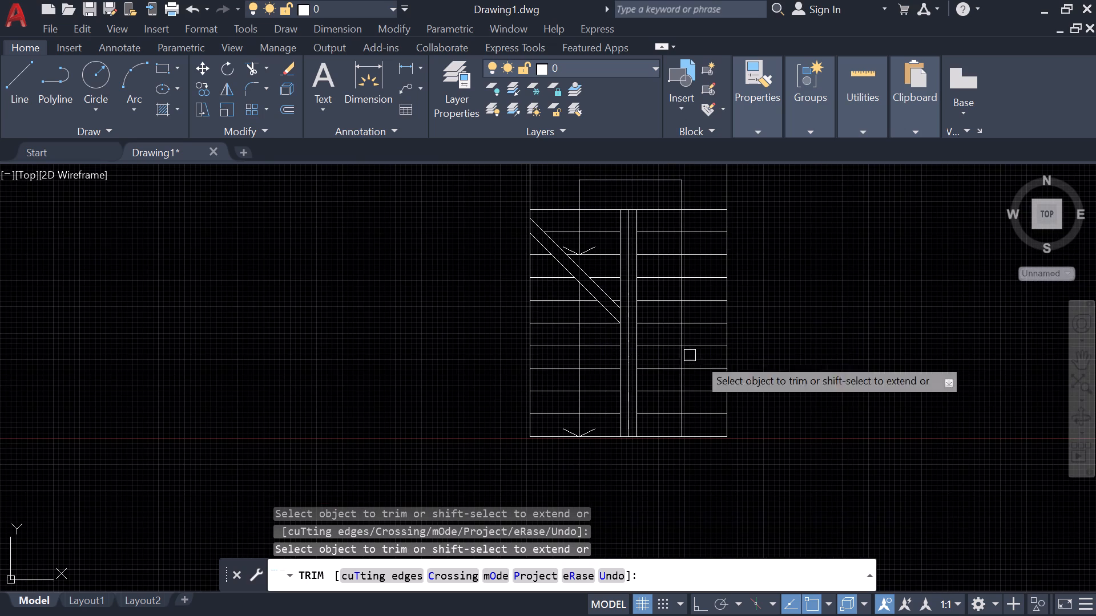
pyautogui.press('Escape')
pyautogui.press('Escape')
# Convert 15 centimeters to feet with the quick calculator.
pyautogui.scroll(-1, 787, 383)
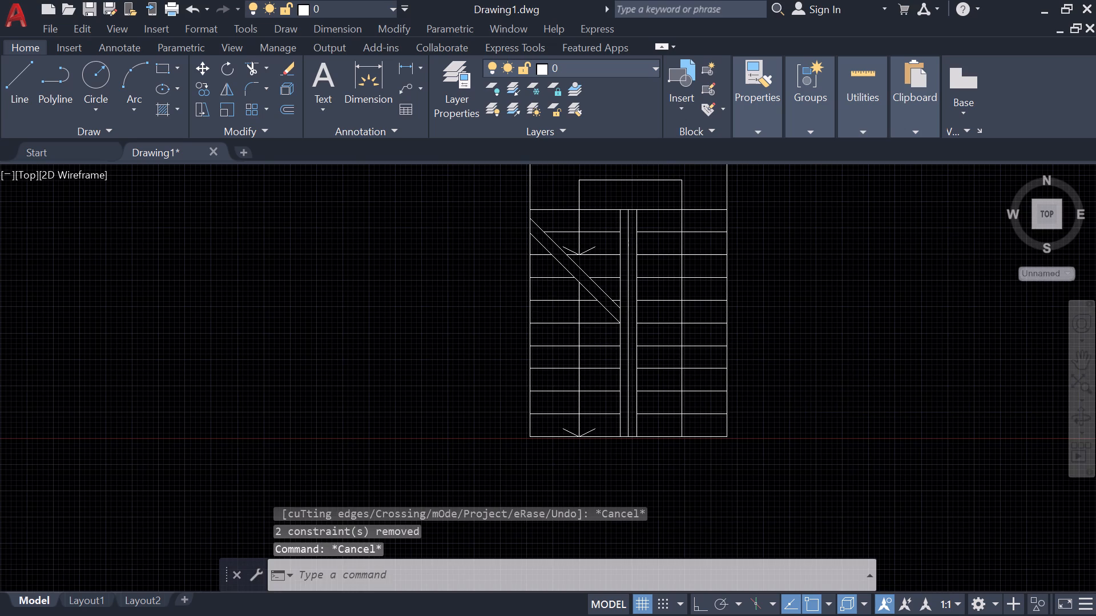
pyautogui.moveTo(787, 383); pyautogui.dragTo(497, 345, button='middle')
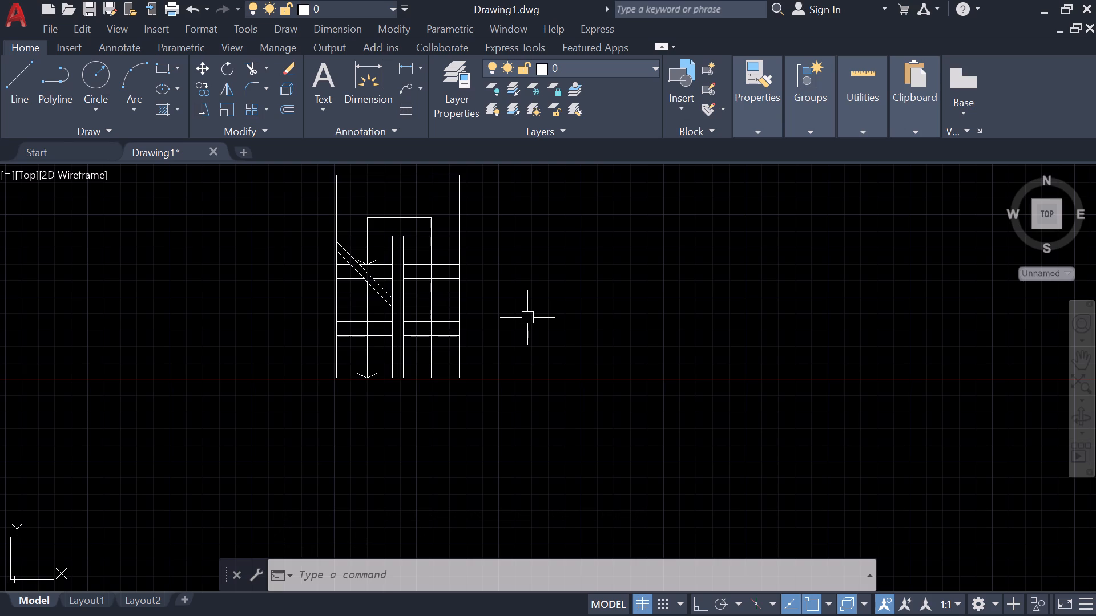
pyautogui.hotkey('ctrl', '8')
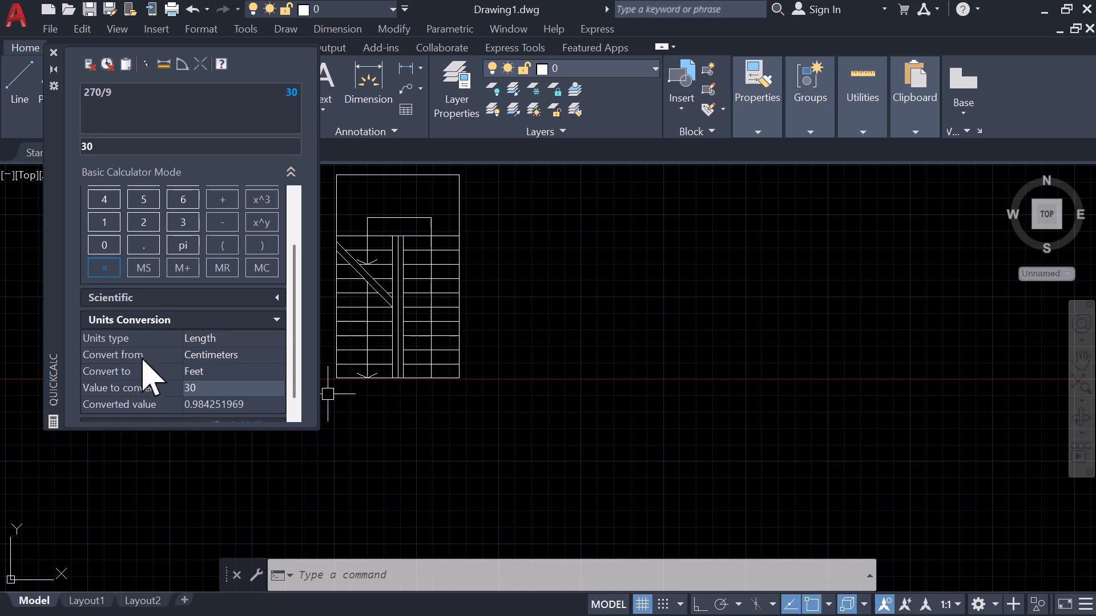
pyautogui.scroll(-1, 216, 388)
pyautogui.doubleClick(215, 388)
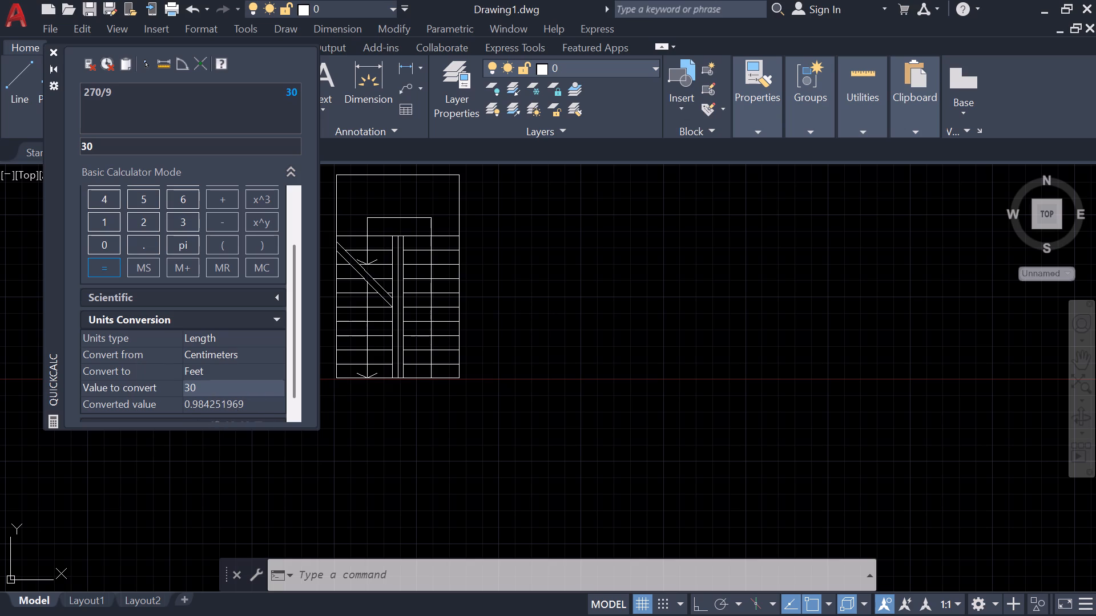
pyautogui.moveTo(199, 388); pyautogui.dragTo(157, 382)
pyautogui.write('15')
pyautogui.press('BackSpace')
pyautogui.press('BackSpace')
pyautogui.press('BackSpace')
pyautogui.press('BackSpace')
pyautogui.write('15')
pyautogui.press('Return')
pyautogui.click(52, 46)
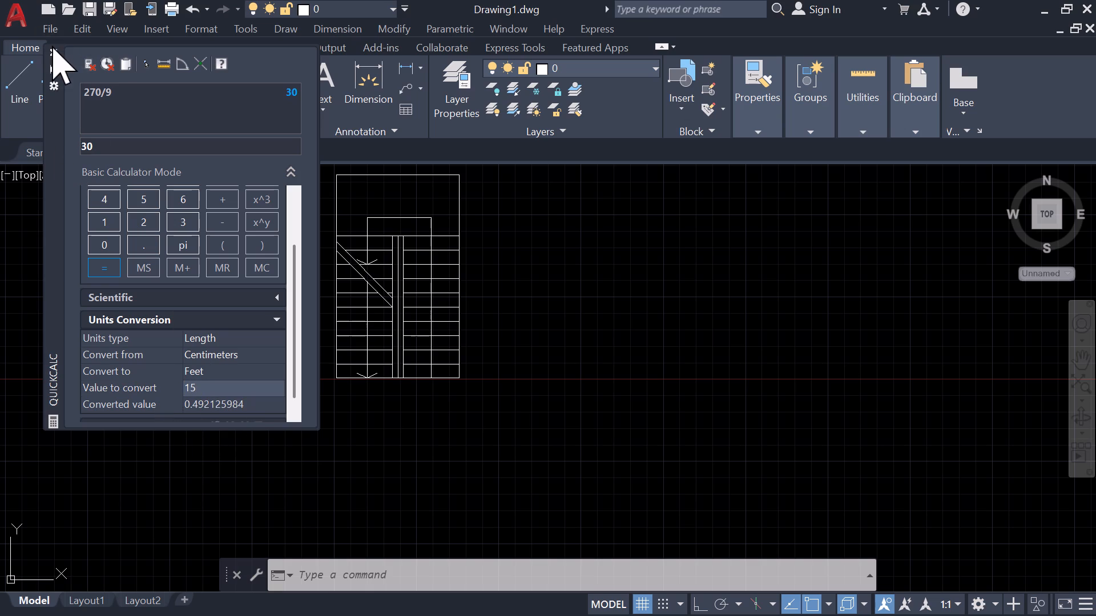
# Draw a 0.49' vertical riser line to the right of the staircase plan, level with its base, and turn ortho on.
pyautogui.write('l')
pyautogui.press('space')
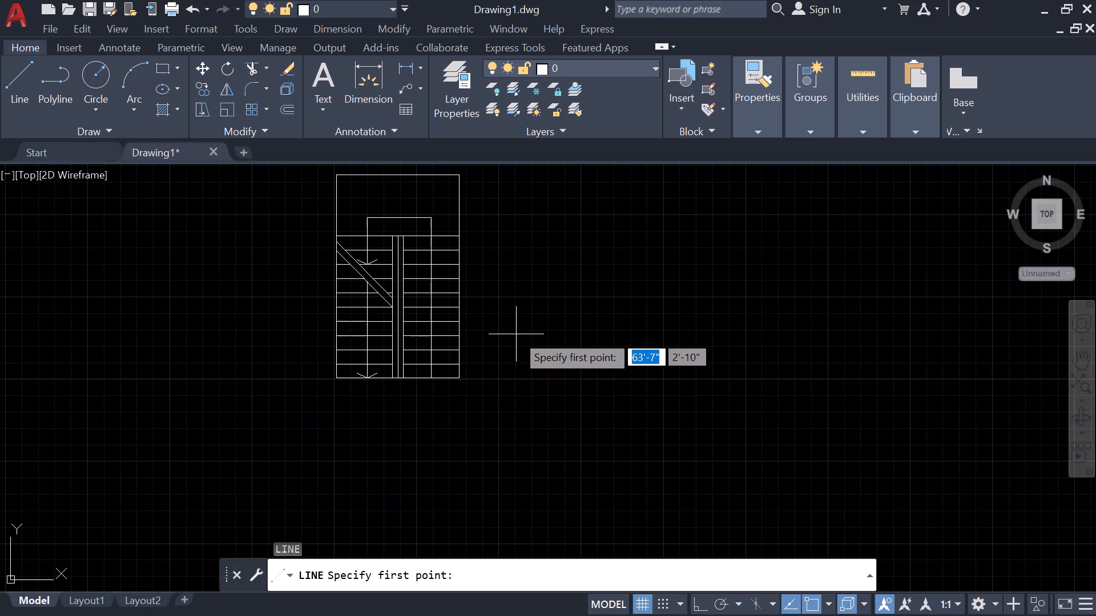
pyautogui.click(607, 377)
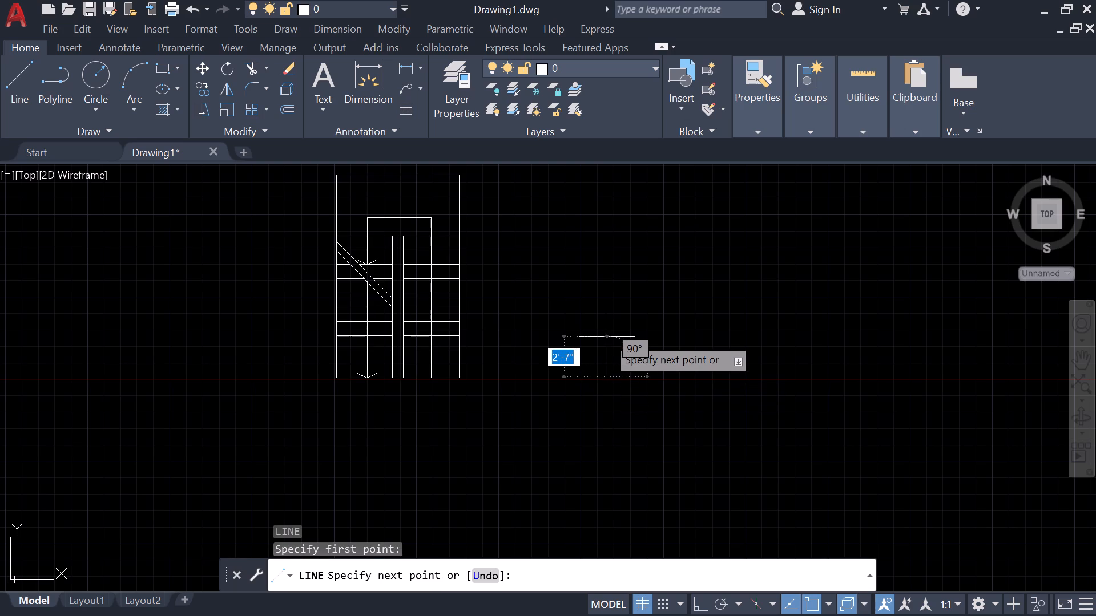
pyautogui.write("0.49'")
pyautogui.press('Return')
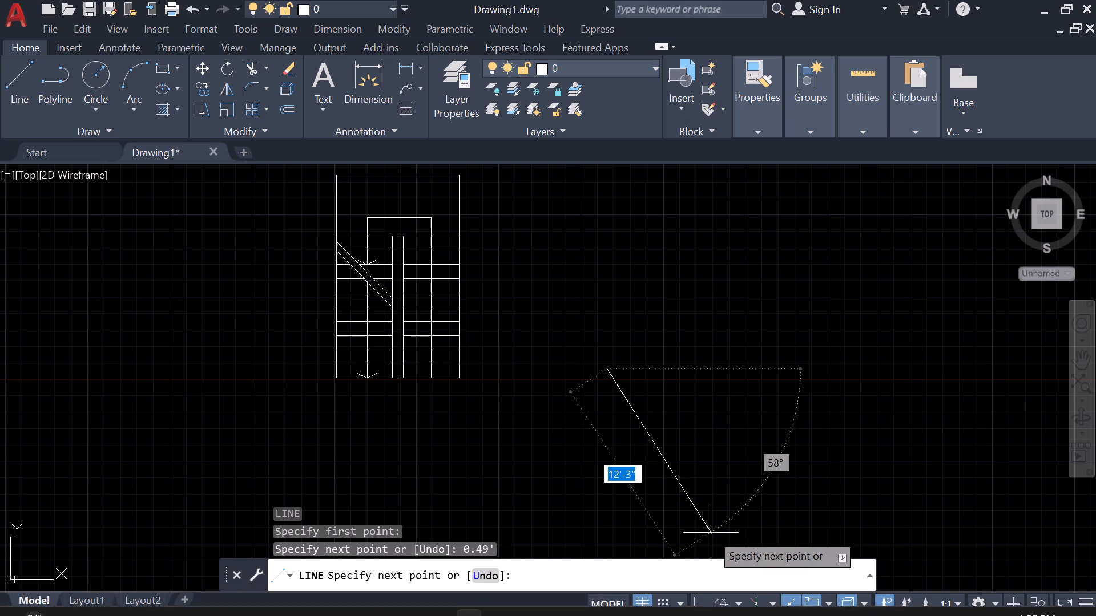
pyautogui.click(695, 598)
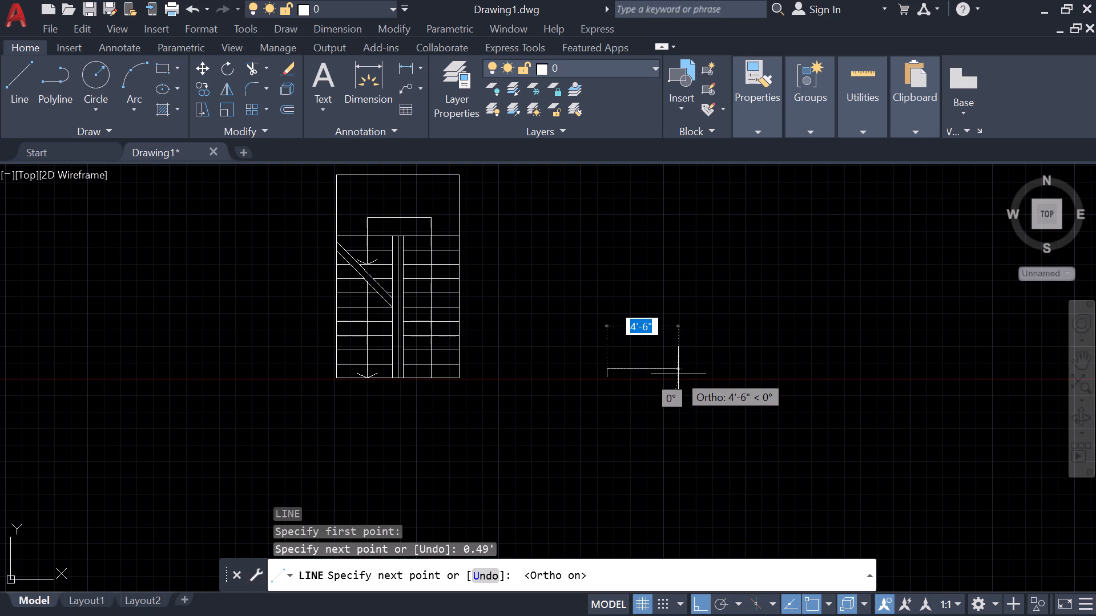
pyautogui.hotkey('ctrl', '9')
pyautogui.press('BackSpace')
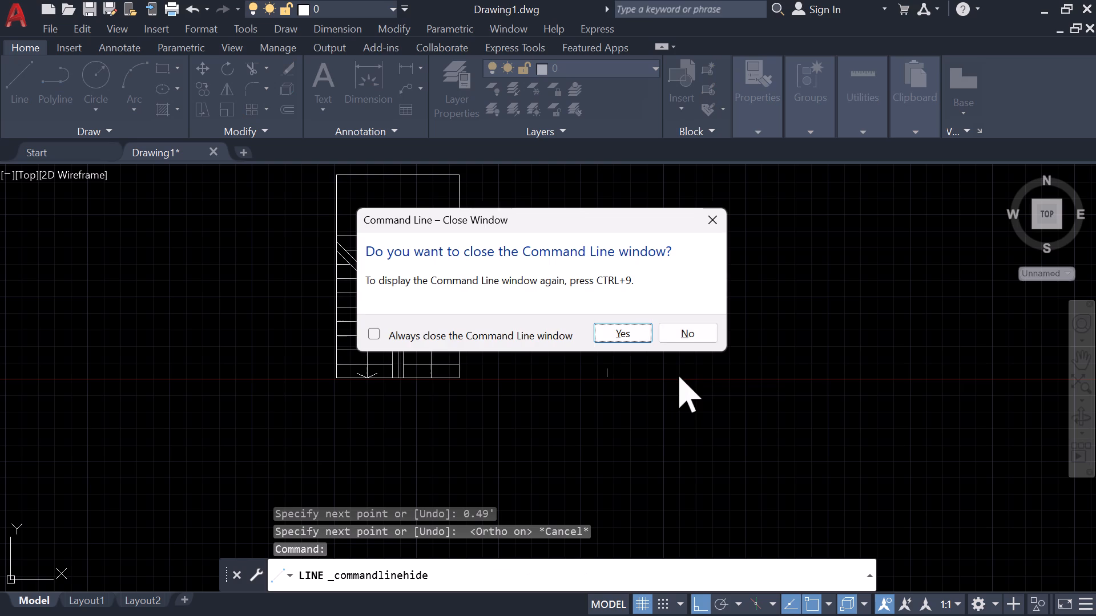
pyautogui.press('Escape')
pyautogui.press('Escape')
pyautogui.press('Escape')
# Convert 27 centimeters to feet with the quick calculator.
pyautogui.hotkey('ctrl', '8')
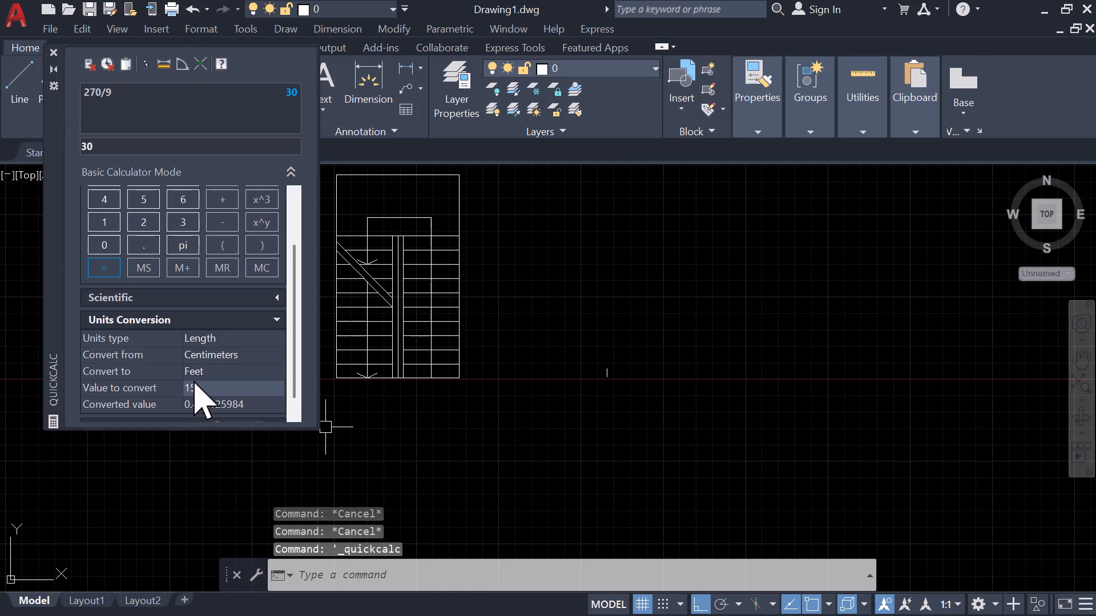
pyautogui.click(197, 389)
pyautogui.click(197, 389)
pyautogui.click(197, 389)
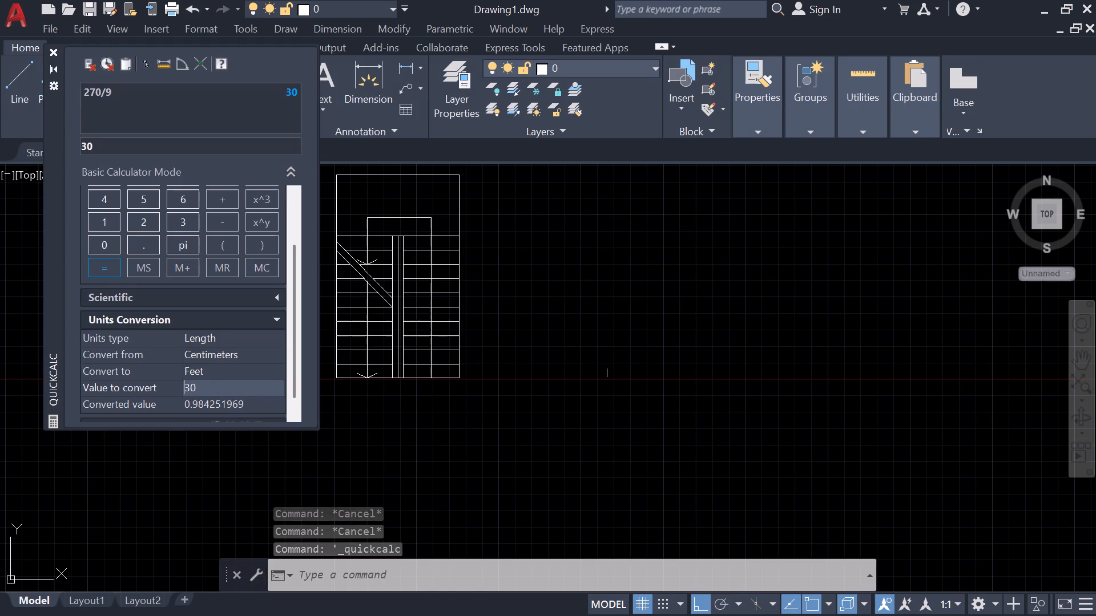
pyautogui.click(197, 389)
pyautogui.press('BackSpace')
pyautogui.press('BackSpace')
pyautogui.press('BackSpace')
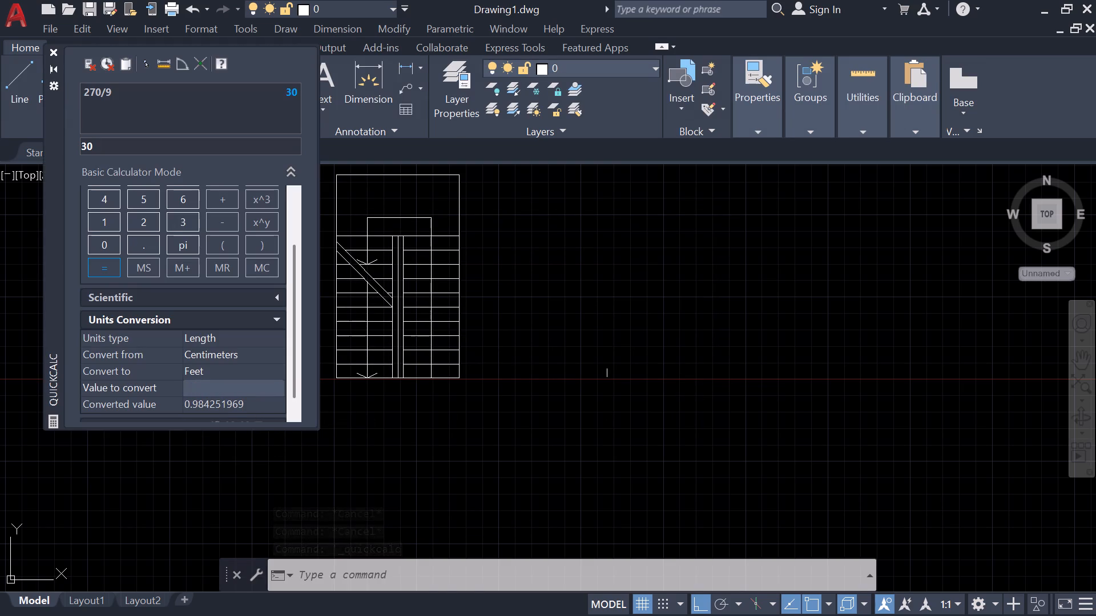
pyautogui.write('27')
pyautogui.press('Return')
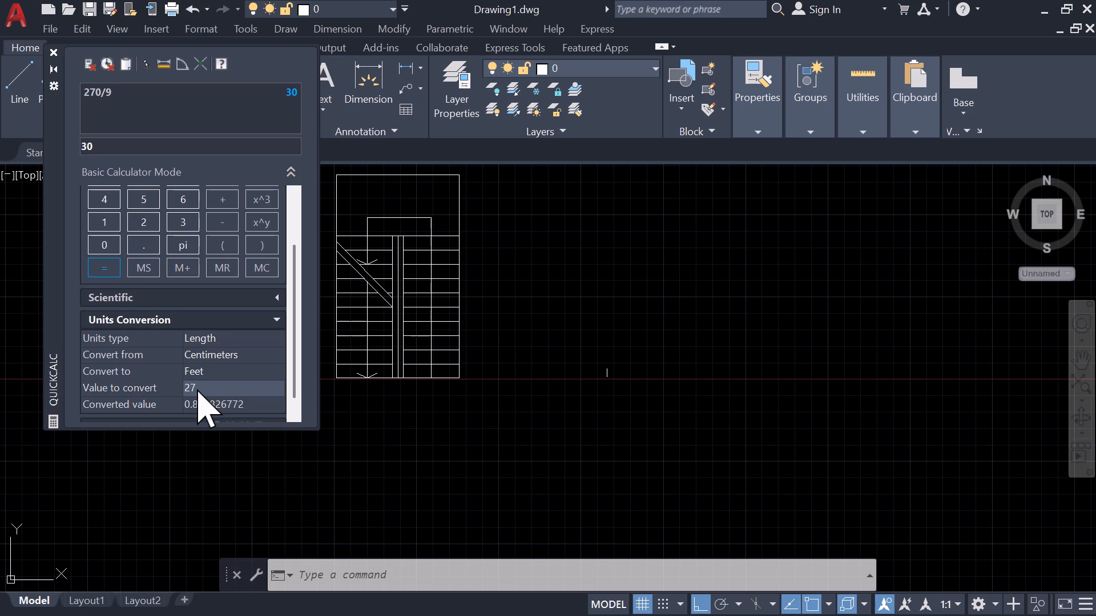
pyautogui.click(55, 53)
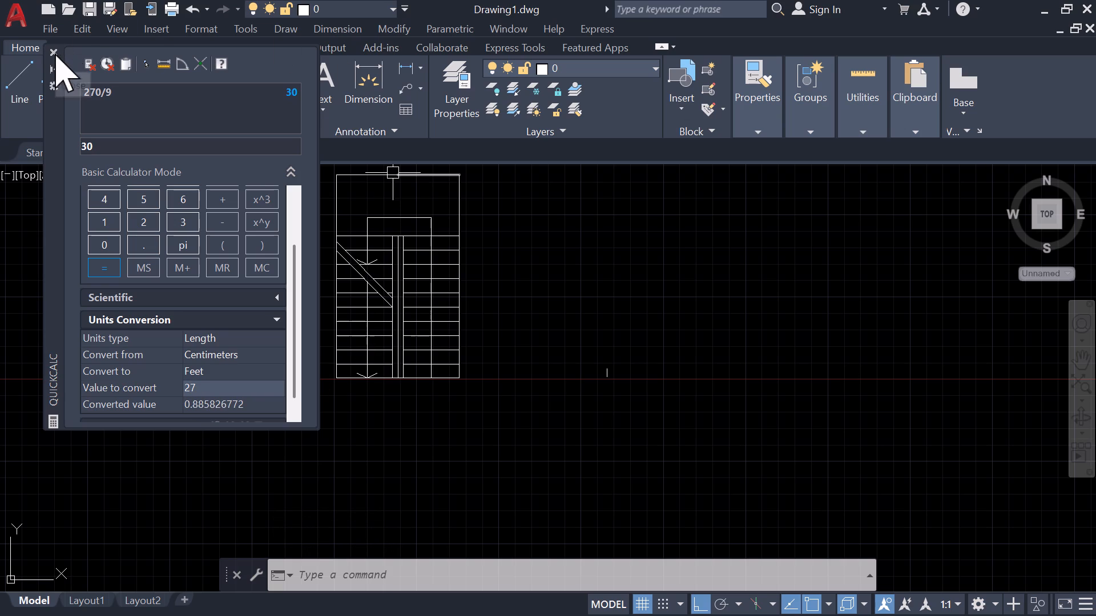
# Draw a 0.88' horizontal tread line to the right from the top end of the riser.
pyautogui.write('l')
pyautogui.press('space')
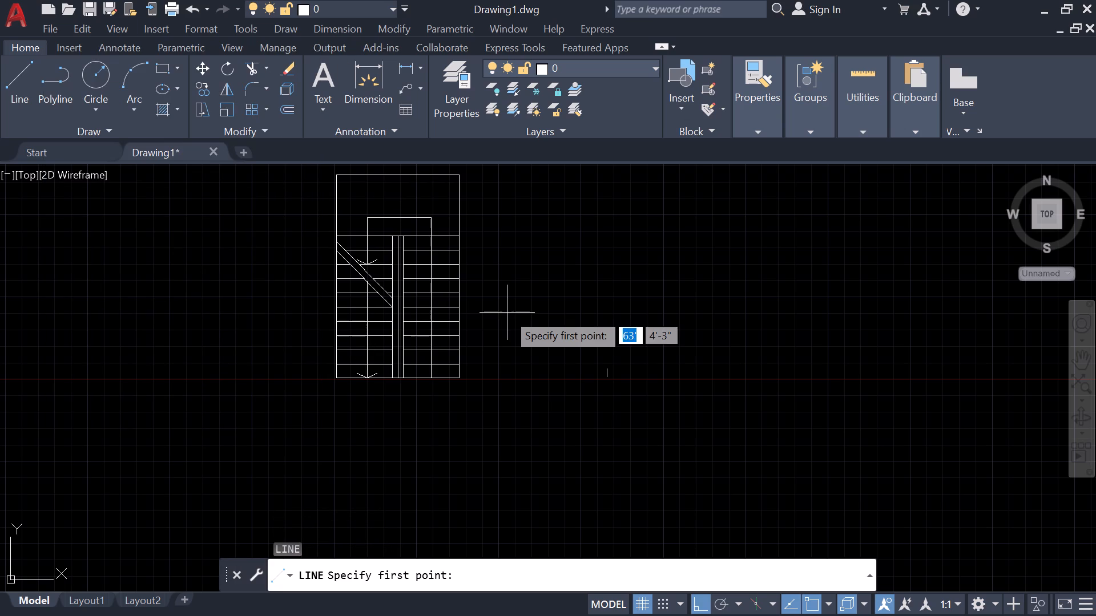
pyautogui.scroll(5, 601, 355)
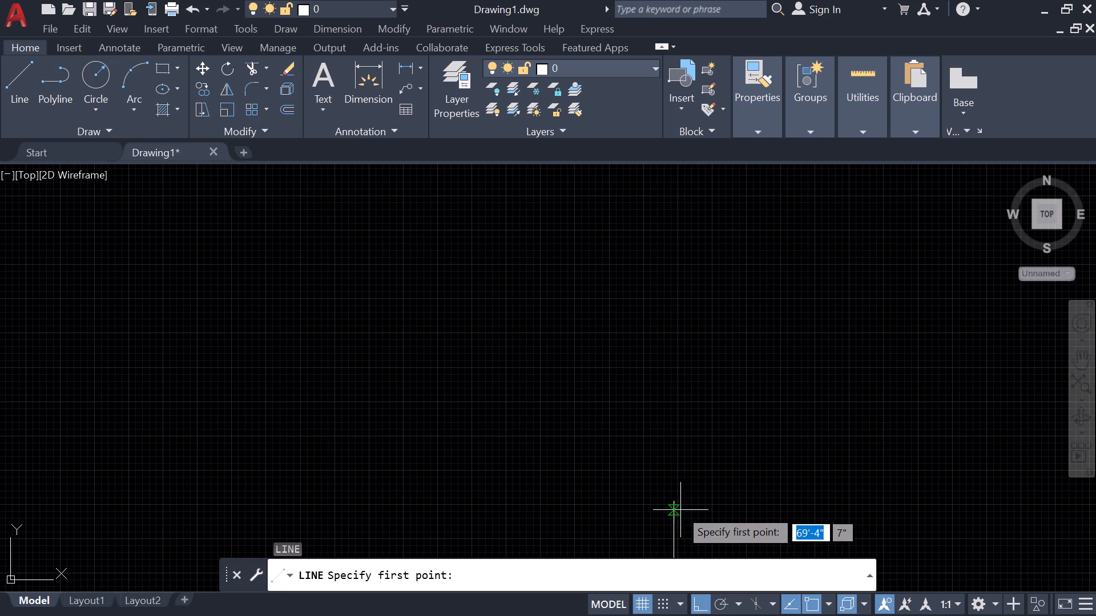
pyautogui.click(675, 504)
pyautogui.write('0.88')
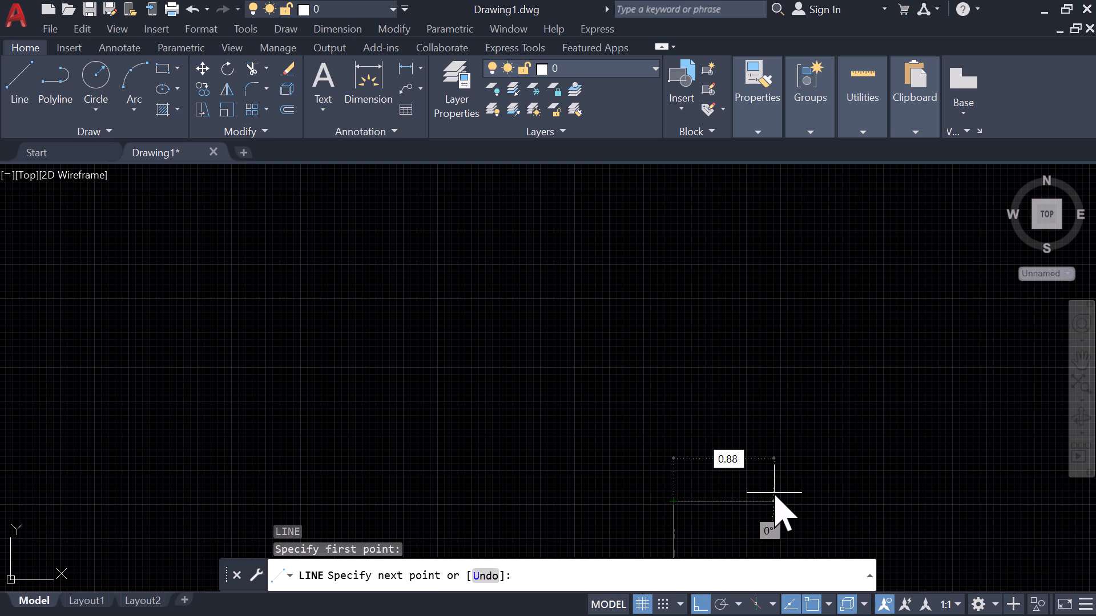
pyautogui.press("'")
pyautogui.press('Return')
pyautogui.press('Escape')
pyautogui.press('Escape')
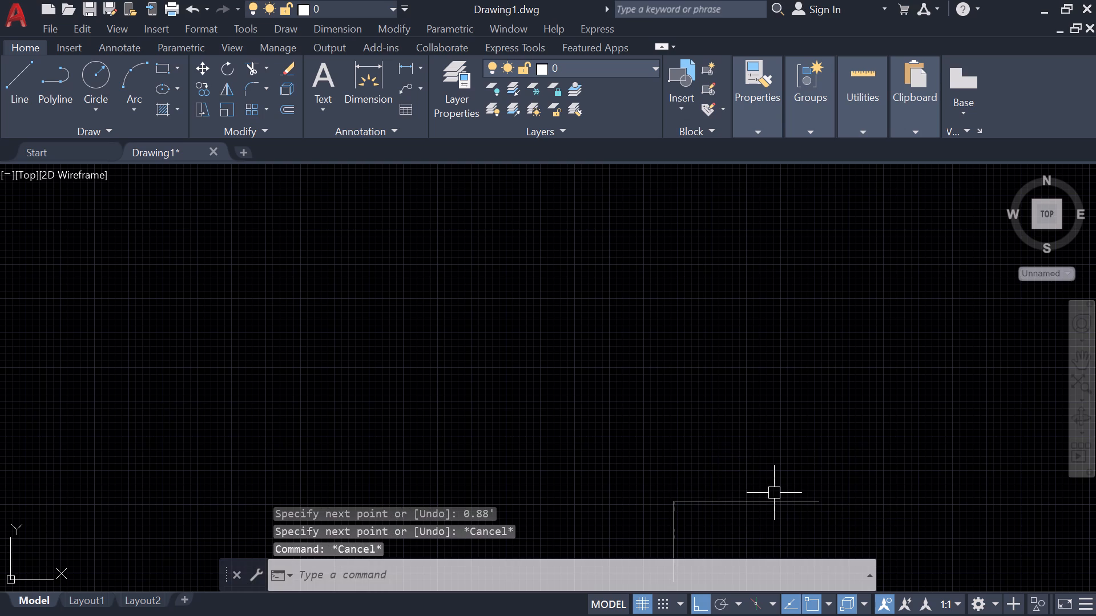
# Copy the riser and tread as an array of 9 items, from the riser's bottom end to the tread's far end.
pyautogui.scroll(-1, 790, 501)
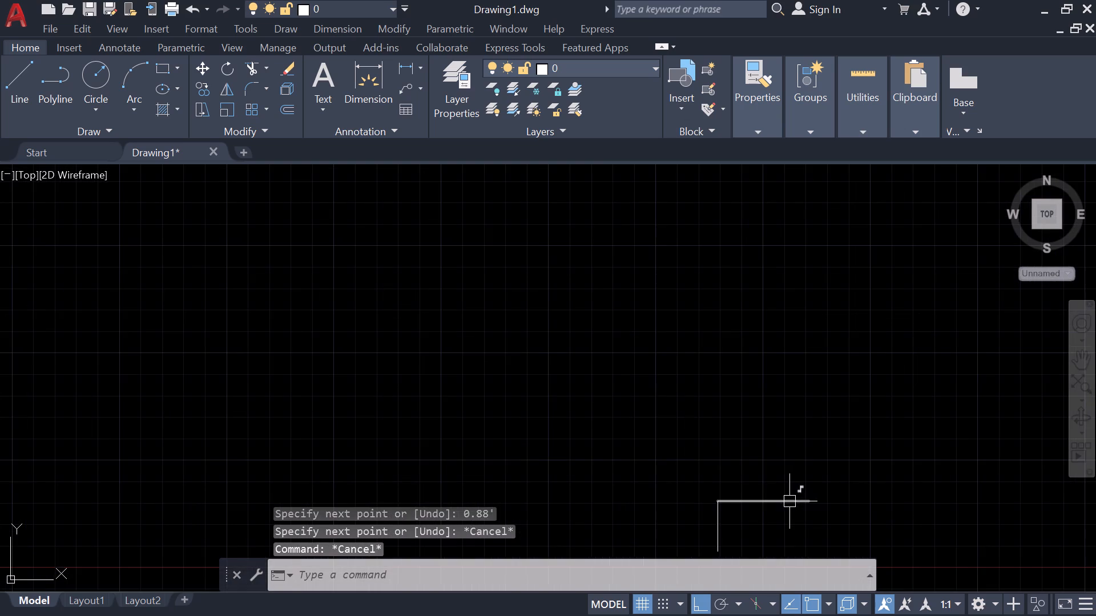
pyautogui.moveTo(787, 503); pyautogui.dragTo(722, 363, button='middle')
pyautogui.click(717, 408)
pyautogui.click(531, 306)
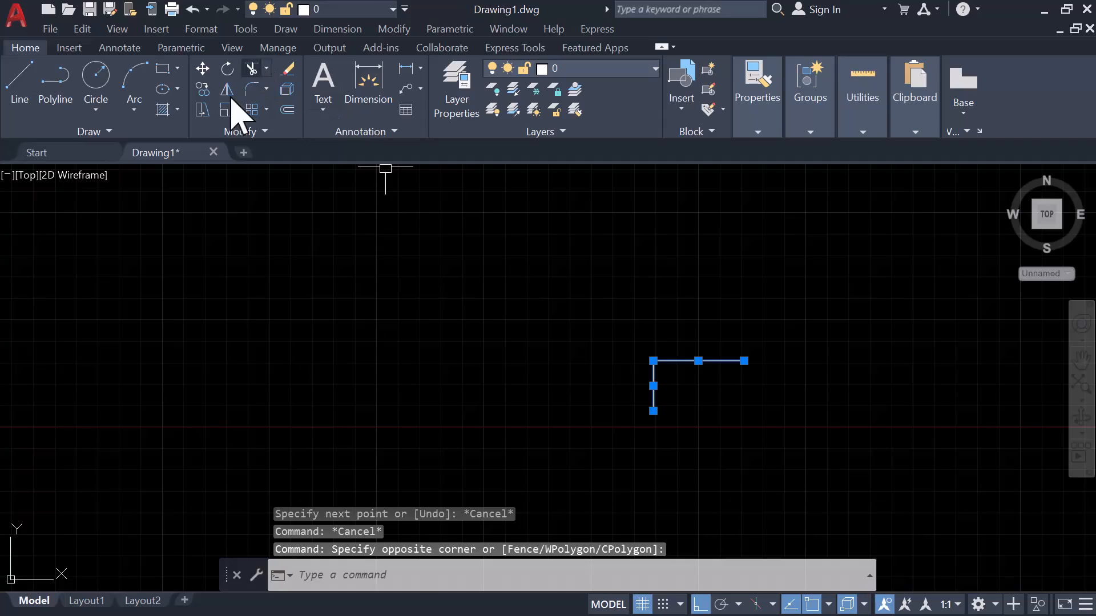
pyautogui.click(207, 86)
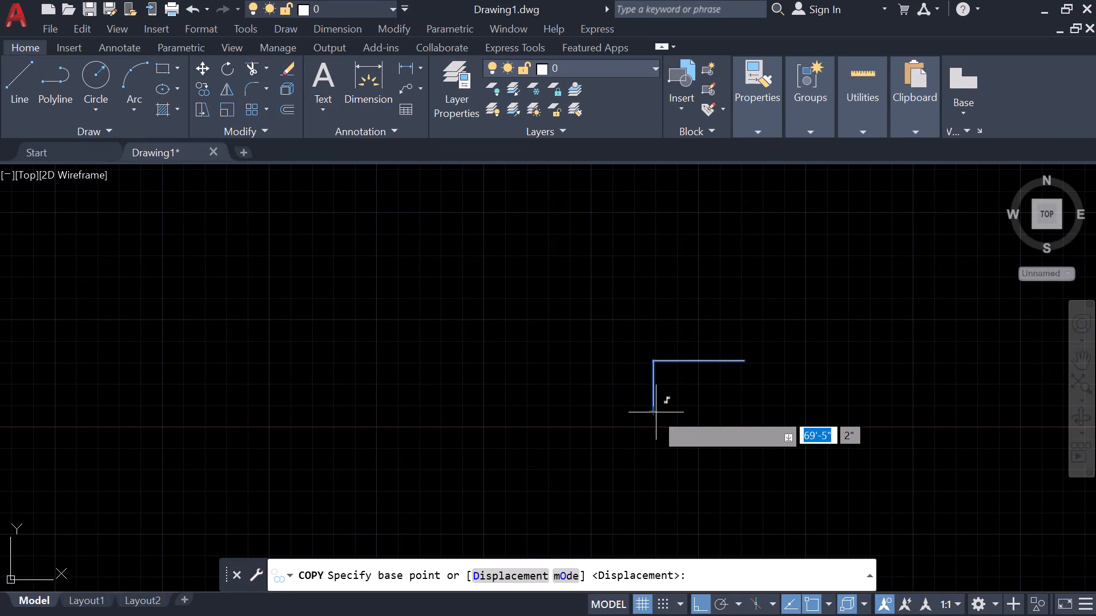
pyautogui.click(655, 412)
pyautogui.write('a 9m')
pyautogui.press('space')
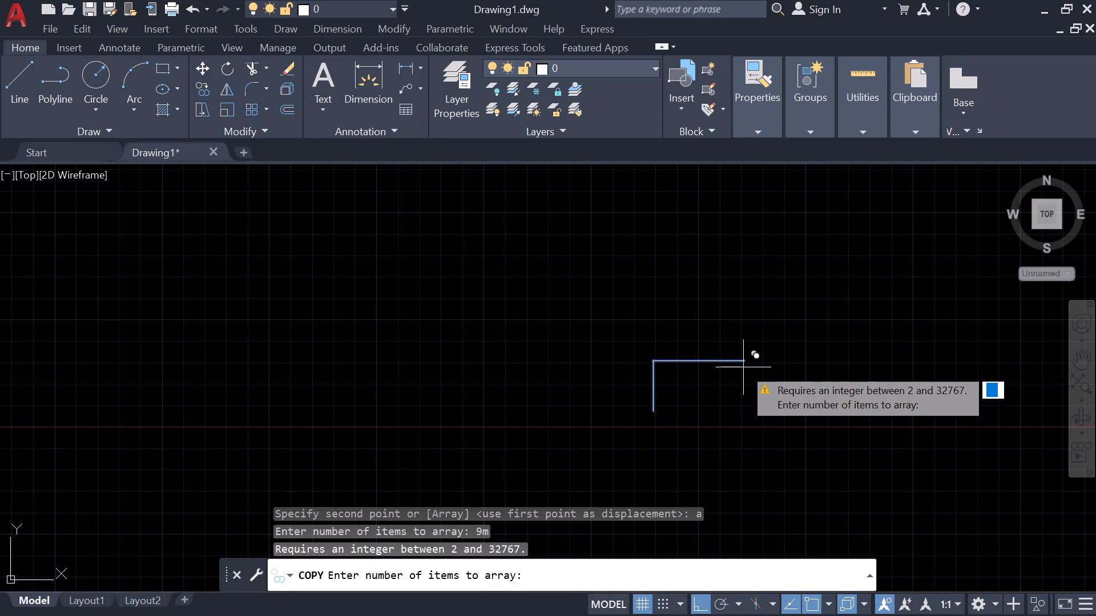
pyautogui.write('9')
pyautogui.press('space')
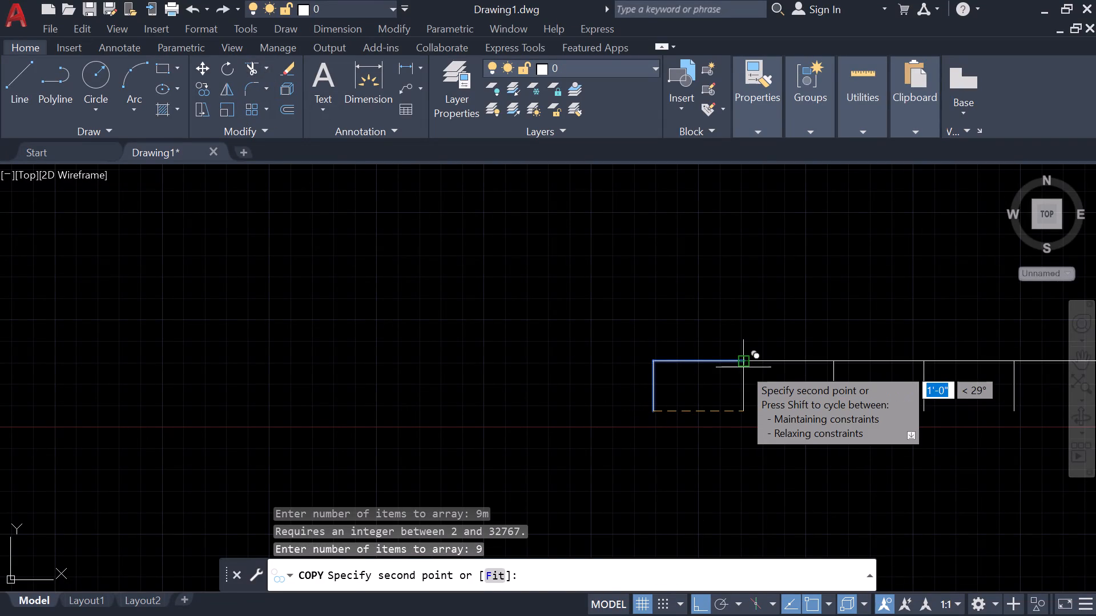
pyautogui.click(741, 363)
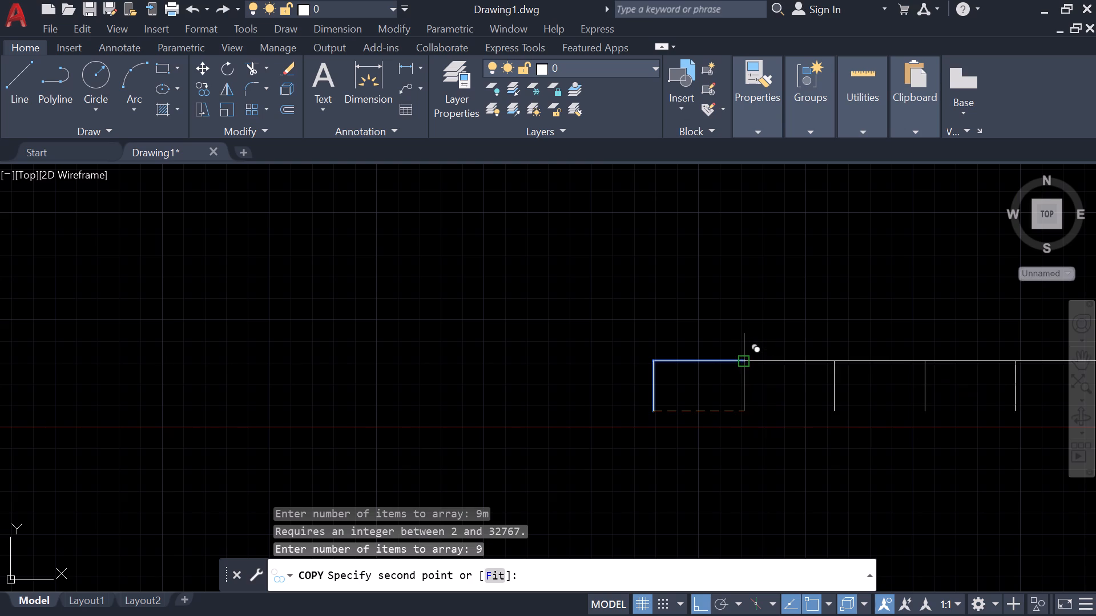
pyautogui.scroll(-3, 741, 363)
pyautogui.moveTo(813, 362); pyautogui.dragTo(670, 418, button='middle')
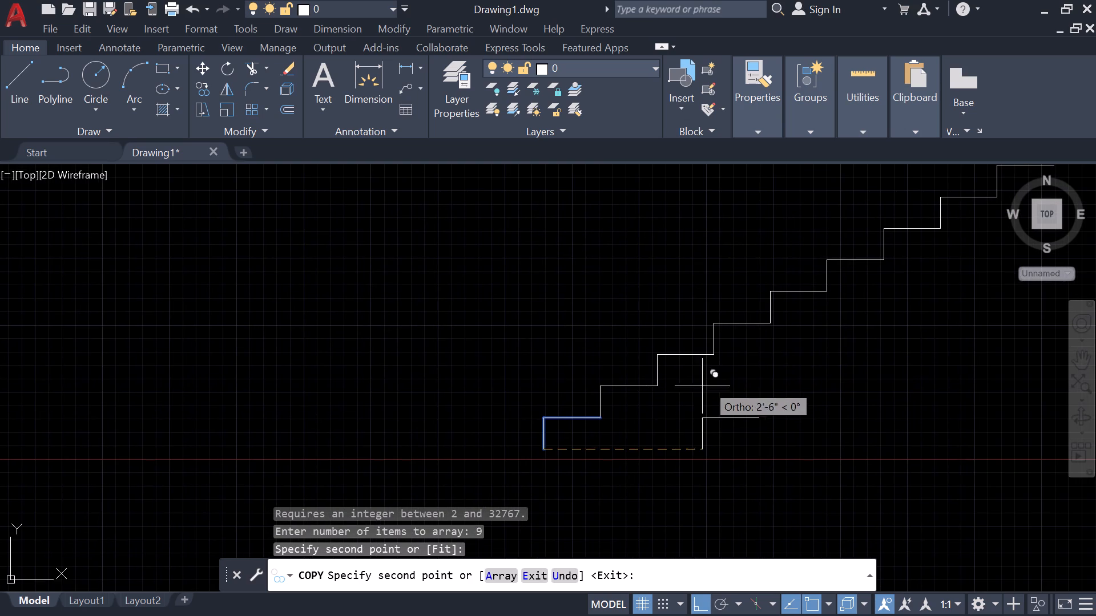
pyautogui.press('Escape')
# Mirror the whole stepped flight about a vertical line just right of its top tread, keeping the source objects.
pyautogui.scroll(-2, 820, 343)
pyautogui.moveTo(821, 343); pyautogui.dragTo(703, 381, button='middle')
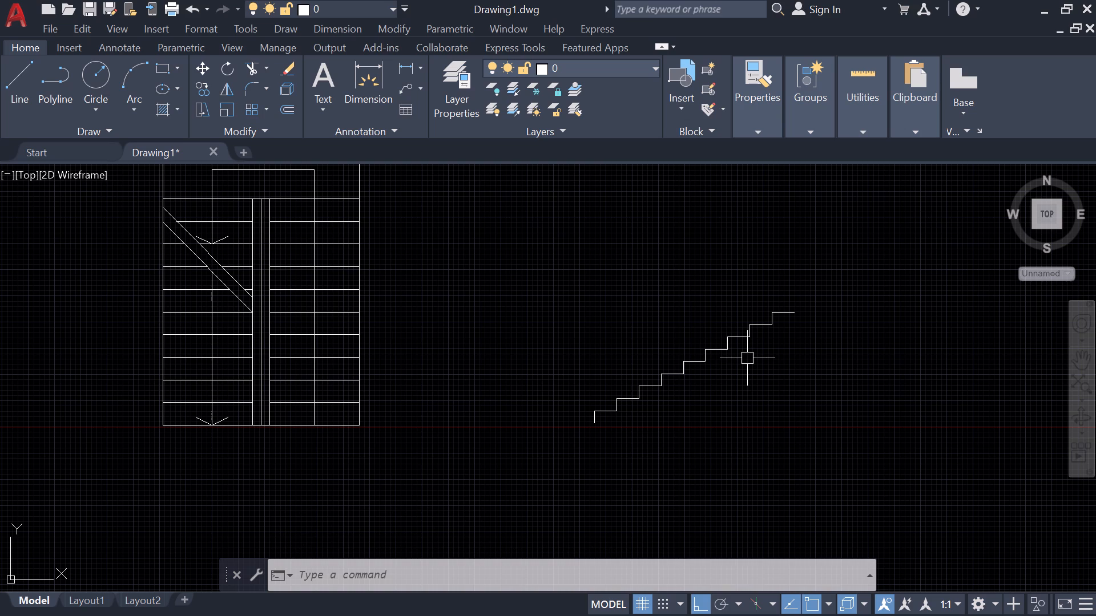
pyautogui.click(864, 424)
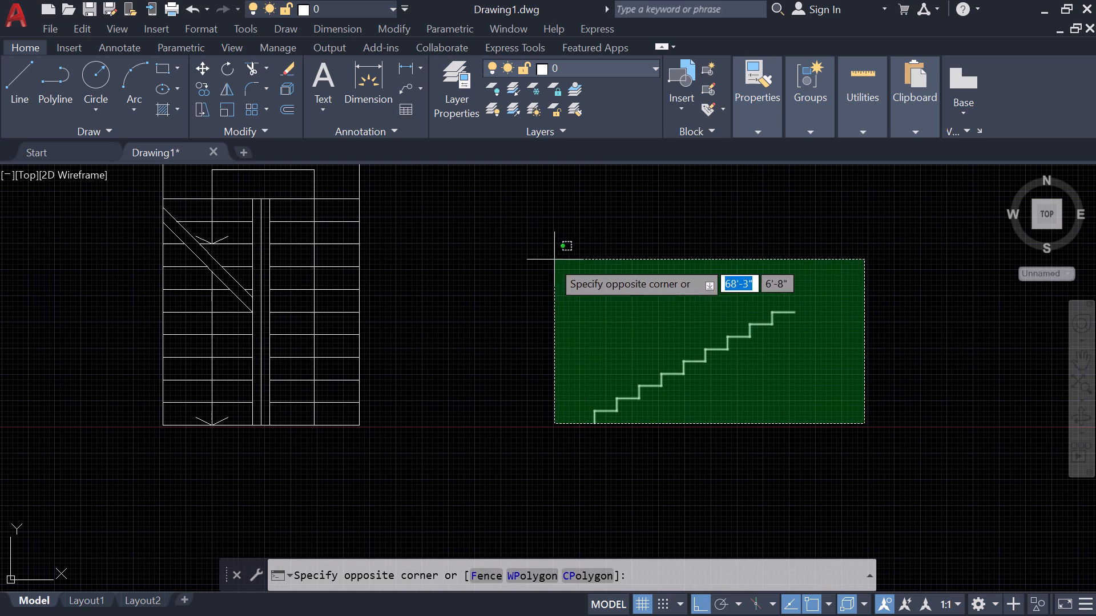
pyautogui.click(542, 265)
pyautogui.write('mi')
pyautogui.press('space')
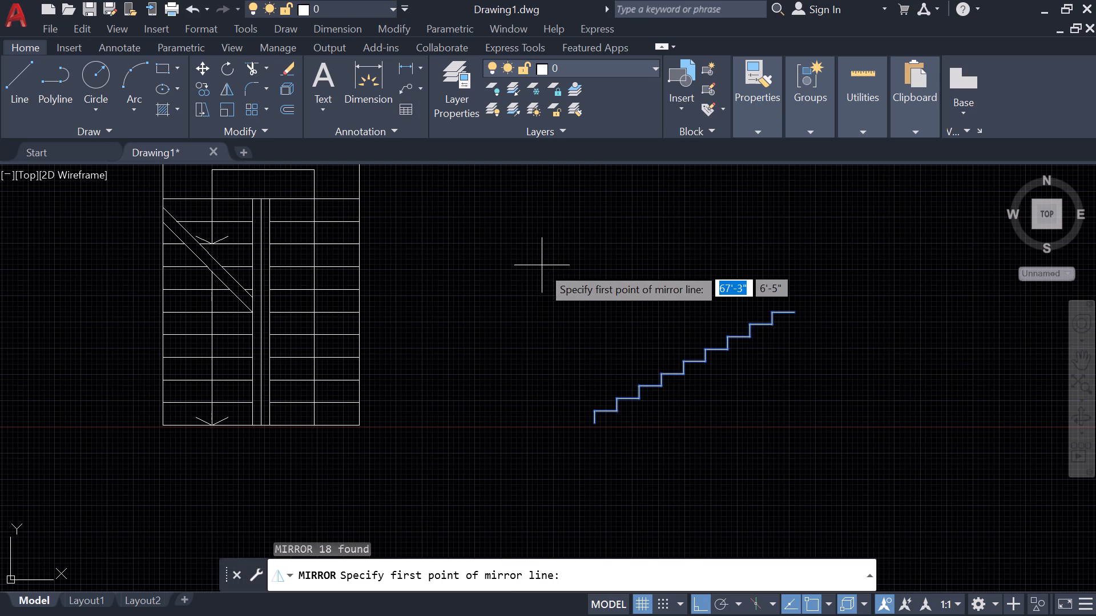
pyautogui.click(834, 286)
pyautogui.click(833, 404)
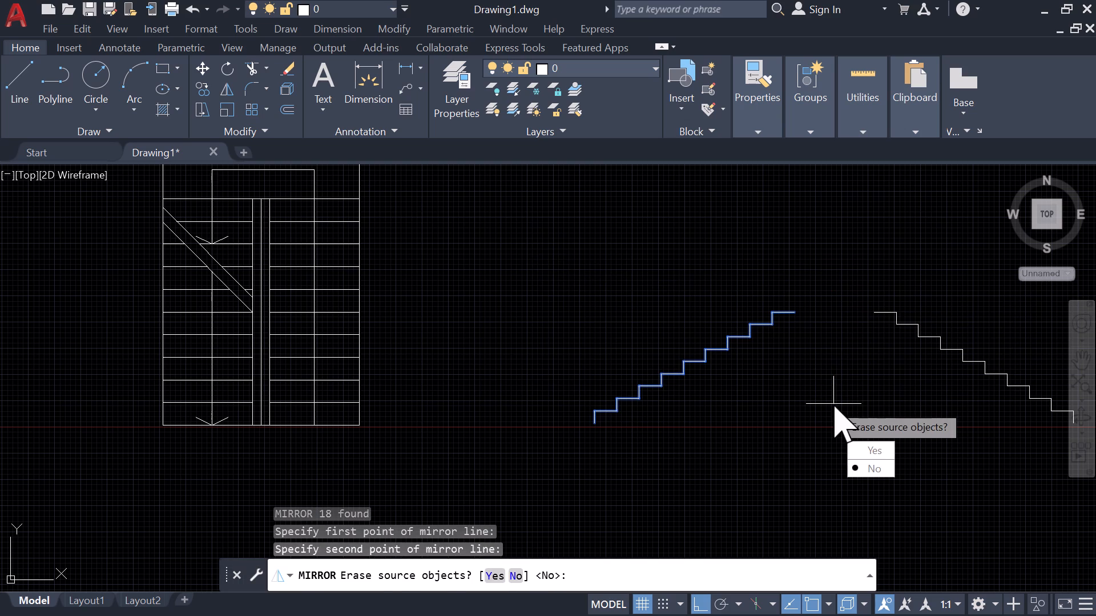
pyautogui.press('space')
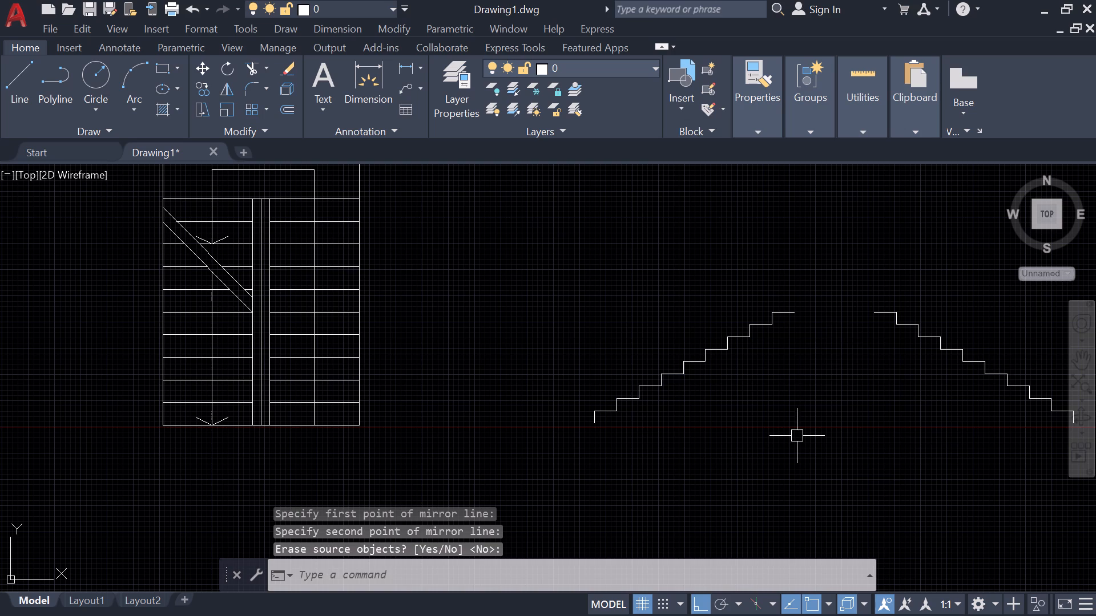
# Erase the original ascending flight, leaving the mirrored one.
pyautogui.click(807, 443)
pyautogui.click(537, 269)
pyautogui.write('e')
pyautogui.press('space')
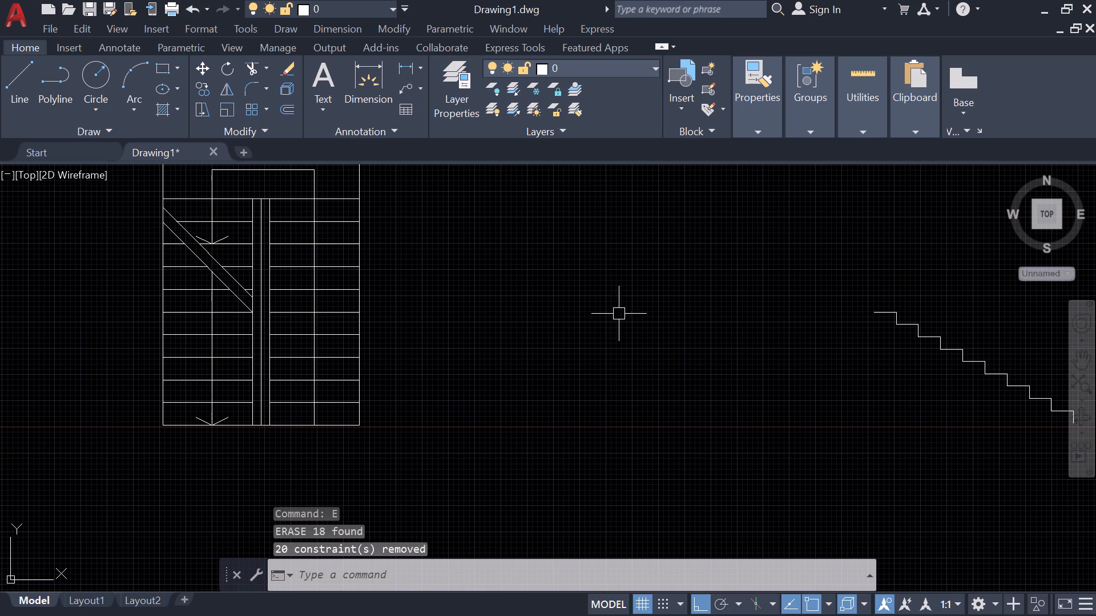
# Start a line at the free end of the mirrored flight's top tread and convert 120 centimeters to feet with the quick calculator.
pyautogui.moveTo(943, 402); pyautogui.dragTo(670, 440, button='middle')
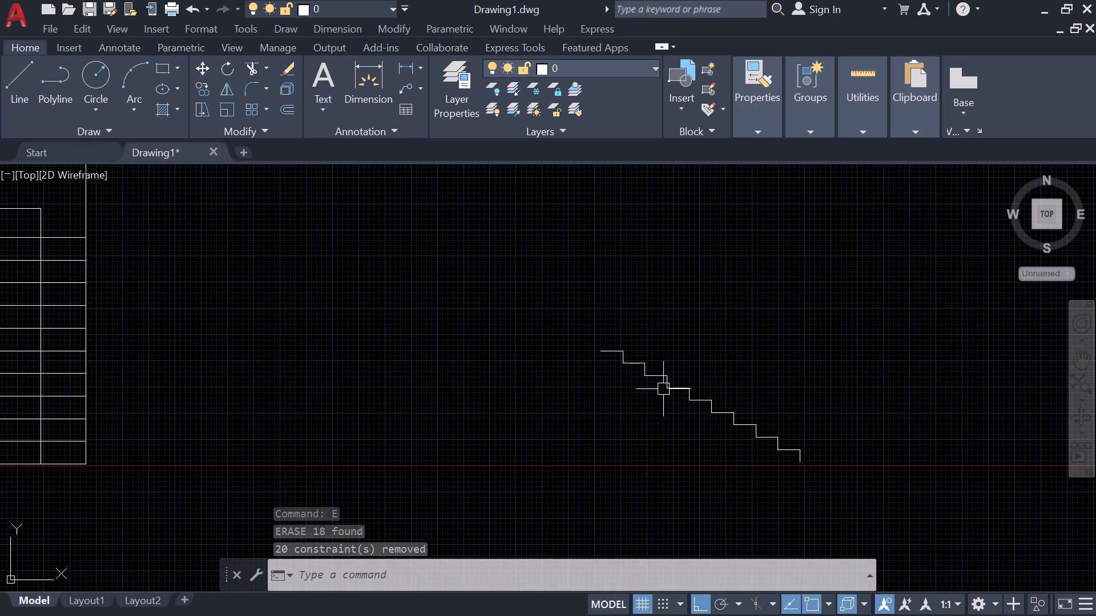
pyautogui.moveTo(643, 386); pyautogui.dragTo(753, 378, button='middle')
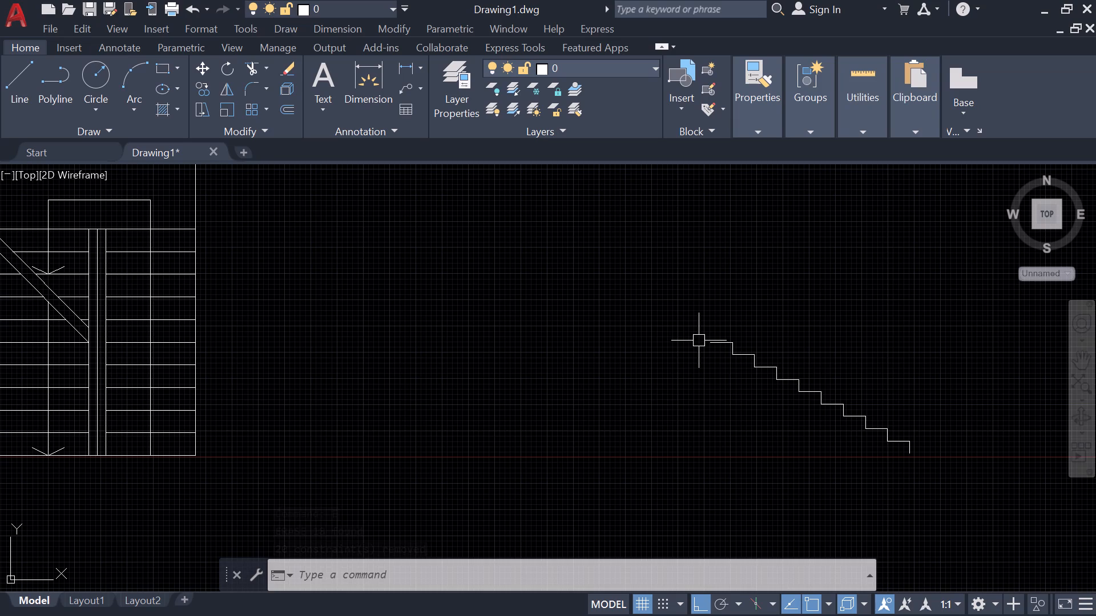
pyautogui.write('l')
pyautogui.press('space')
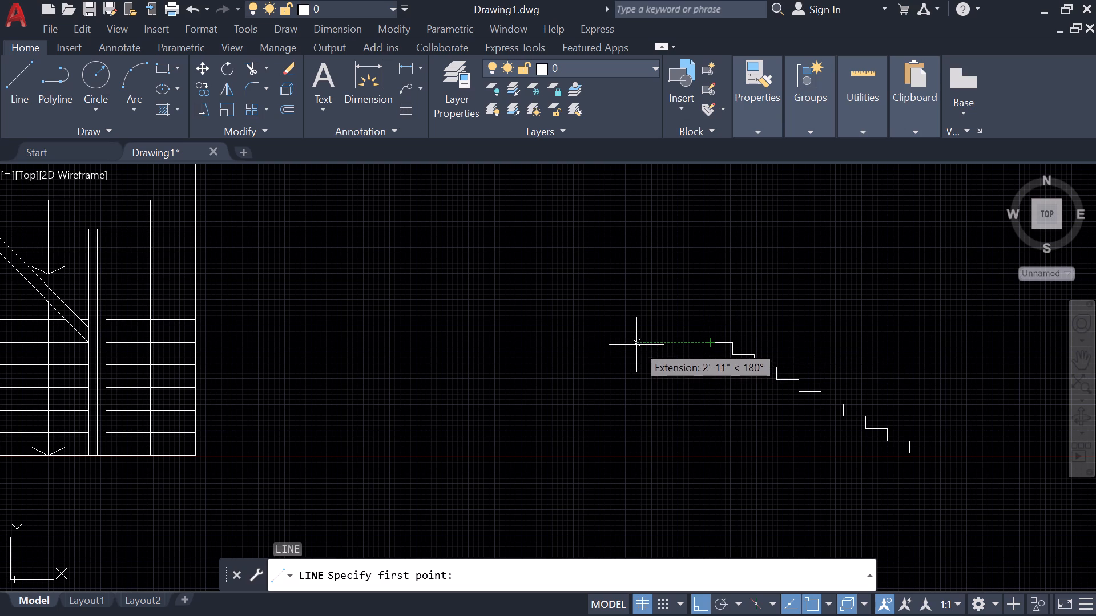
pyautogui.scroll(4, 711, 338)
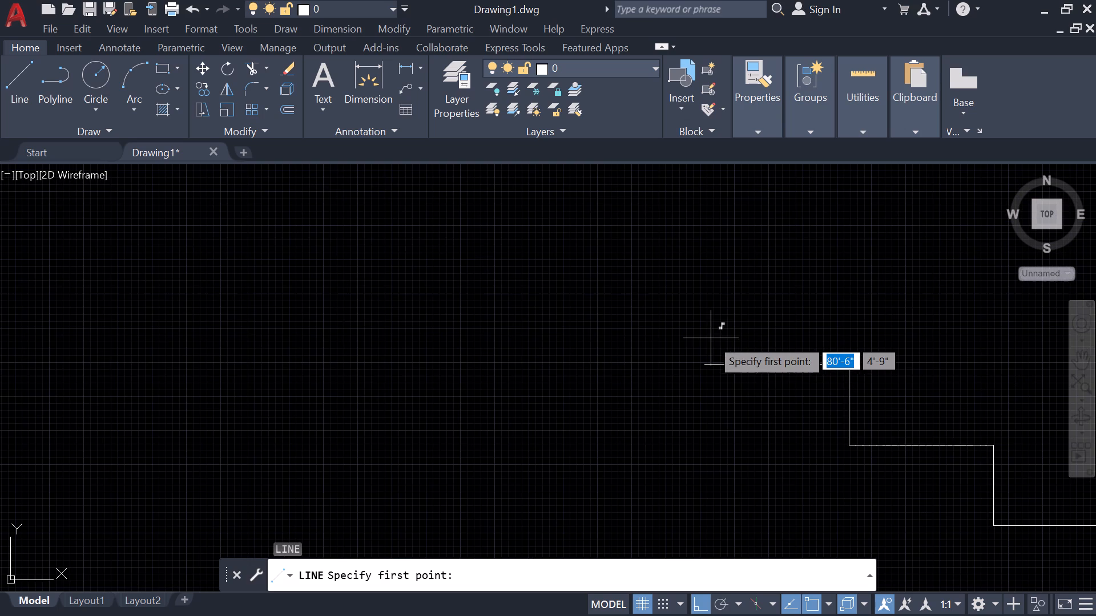
pyautogui.click(702, 368)
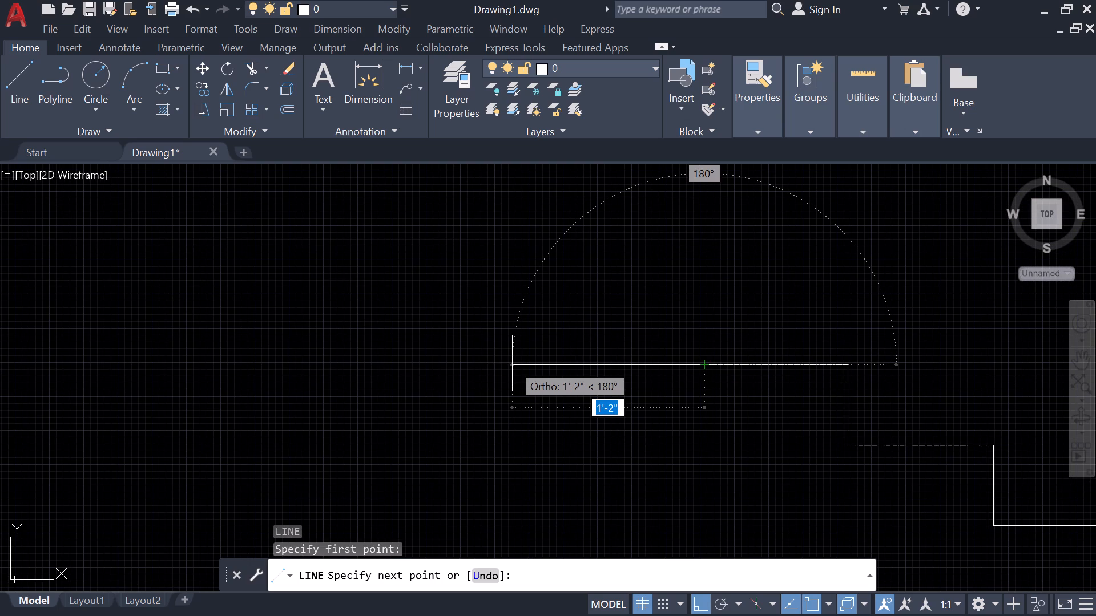
pyautogui.hotkey('ctrl', '8')
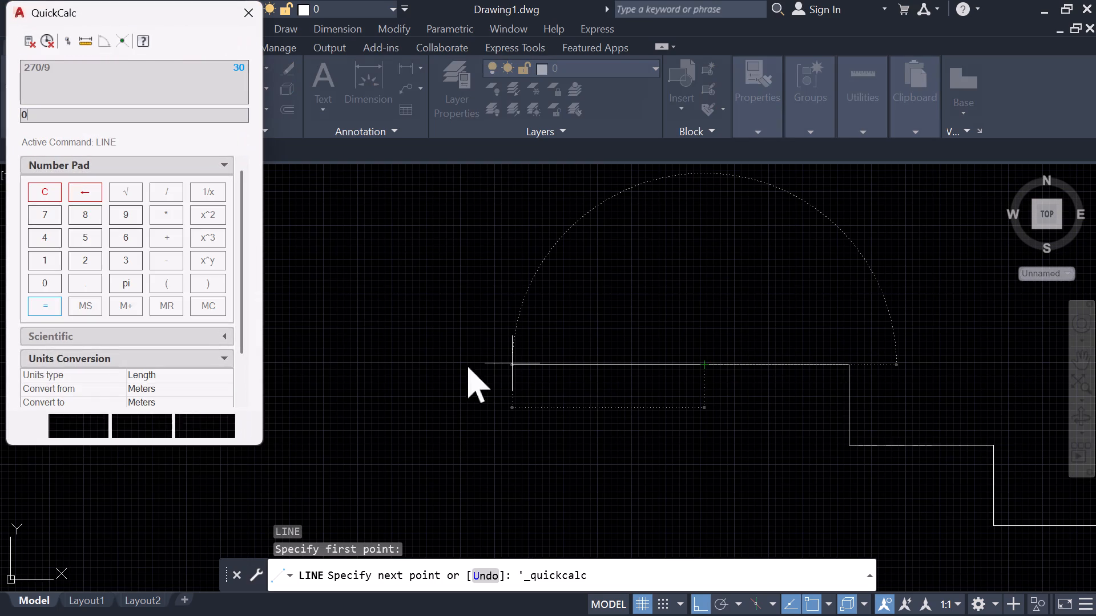
pyautogui.scroll(-8, 153, 393)
pyautogui.scroll(1, 171, 387)
pyautogui.scroll(-6, 171, 390)
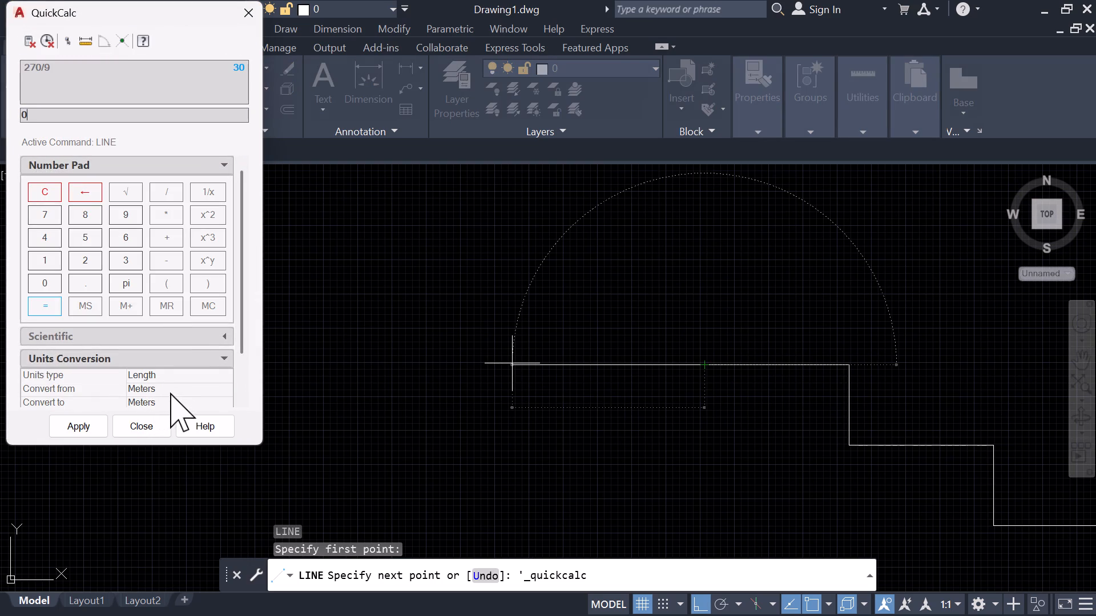
pyautogui.scroll(7, 170, 392)
pyautogui.scroll(-6, 170, 392)
pyautogui.scroll(6, 169, 395)
pyautogui.scroll(-6, 169, 392)
pyautogui.scroll(4, 169, 392)
pyautogui.scroll(-5, 171, 374)
pyautogui.scroll(-7, 176, 280)
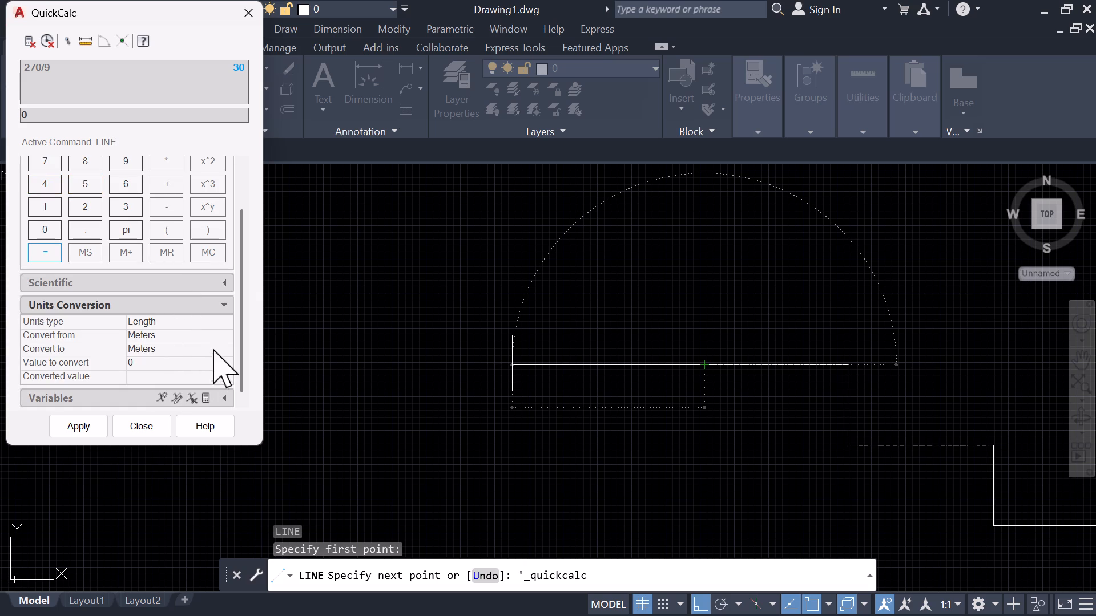
pyautogui.click(223, 336)
pyautogui.click(223, 336)
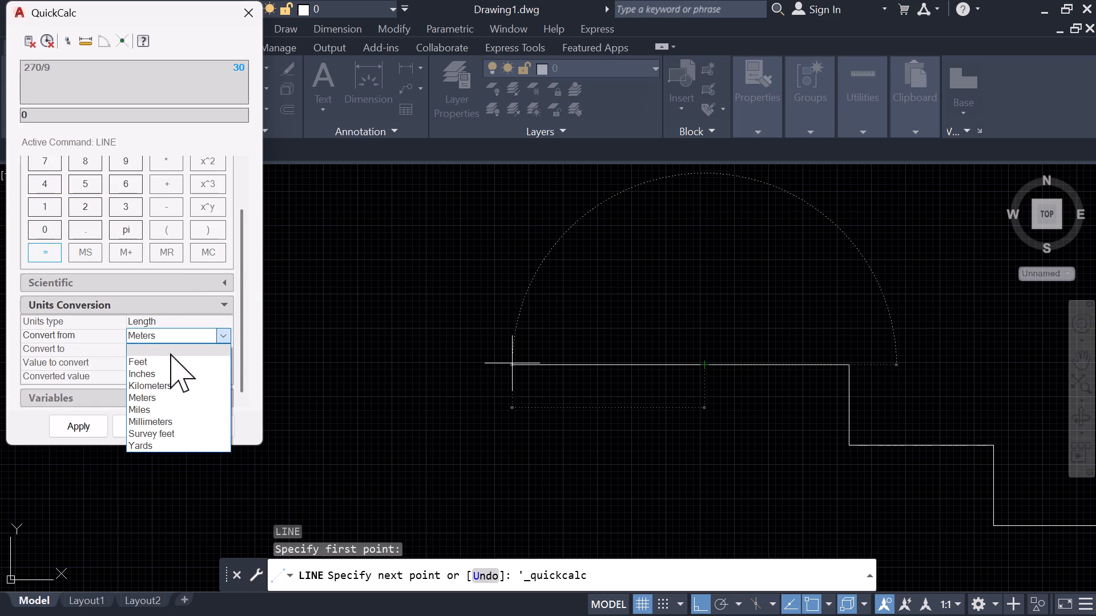
pyautogui.click(170, 353)
pyautogui.doubleClick(228, 348)
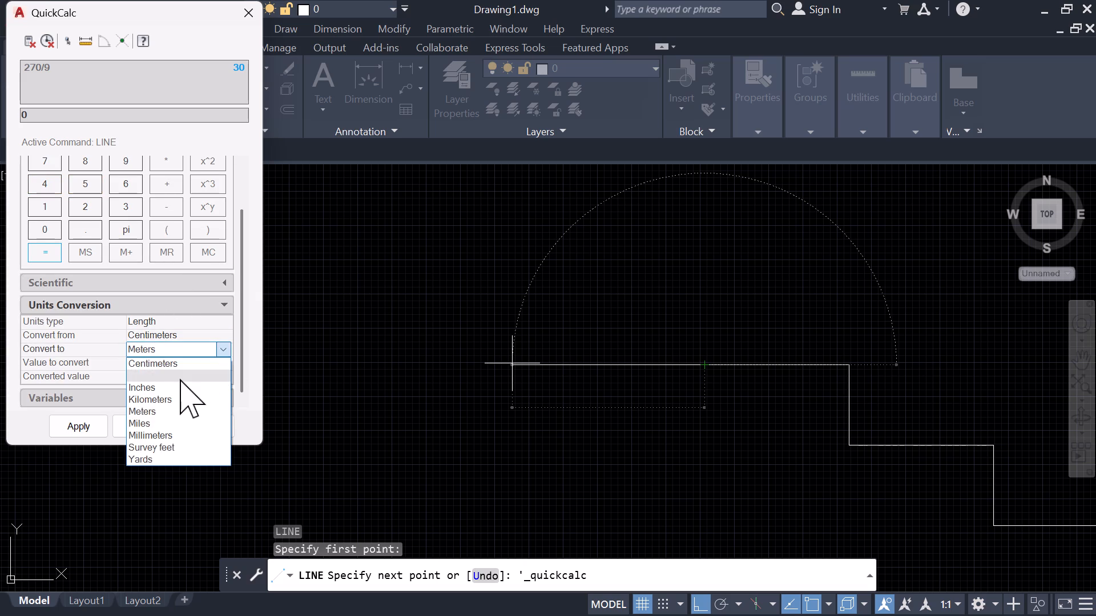
pyautogui.click(179, 378)
pyautogui.click(147, 358)
pyautogui.press('BackSpace')
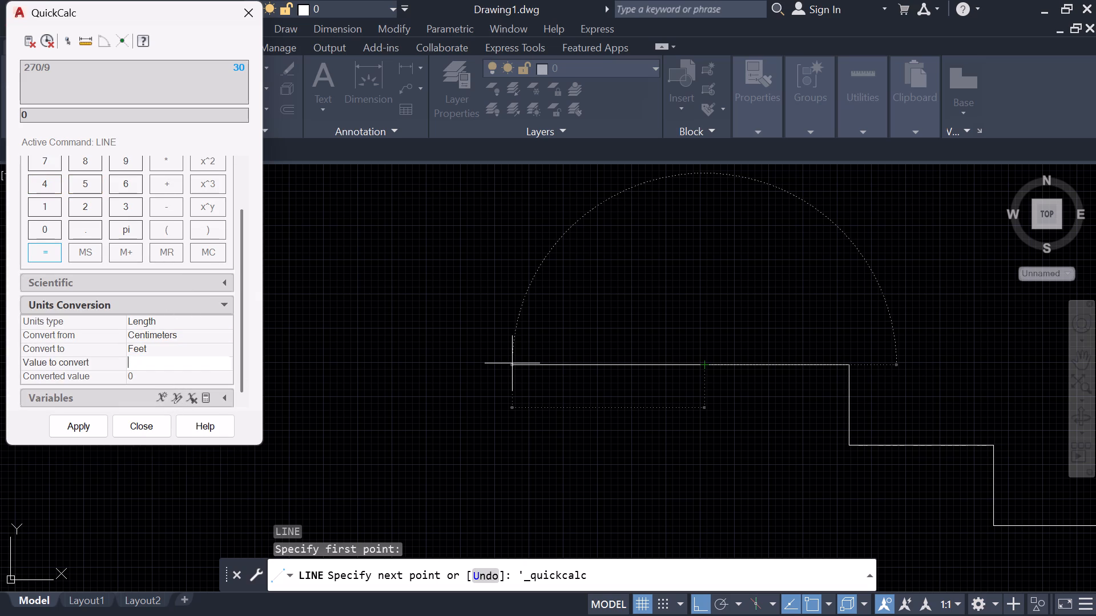
pyautogui.write('120')
pyautogui.press('Return')
pyautogui.click(247, 8)
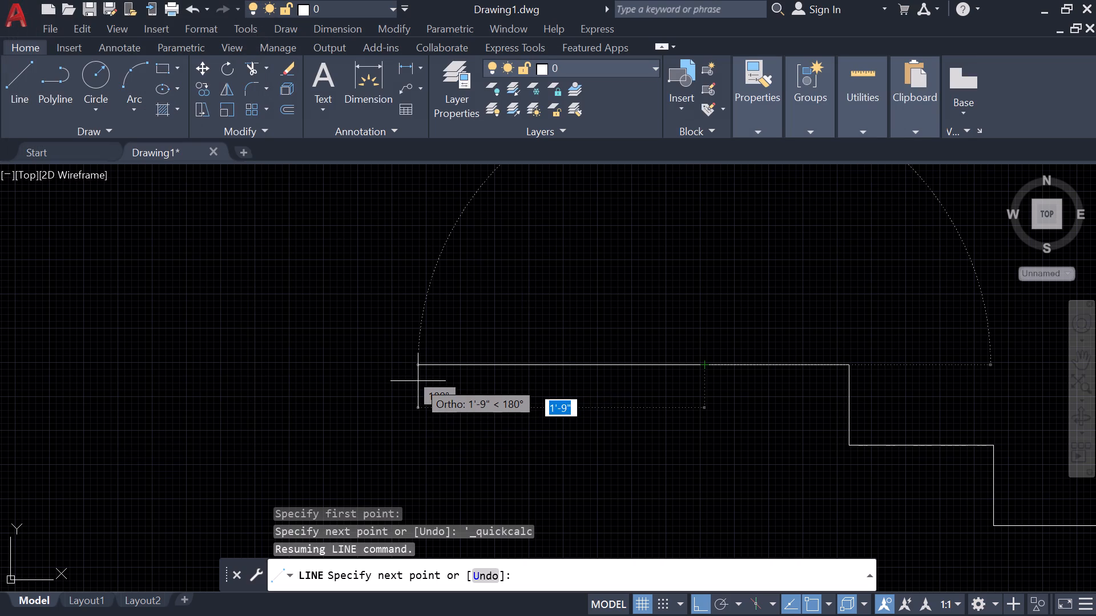
# Complete the landing line with a 3.93' horizontal segment running left from the top tread.
pyautogui.press('3')
pyautogui.write('.93')
pyautogui.press("'")
pyautogui.press('Return')
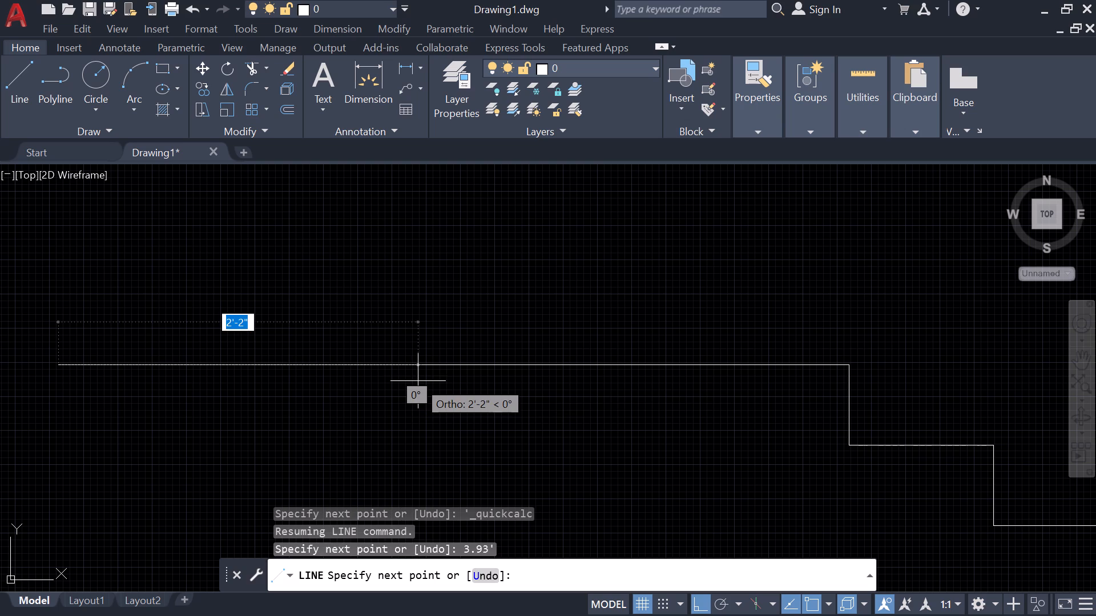
pyautogui.press('Escape')
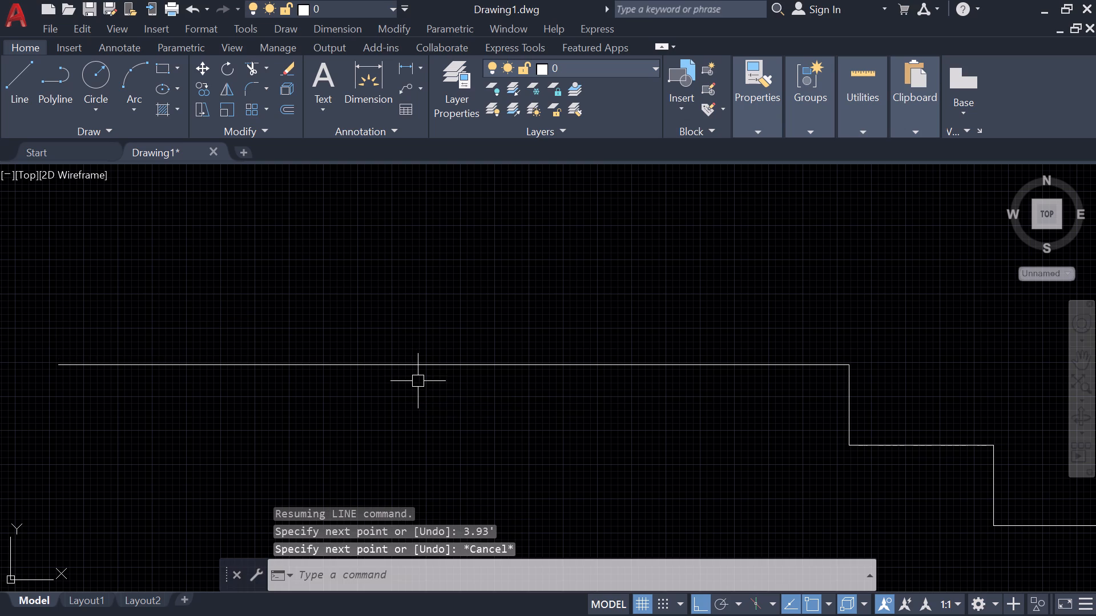
# Offset the landing line upward by 6 inches.
pyautogui.scroll(-2, 494, 379)
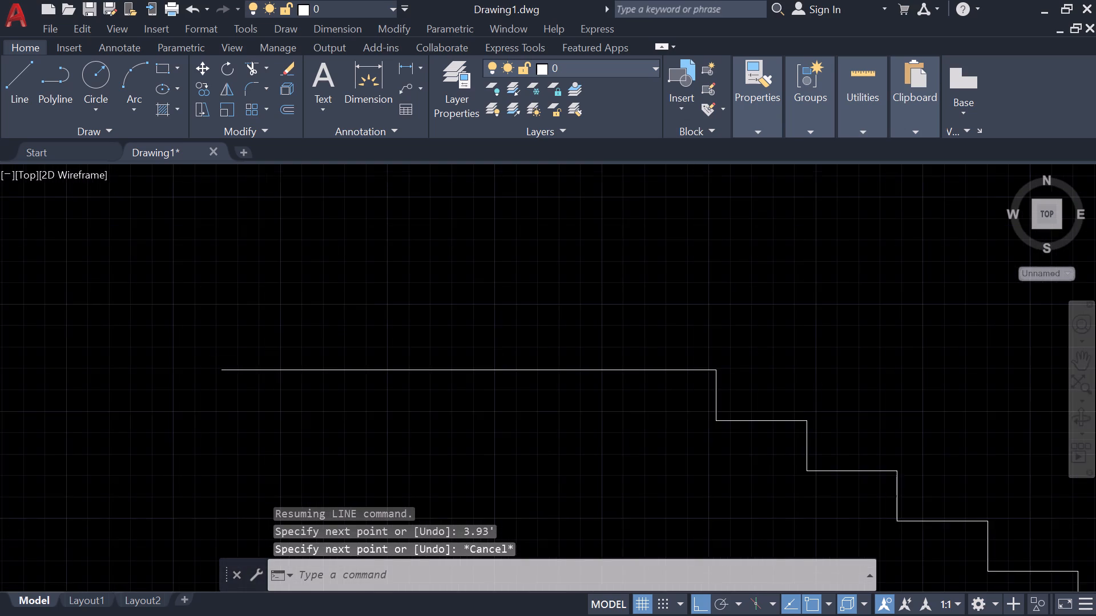
pyautogui.scroll(-2, 494, 379)
pyautogui.moveTo(508, 400); pyautogui.dragTo(543, 314, button='middle')
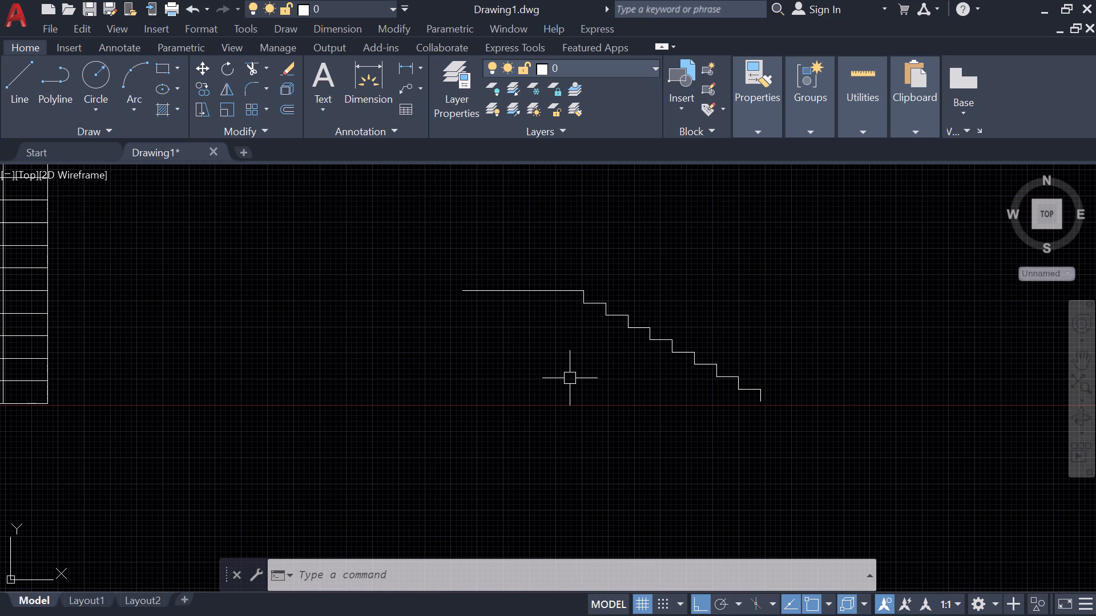
pyautogui.write('o')
pyautogui.press('space')
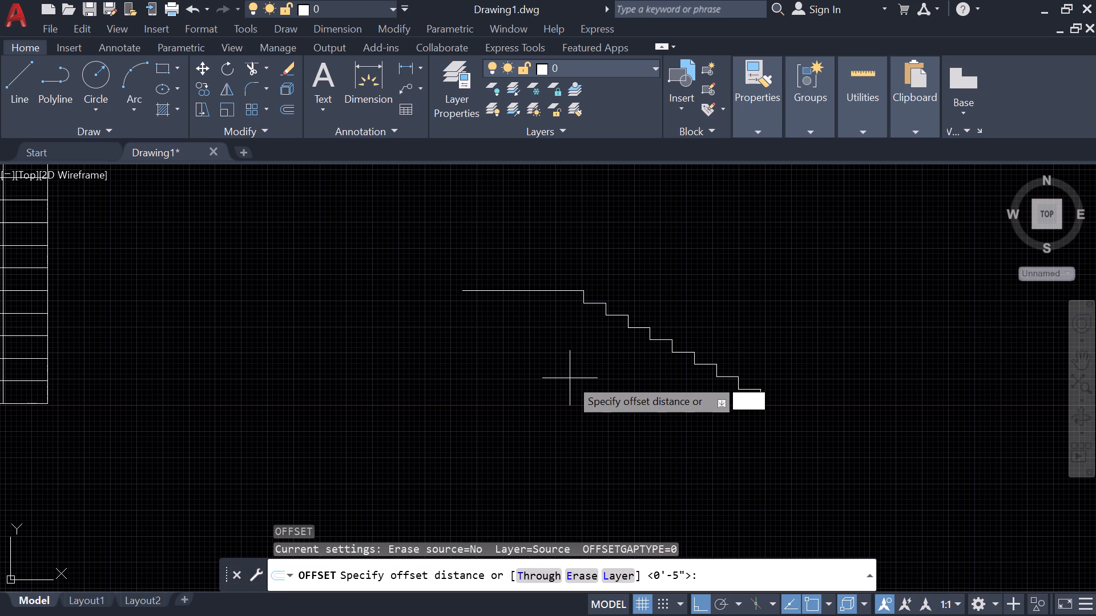
pyautogui.write('6b')
pyautogui.press('space')
pyautogui.write('6b')
pyautogui.press('space')
pyautogui.write('6')
pyautogui.press('space')
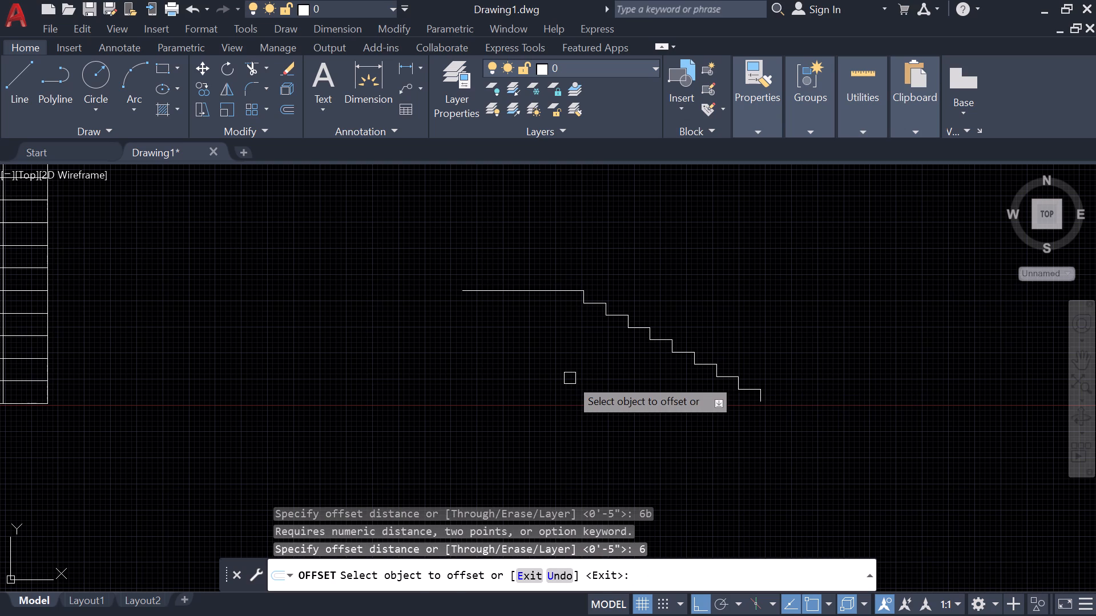
pyautogui.click(544, 286)
pyautogui.click(547, 251)
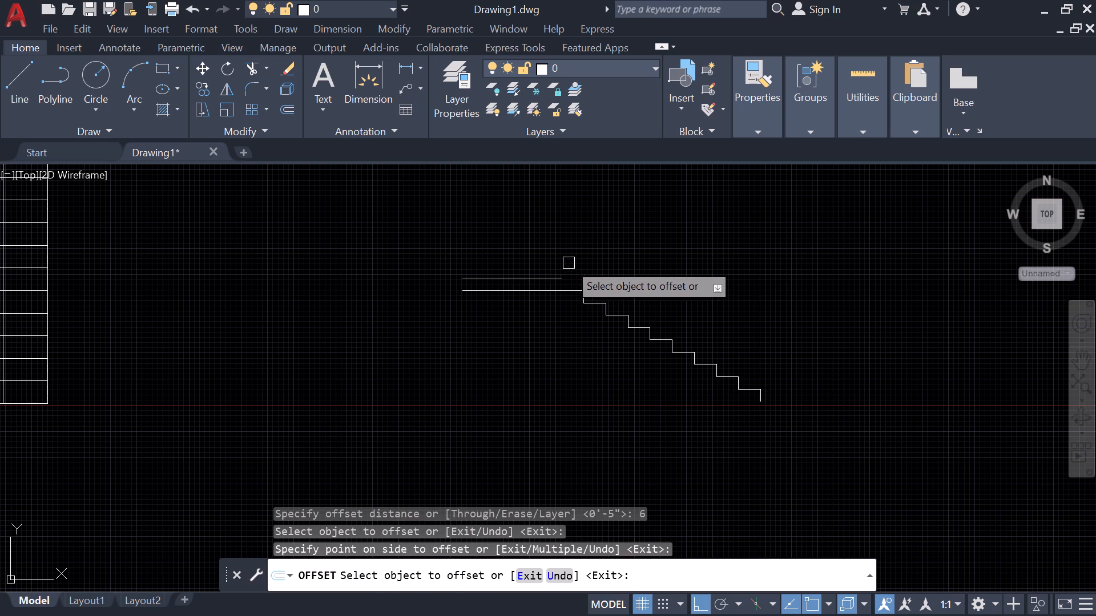
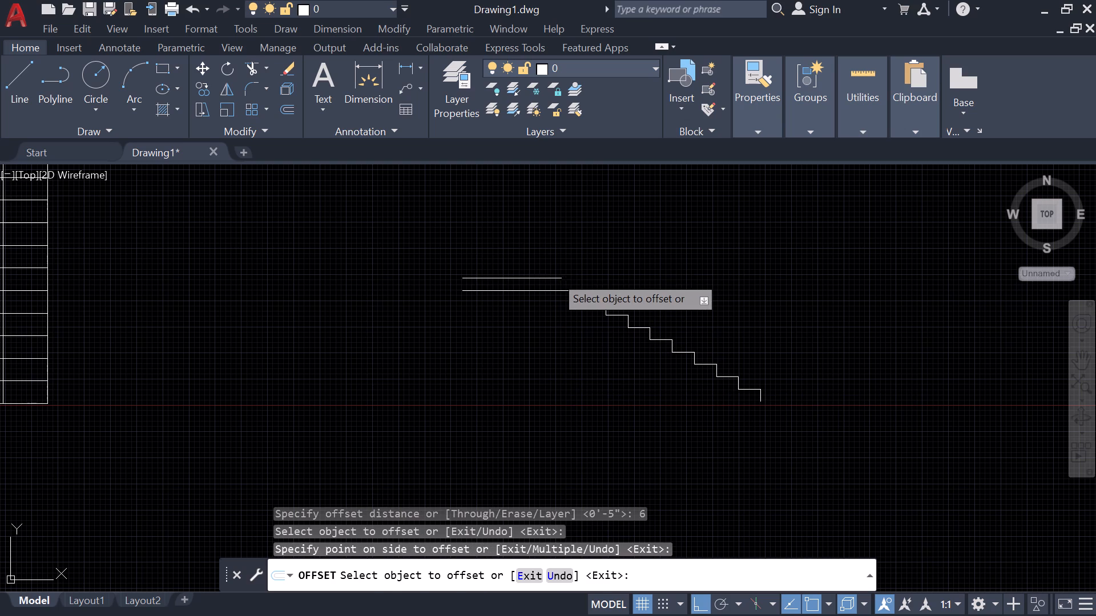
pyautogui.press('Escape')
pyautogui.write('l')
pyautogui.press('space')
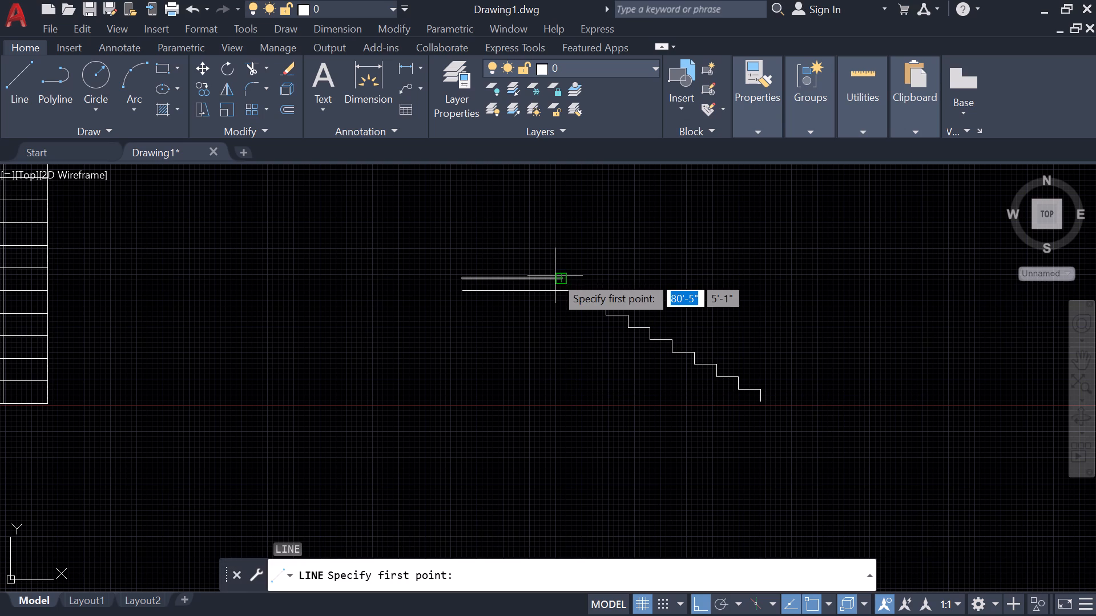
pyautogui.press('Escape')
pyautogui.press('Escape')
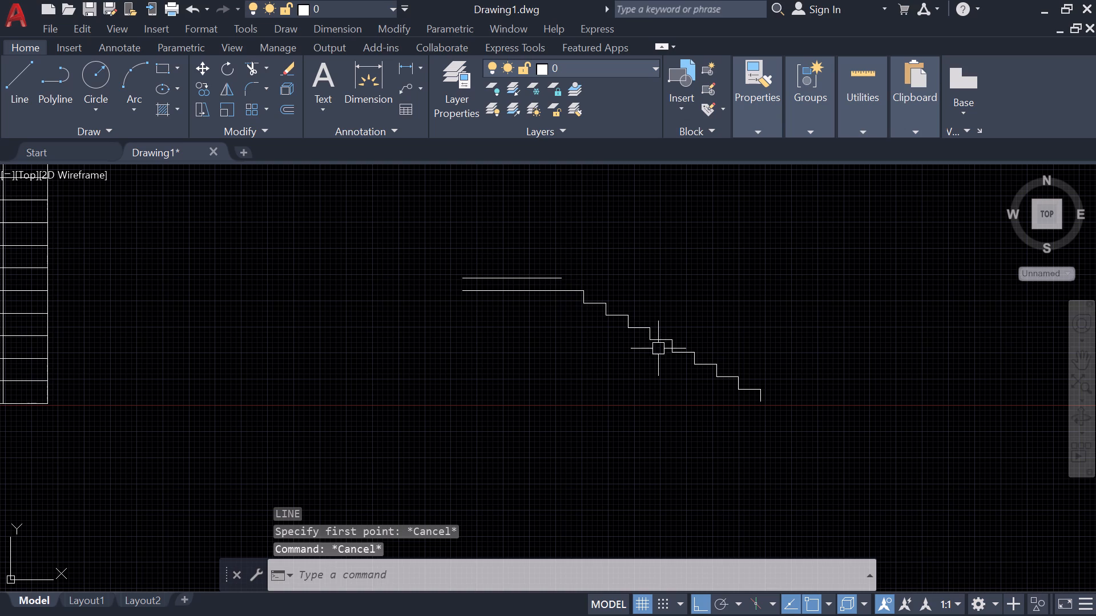
# Copy the lowest tread and riser of the stair flight horizontally to the empty area left of the stairs.
pyautogui.scroll(2, 767, 400)
pyautogui.click(769, 416)
pyautogui.click(718, 347)
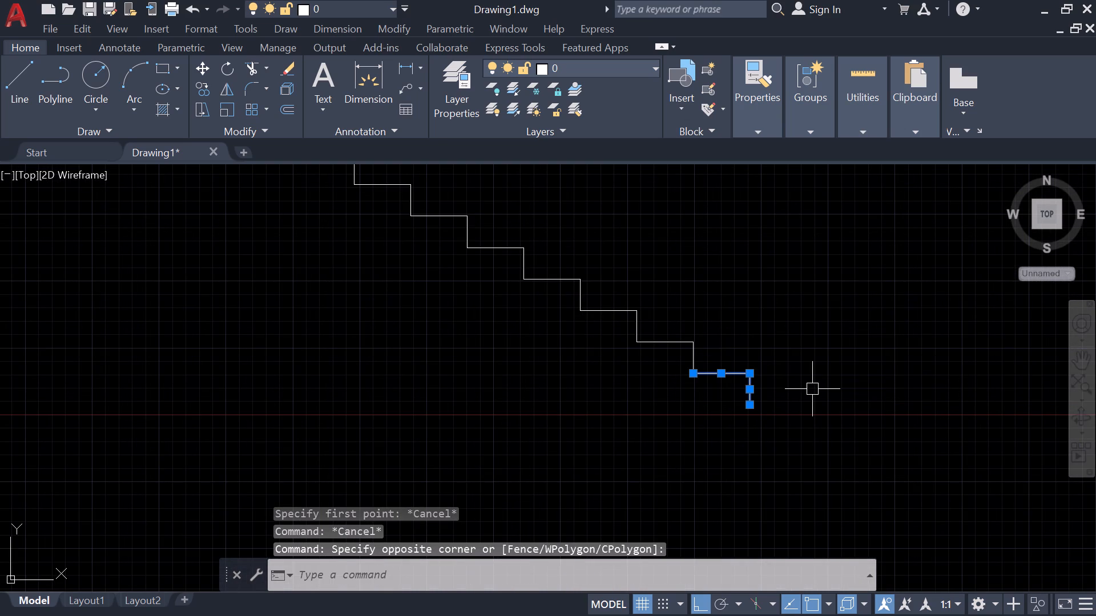
pyautogui.write('co')
pyautogui.press('space')
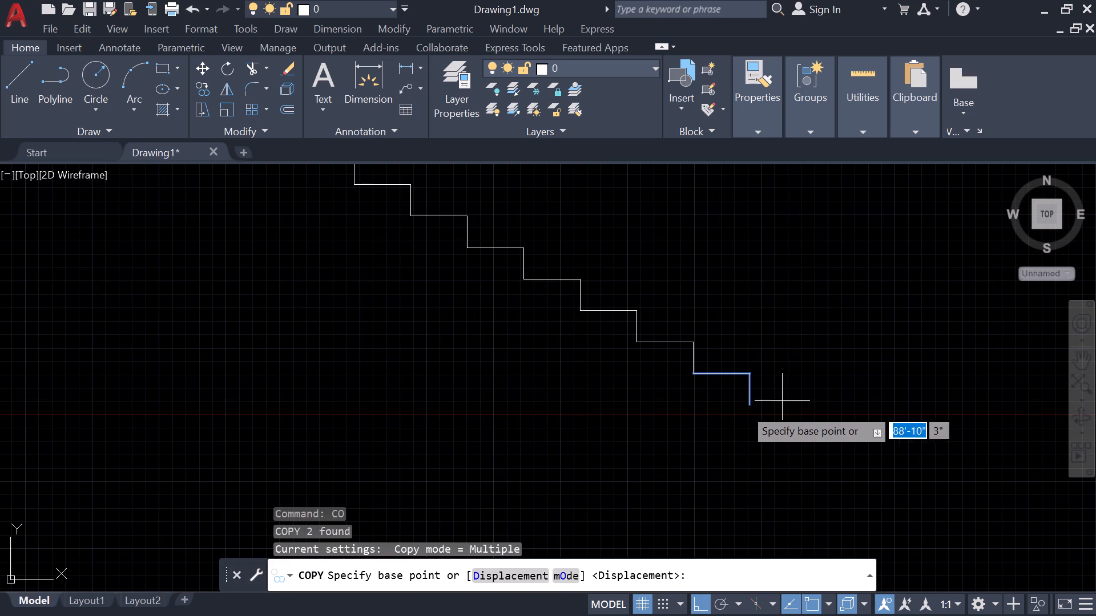
pyautogui.click(729, 396)
pyautogui.scroll(-2, 491, 369)
pyautogui.click(239, 347)
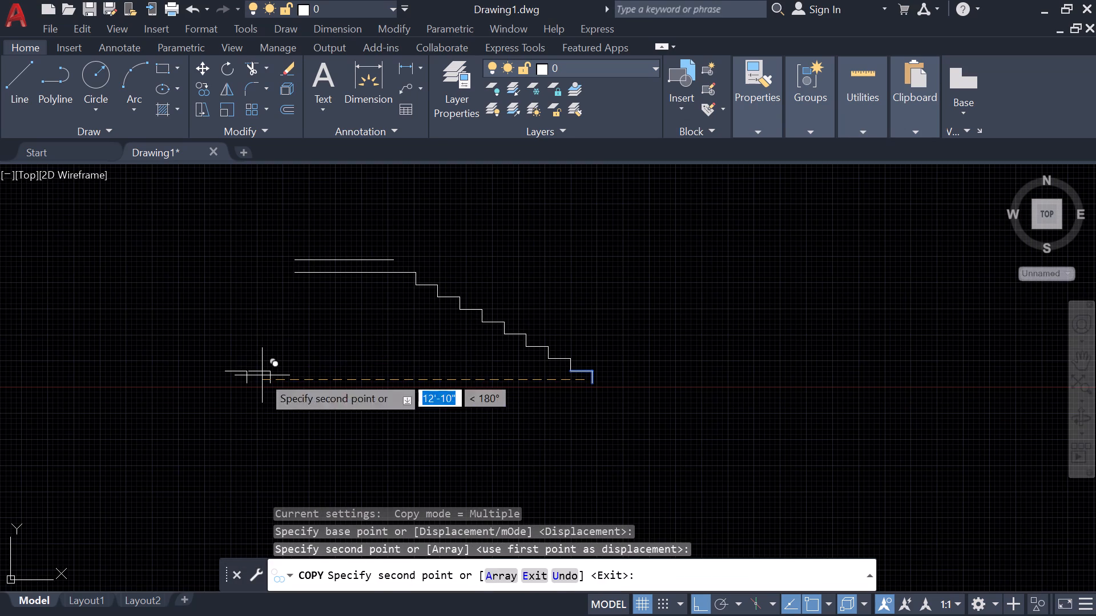
pyautogui.press('Escape')
pyautogui.press('Escape')
# Mirror the copied tread and riser about a vertical line just to its right, keeping the source objects.
pyautogui.write('mi')
pyautogui.press('space')
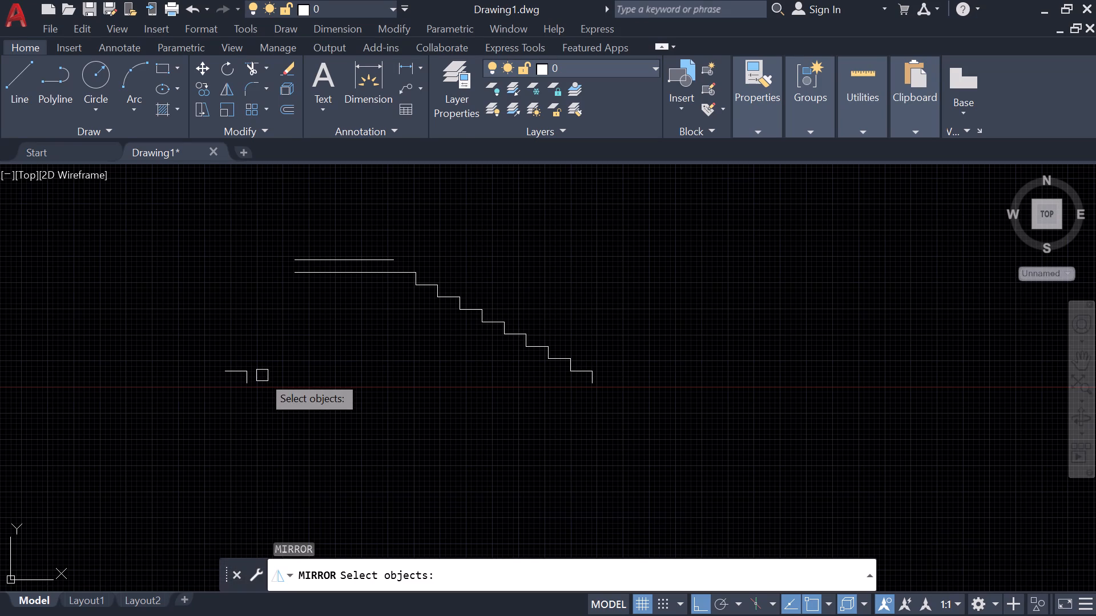
pyautogui.click(288, 419)
pyautogui.click(157, 332)
pyautogui.press('space')
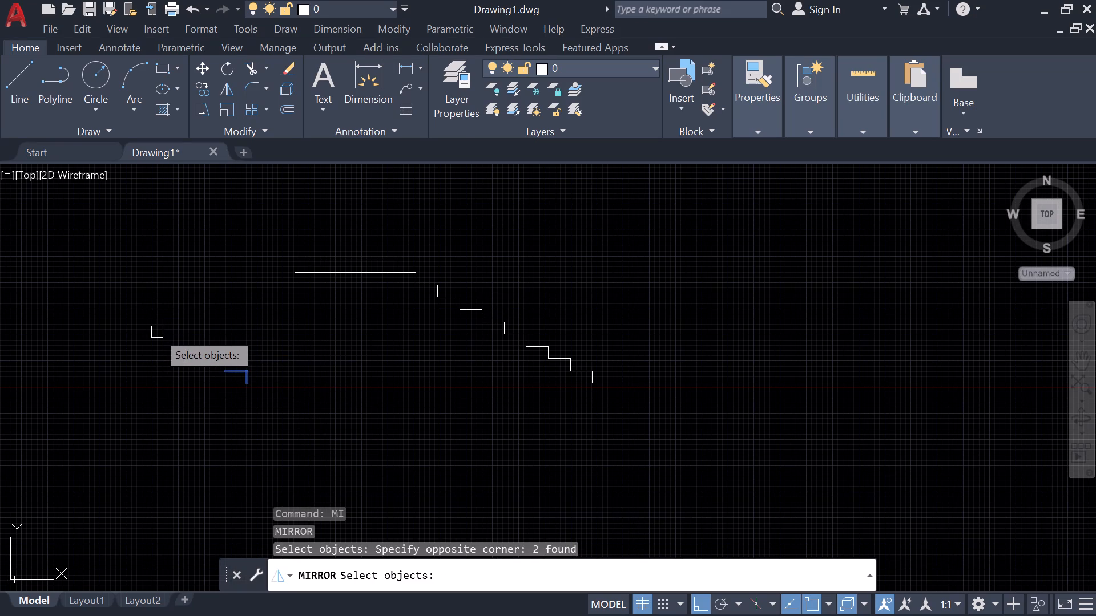
pyautogui.click(256, 369)
pyautogui.click(244, 443)
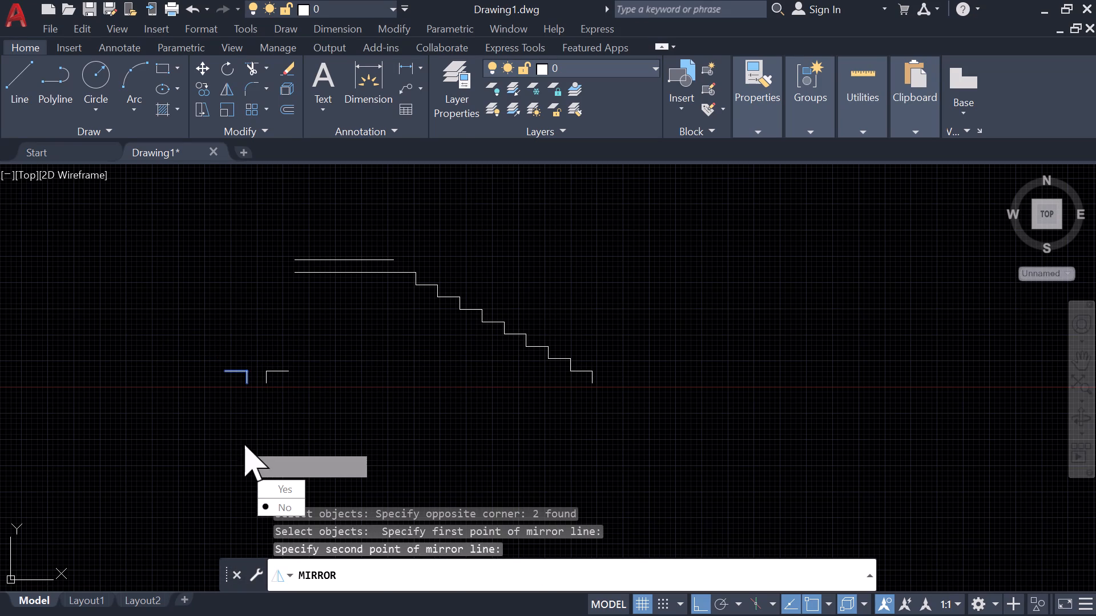
pyautogui.press('space')
pyautogui.click(331, 403)
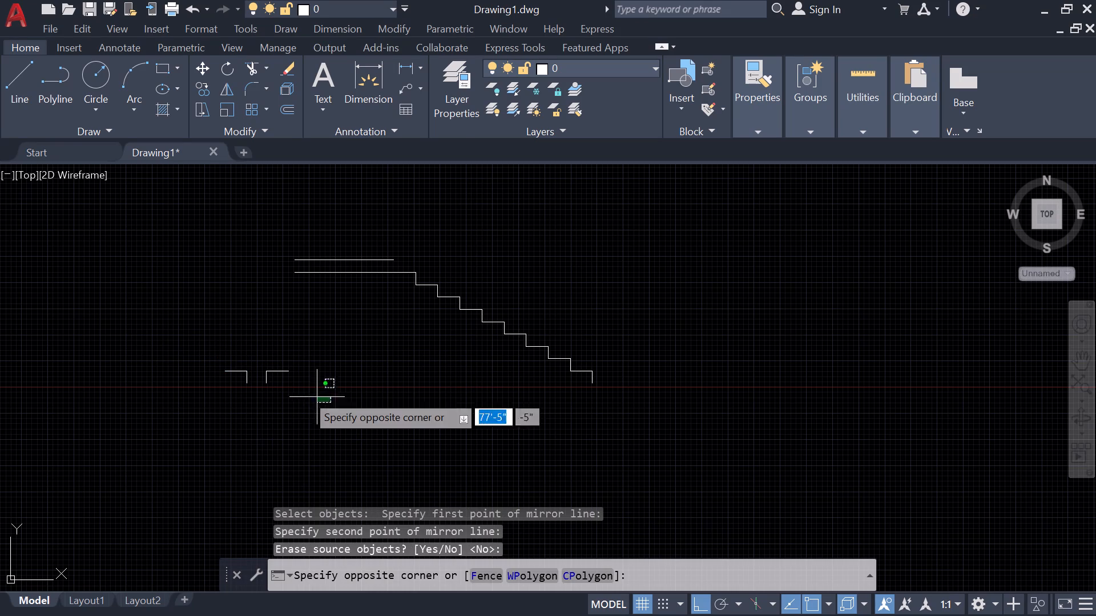
pyautogui.click(244, 354)
pyautogui.press('Escape')
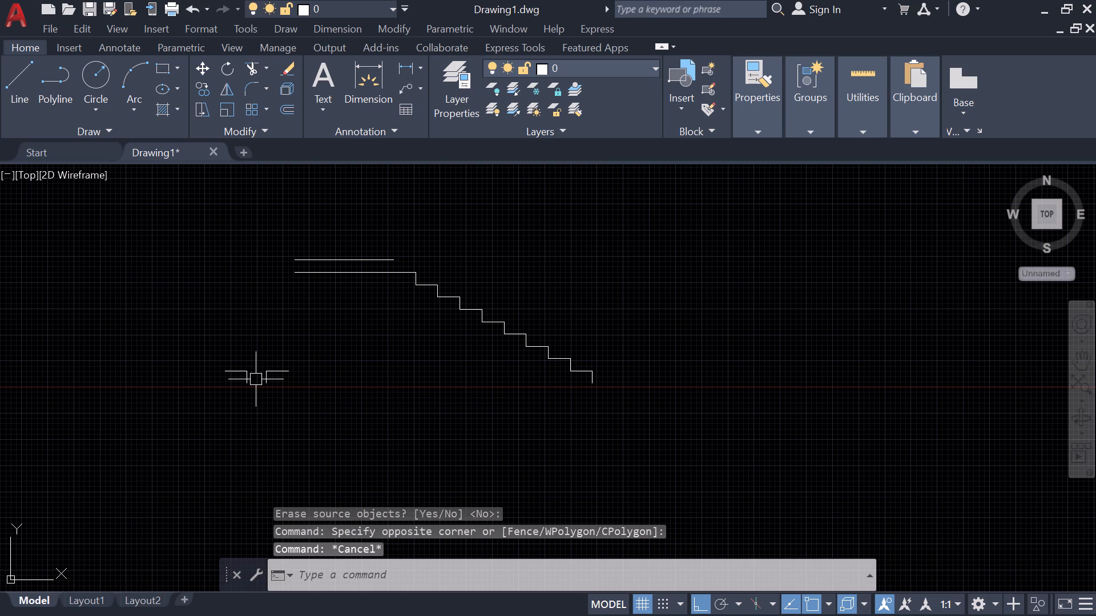
# Copy the mirrored step from its riser's bottom end to the right end of the upper landing line, with Ortho off.
pyautogui.scroll(2, 248, 368)
pyautogui.click(394, 460)
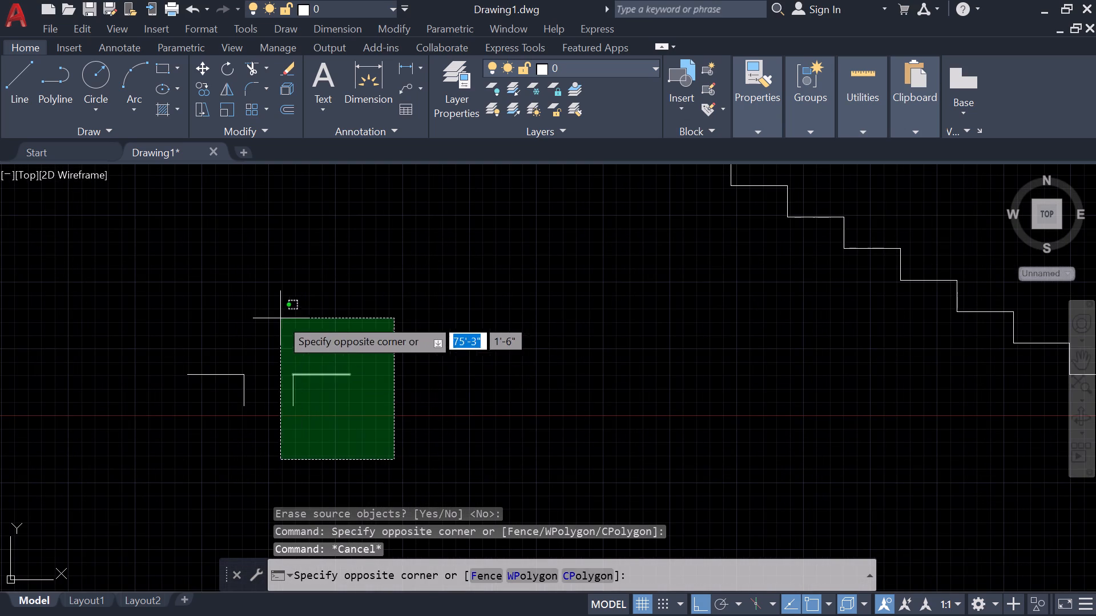
pyautogui.click(275, 315)
pyautogui.write('co')
pyautogui.press('space')
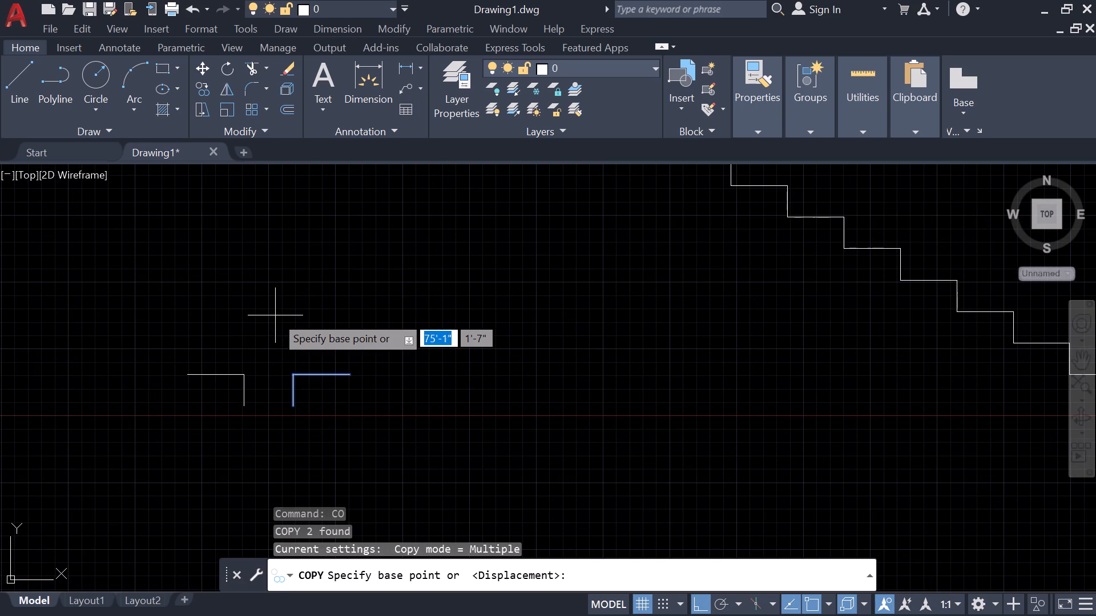
pyautogui.click(290, 403)
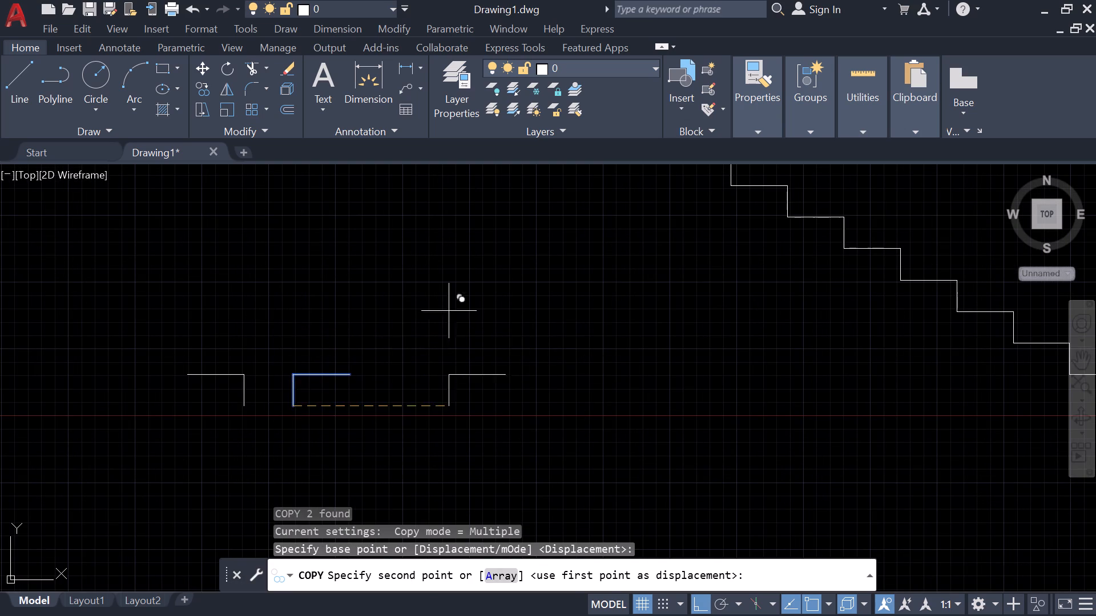
pyautogui.scroll(-2, 456, 292)
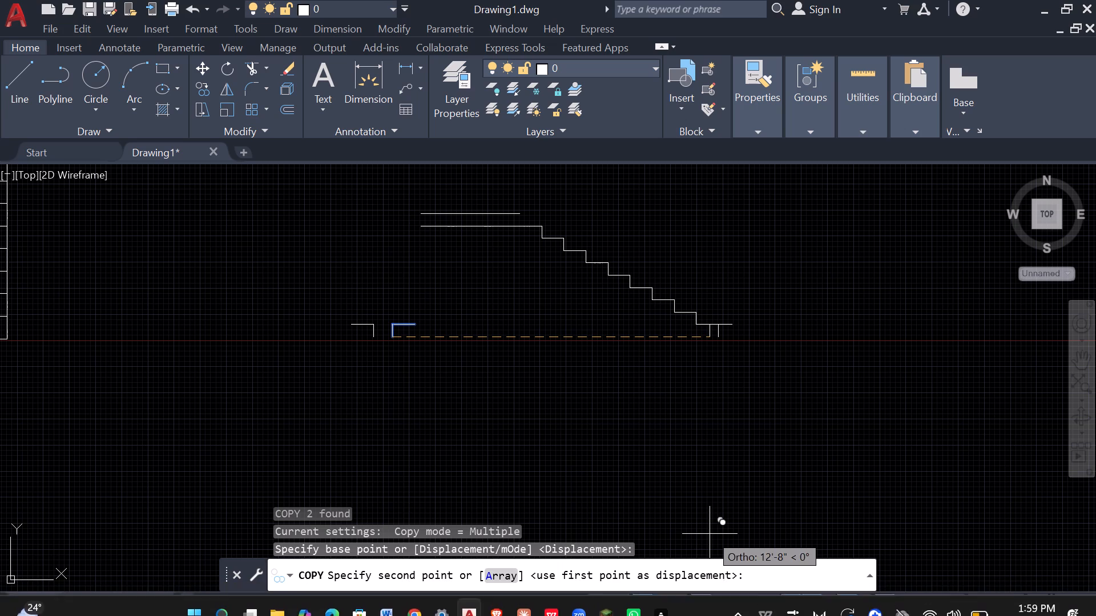
pyautogui.click(698, 601)
pyautogui.moveTo(507, 208); pyautogui.dragTo(473, 303, button='middle')
pyautogui.scroll(4, 490, 300)
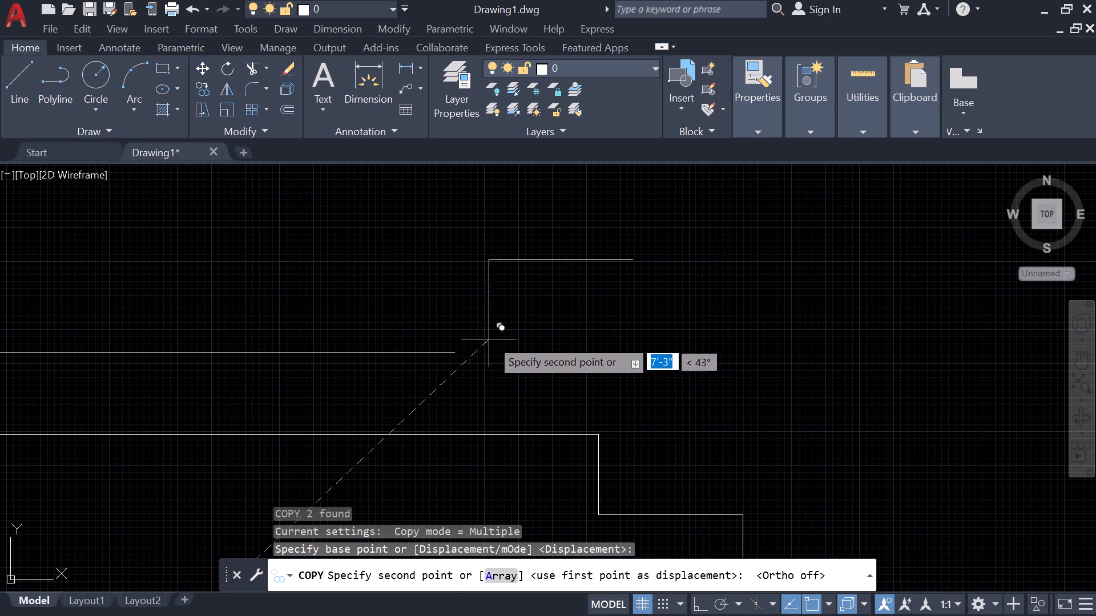
pyautogui.click(454, 352)
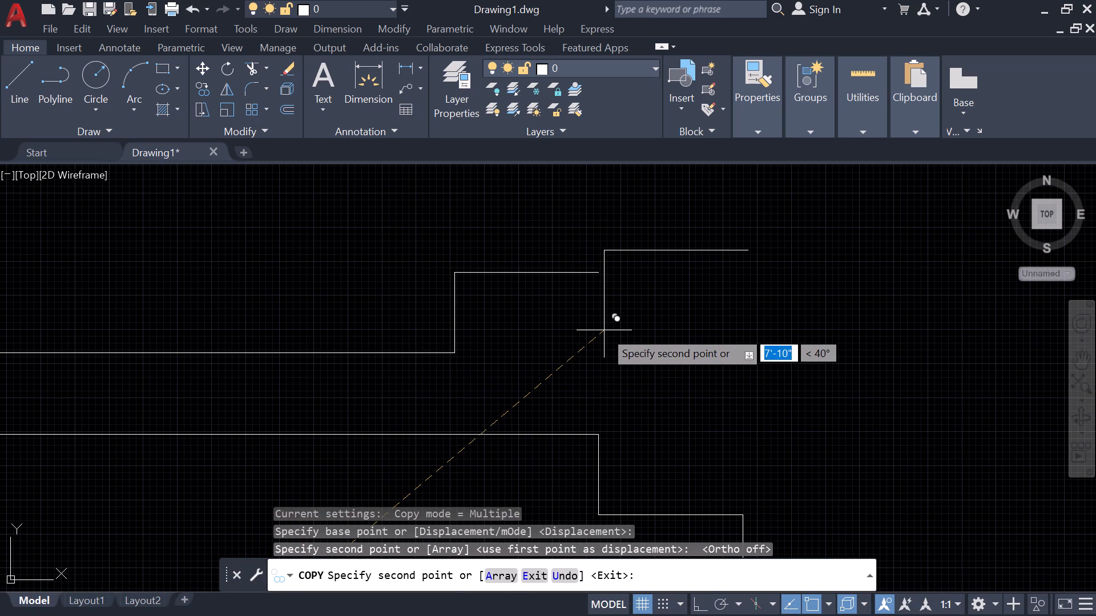
pyautogui.press('Escape')
pyautogui.press('Escape')
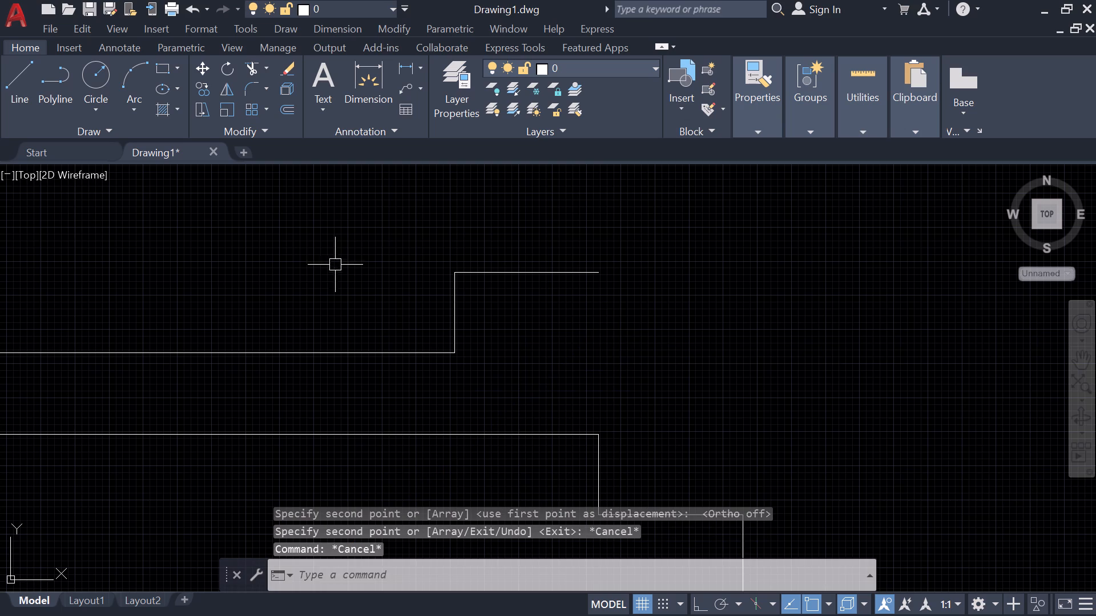
# Array-copy the step at the landing's end as 9 items, climbing from the riser's base to the tread's outer end.
pyautogui.click(369, 220)
pyautogui.click(625, 378)
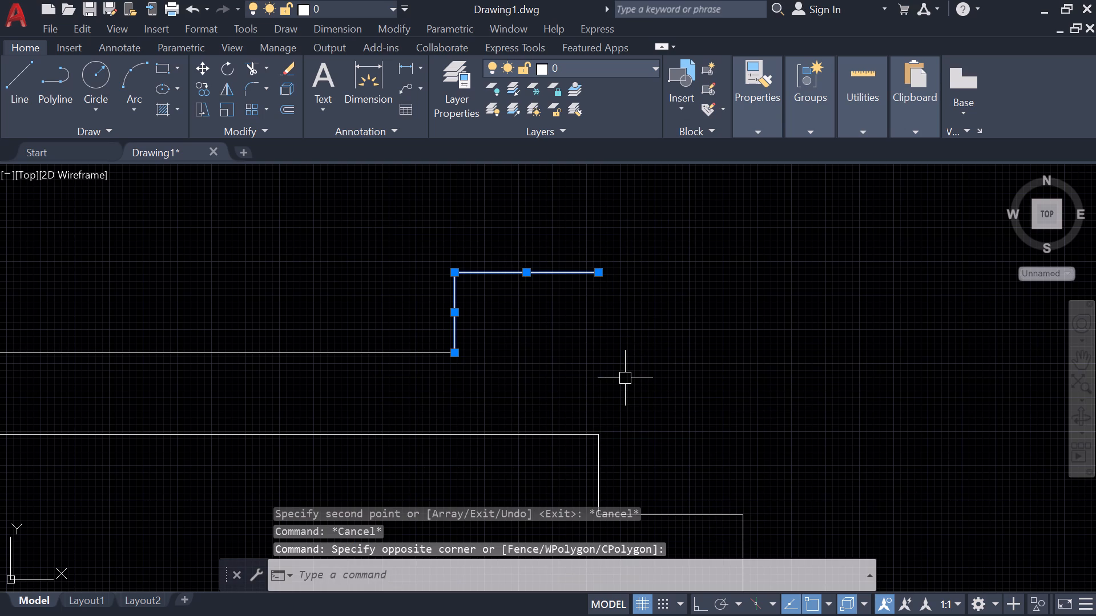
pyautogui.write('co')
pyautogui.press('space')
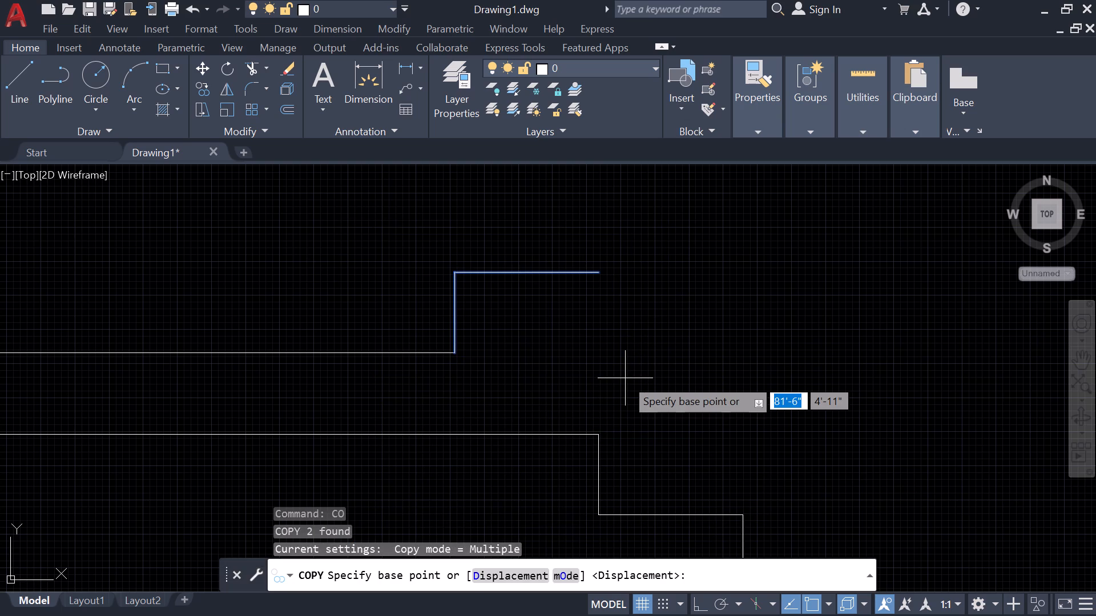
pyautogui.click(460, 356)
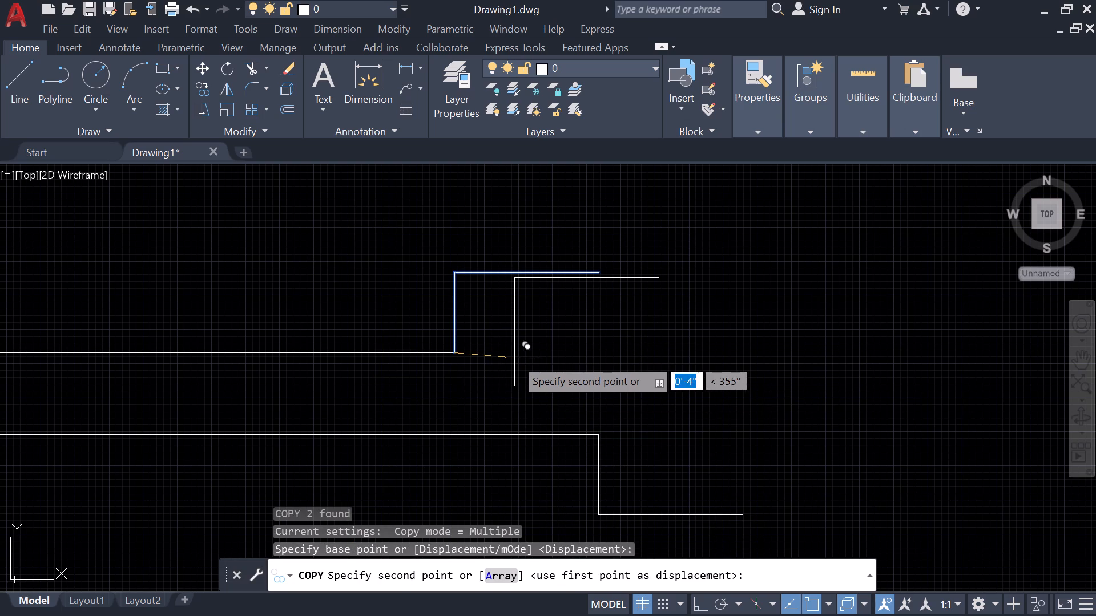
pyautogui.write('a 9')
pyautogui.press('space')
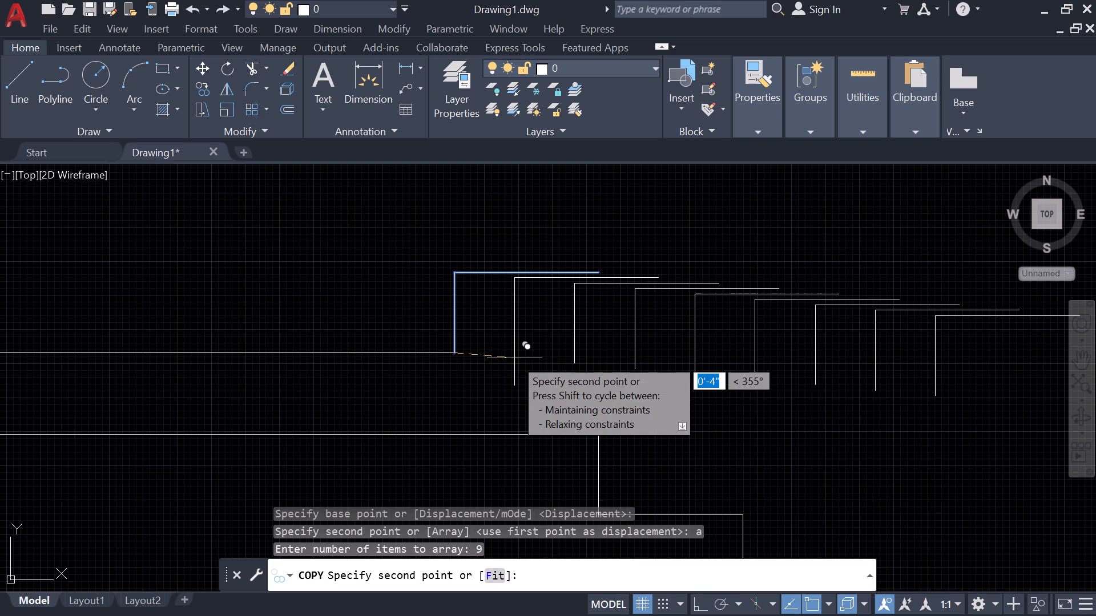
pyautogui.click(597, 273)
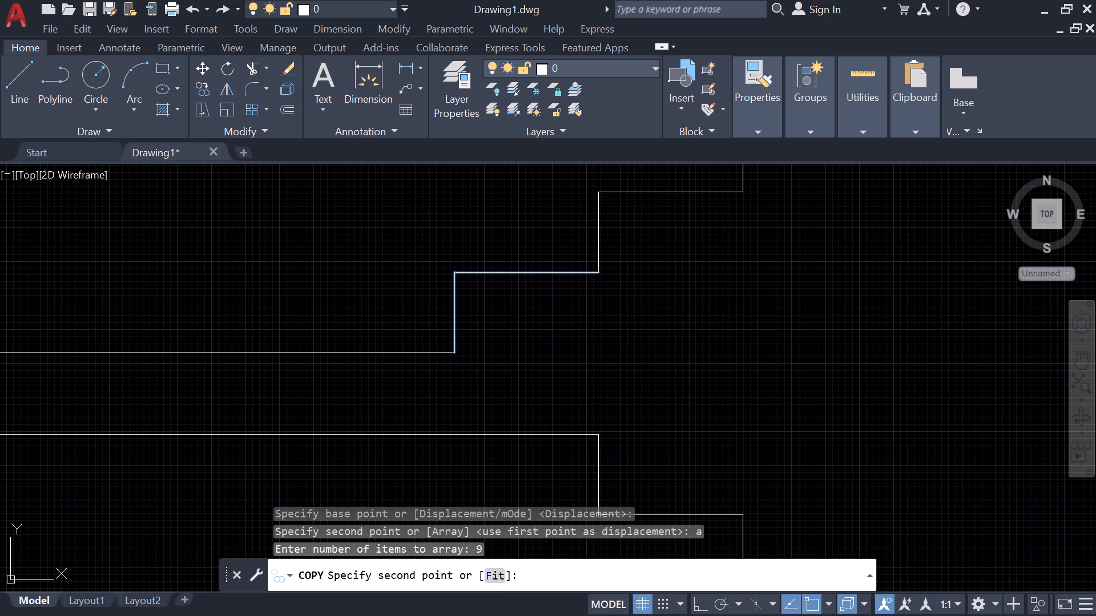
pyautogui.press('Escape')
# Copy the upper landing line from its left end to the outer end of the ascending flight's top tread.
pyautogui.scroll(-3, 565, 314)
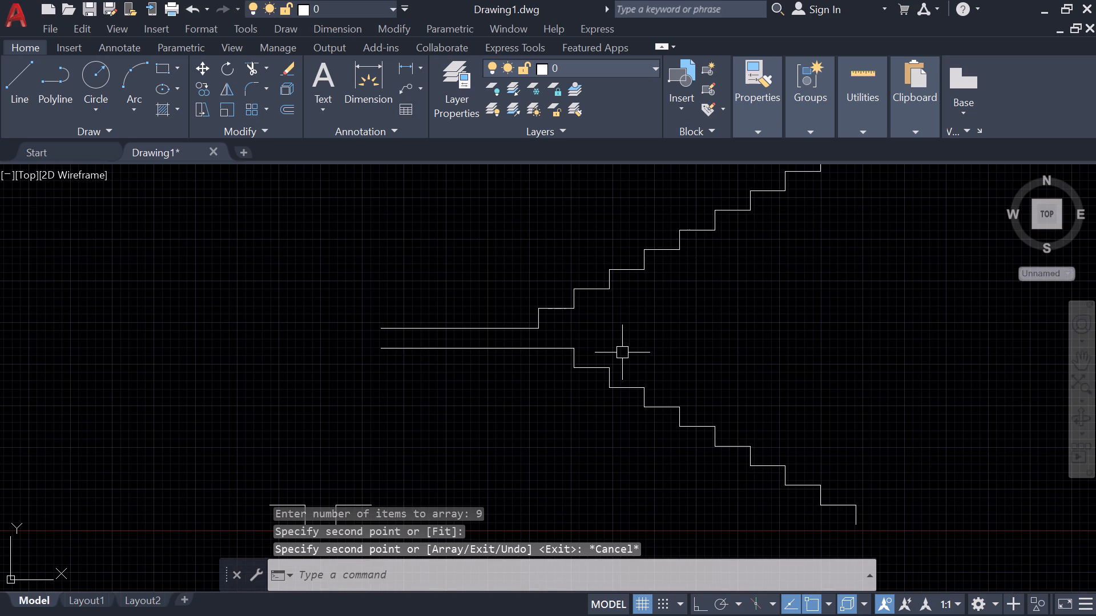
pyautogui.scroll(-1, 627, 354)
pyautogui.moveTo(639, 354); pyautogui.dragTo(516, 408, button='middle')
pyautogui.scroll(2, 401, 402)
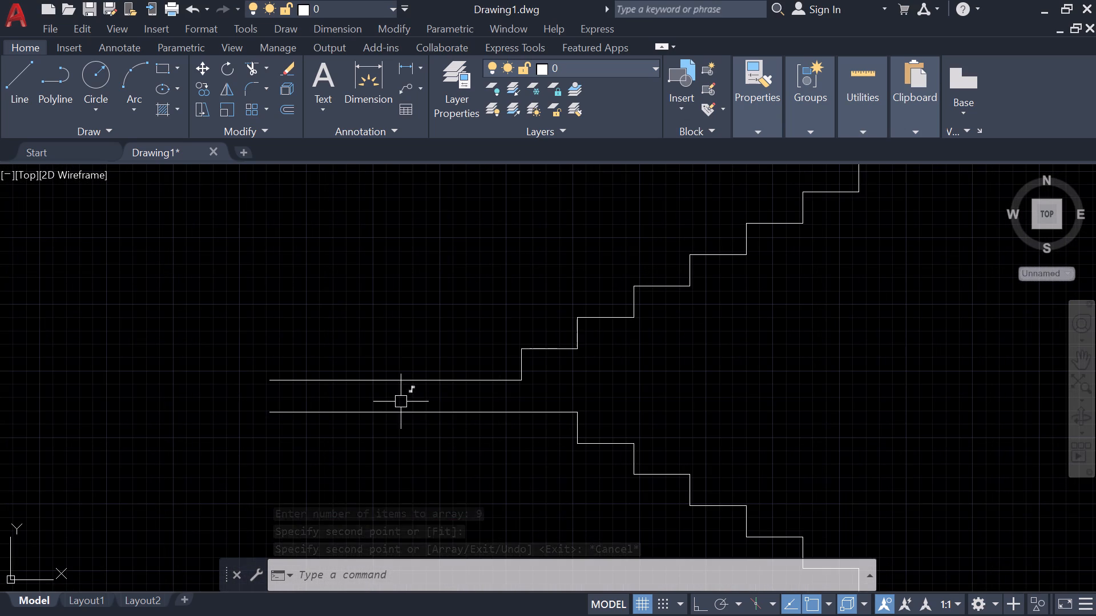
pyautogui.click(424, 394)
pyautogui.click(412, 370)
pyautogui.write('co')
pyautogui.press('space')
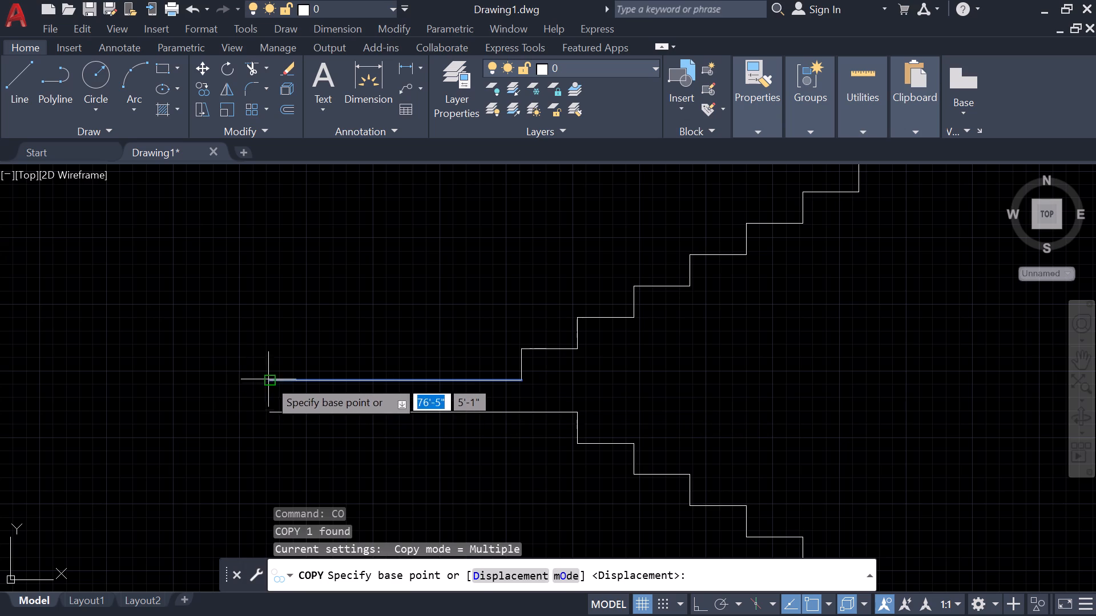
pyautogui.click(271, 379)
pyautogui.scroll(-4, 417, 345)
pyautogui.scroll(5, 540, 309)
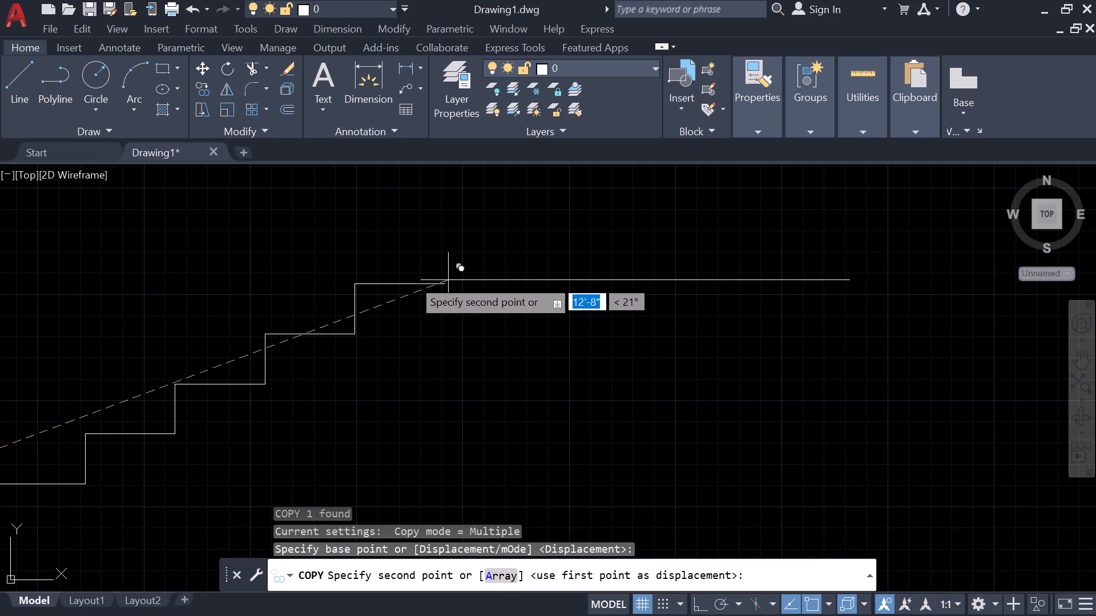
pyautogui.click(449, 282)
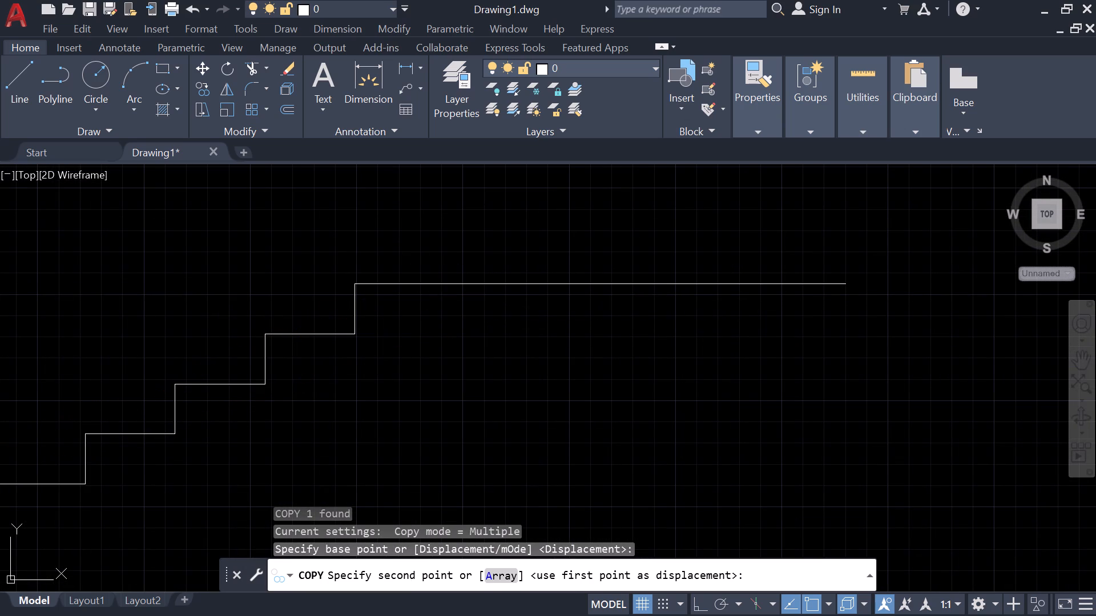
pyautogui.press('Escape')
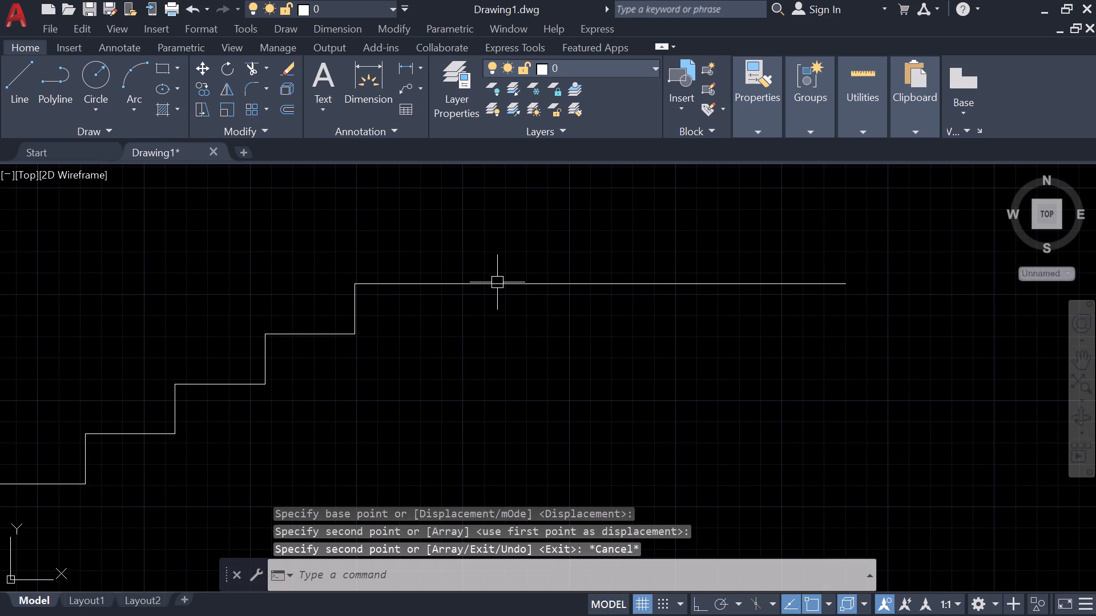
# Offset the new top landing line 6" upward.
pyautogui.write('o')
pyautogui.press('space')
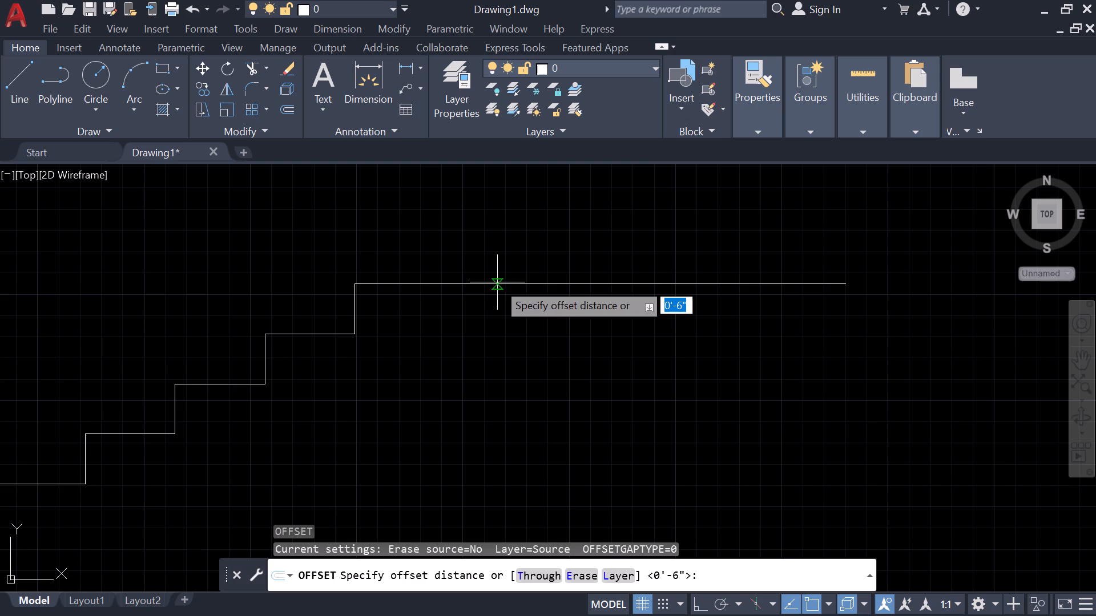
pyautogui.write('6')
pyautogui.press('space')
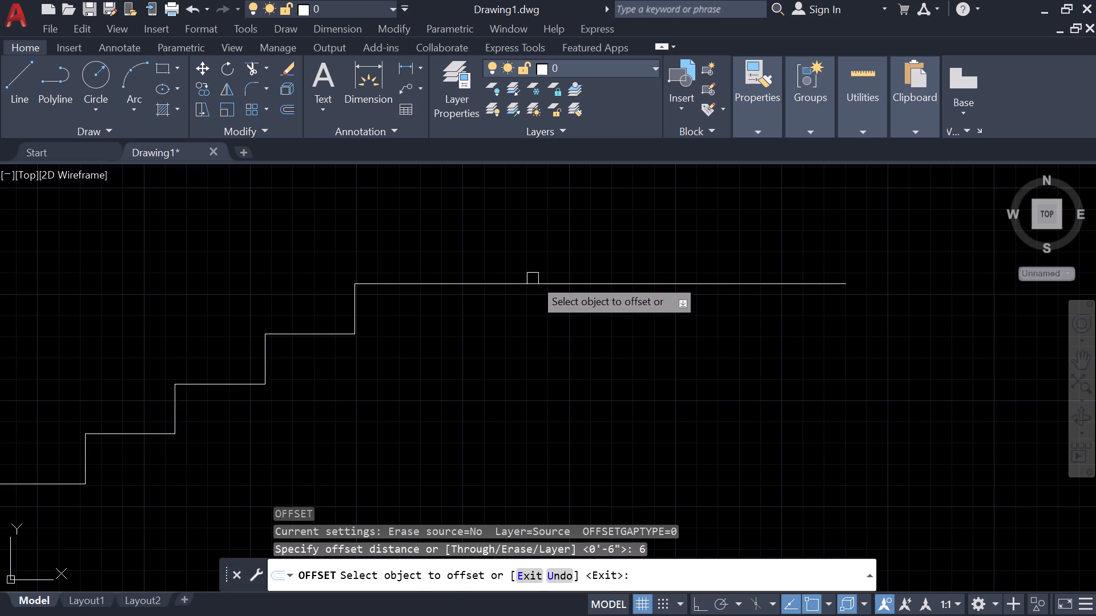
pyautogui.click(557, 287)
pyautogui.click(563, 236)
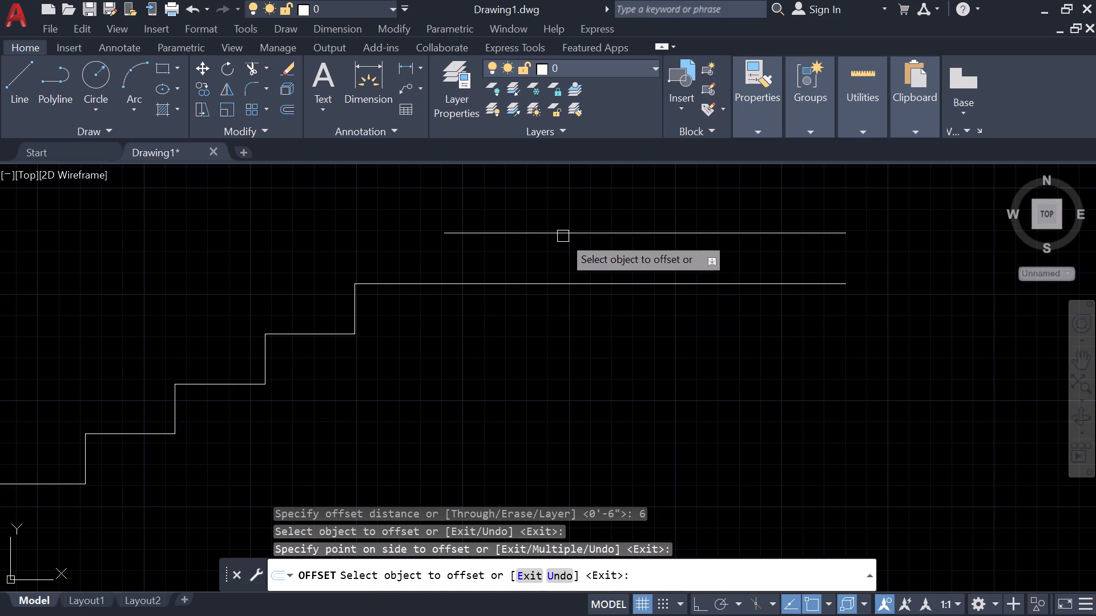
pyautogui.press('Escape')
pyautogui.press('Escape')
# Copy the left one of the two spare steps from its riser's bottom end to the left end of the right landing's upper line.
pyautogui.scroll(-2, 529, 264)
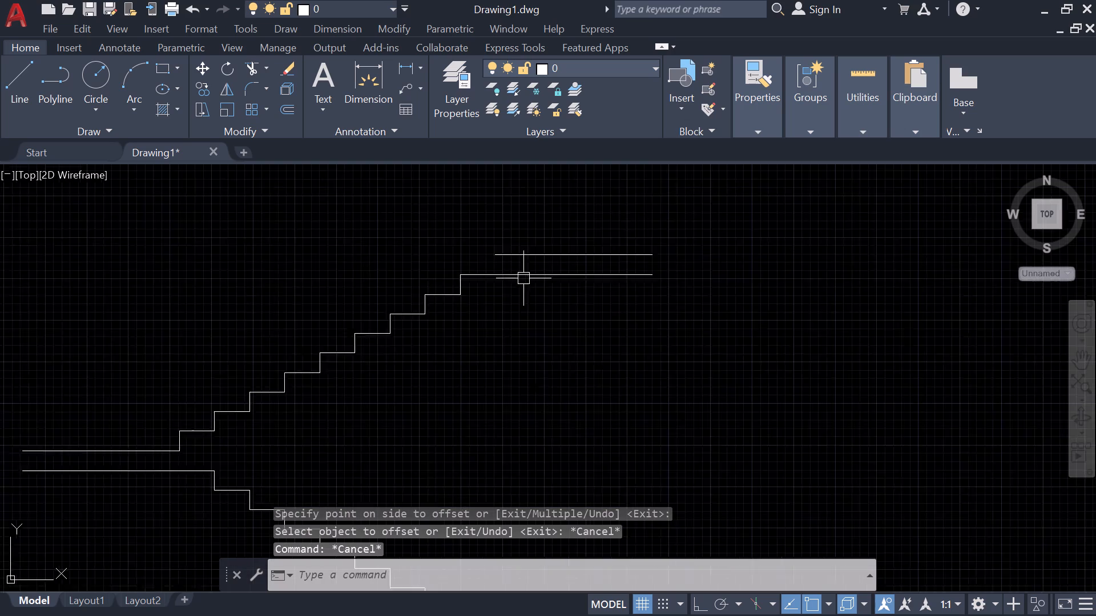
pyautogui.scroll(-2, 519, 287)
pyautogui.moveTo(373, 408); pyautogui.dragTo(430, 379, button='middle')
pyautogui.scroll(4, 348, 383)
pyautogui.click(393, 492)
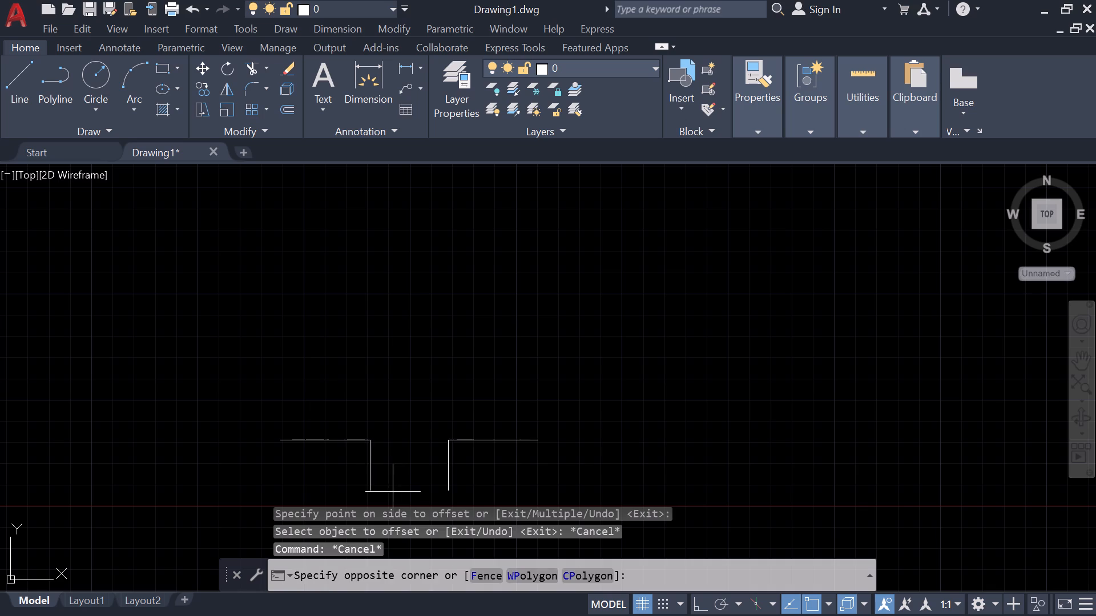
pyautogui.click(279, 360)
pyautogui.write('co')
pyautogui.press('space')
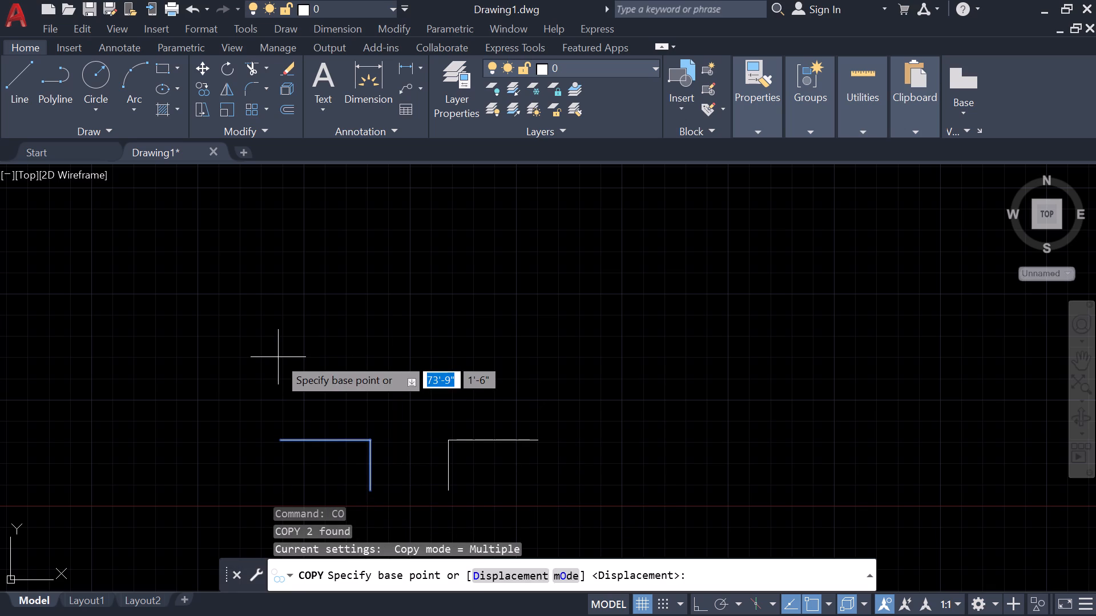
pyautogui.click(369, 488)
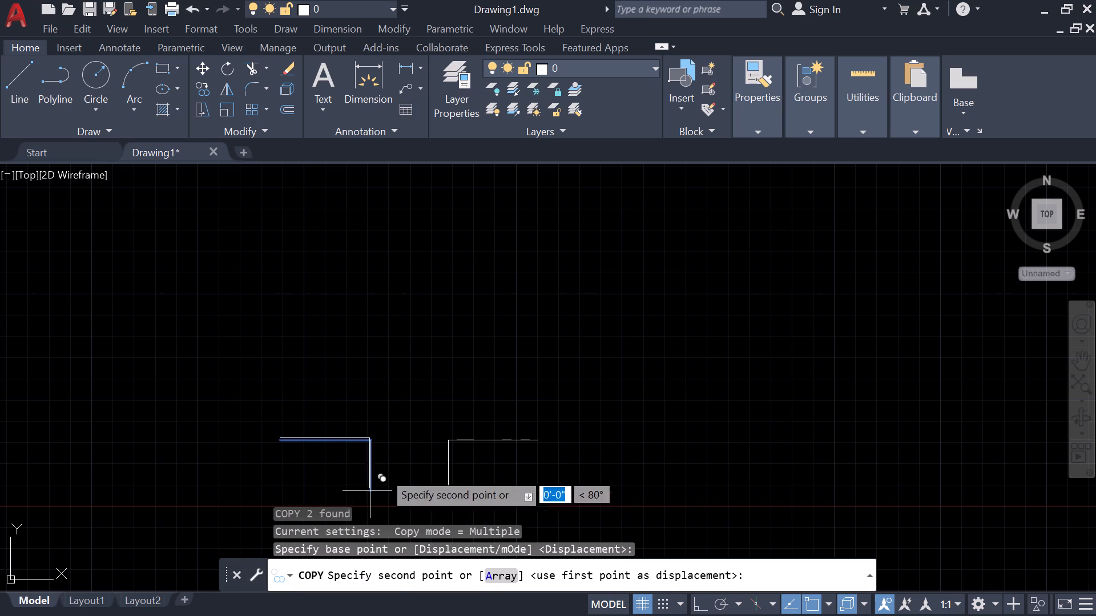
pyautogui.scroll(-4, 593, 410)
pyautogui.moveTo(698, 350); pyautogui.dragTo(555, 421, button='middle')
pyautogui.scroll(5, 650, 346)
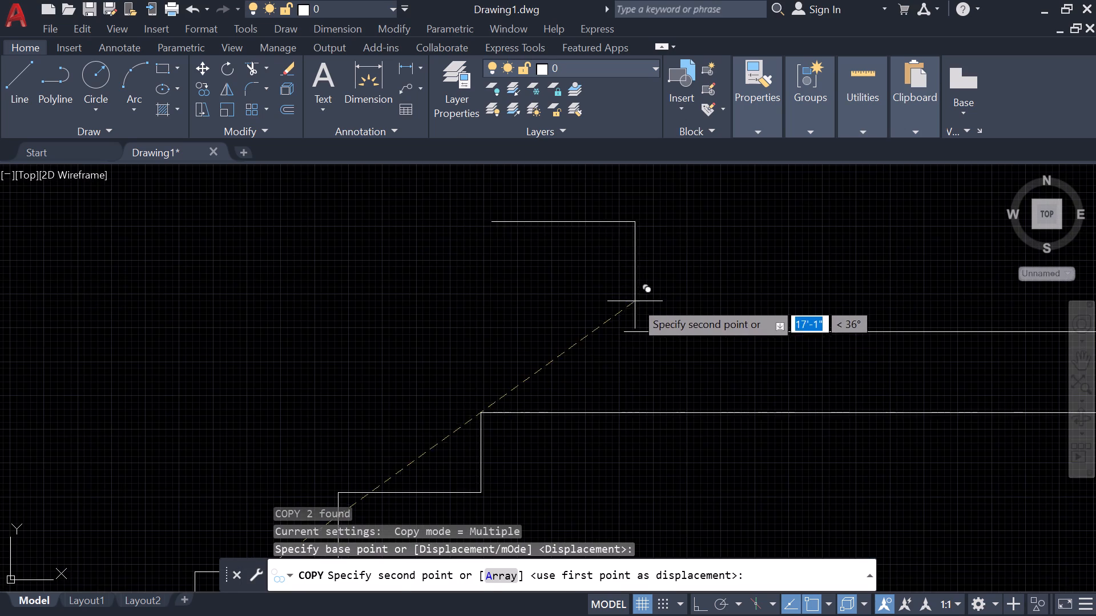
pyautogui.click(620, 333)
pyautogui.press('Escape')
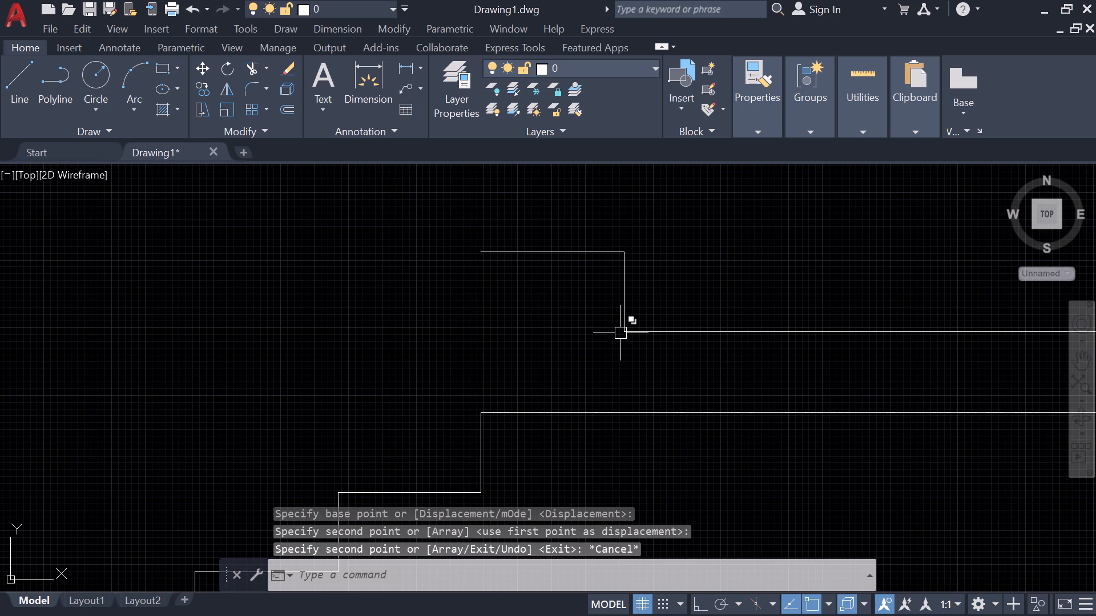
# Array-copy the step just placed as 9 items, climbing leftward from the riser's base to the tread's outer end.
pyautogui.write('co')
pyautogui.press('space')
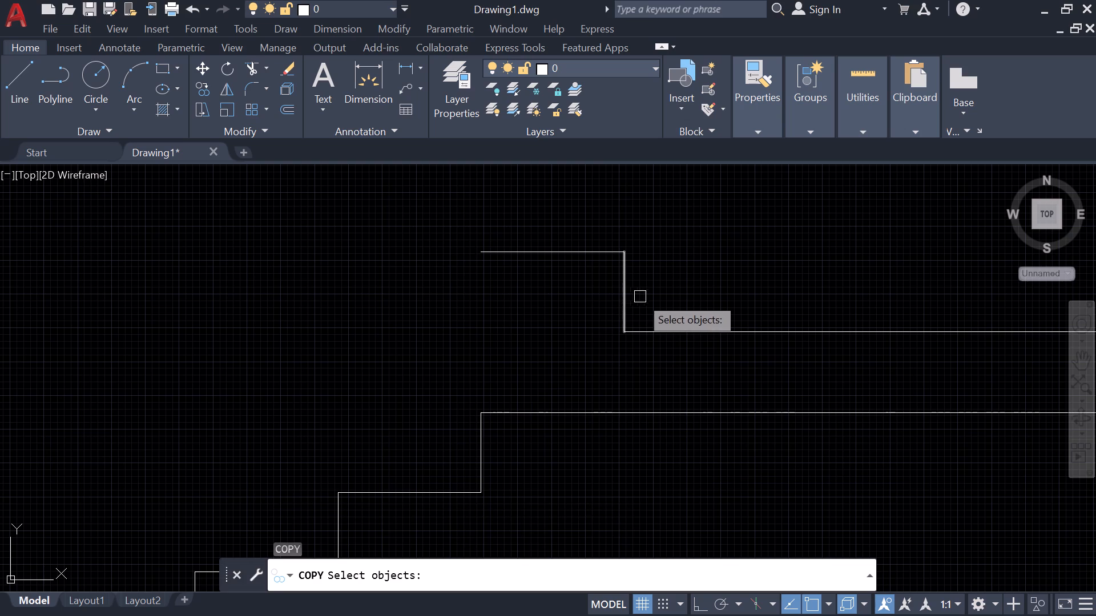
pyautogui.click(645, 289)
pyautogui.click(518, 196)
pyautogui.press('space')
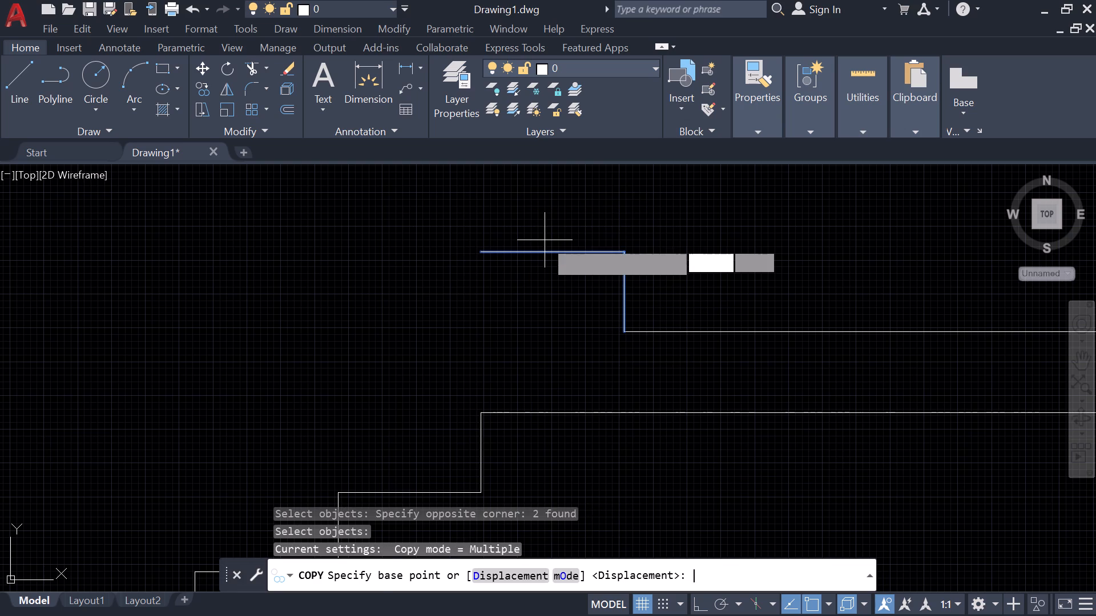
pyautogui.click(621, 329)
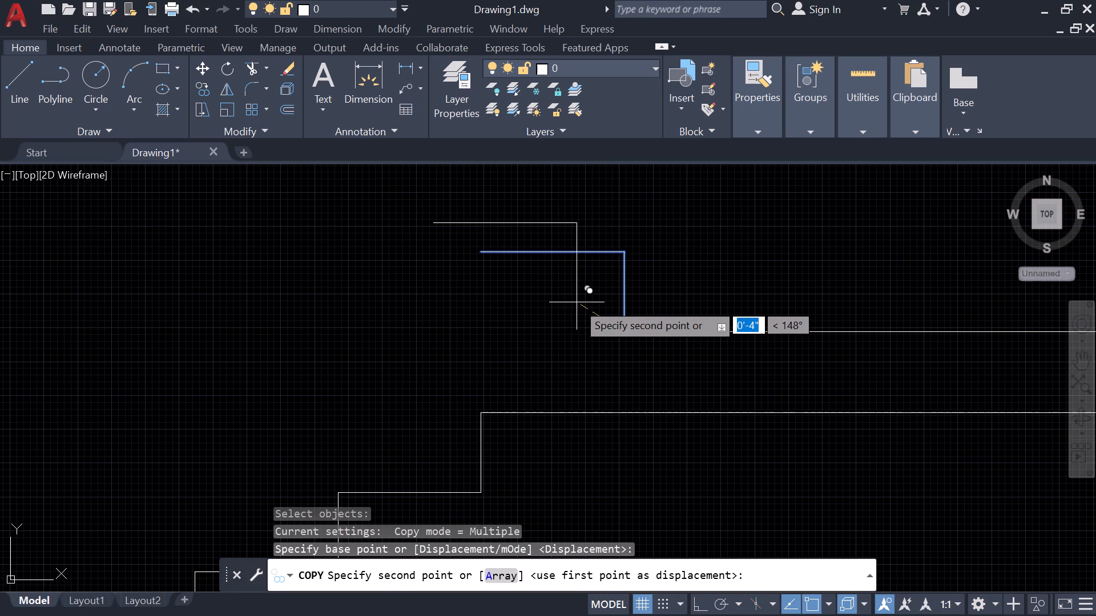
pyautogui.write('a 9')
pyautogui.press('space')
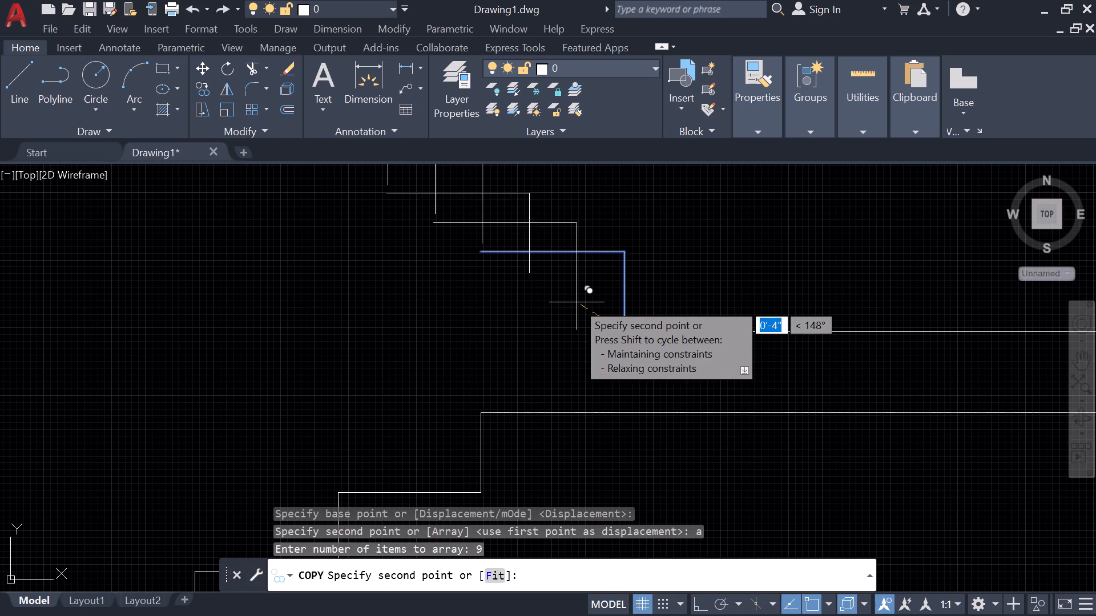
pyautogui.click(479, 254)
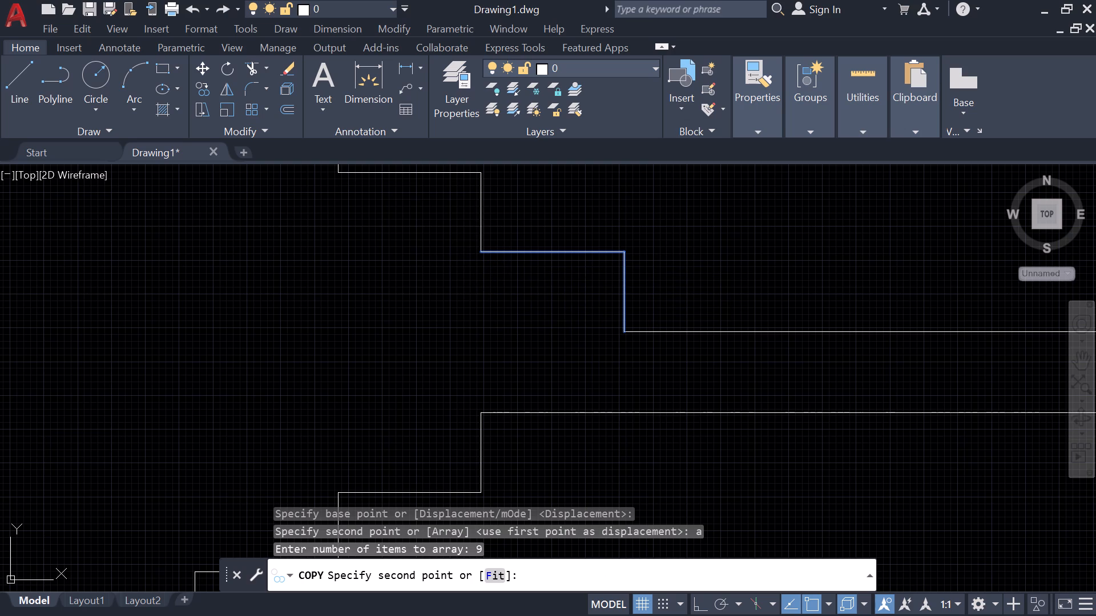
pyautogui.press('Escape')
pyautogui.press('Escape')
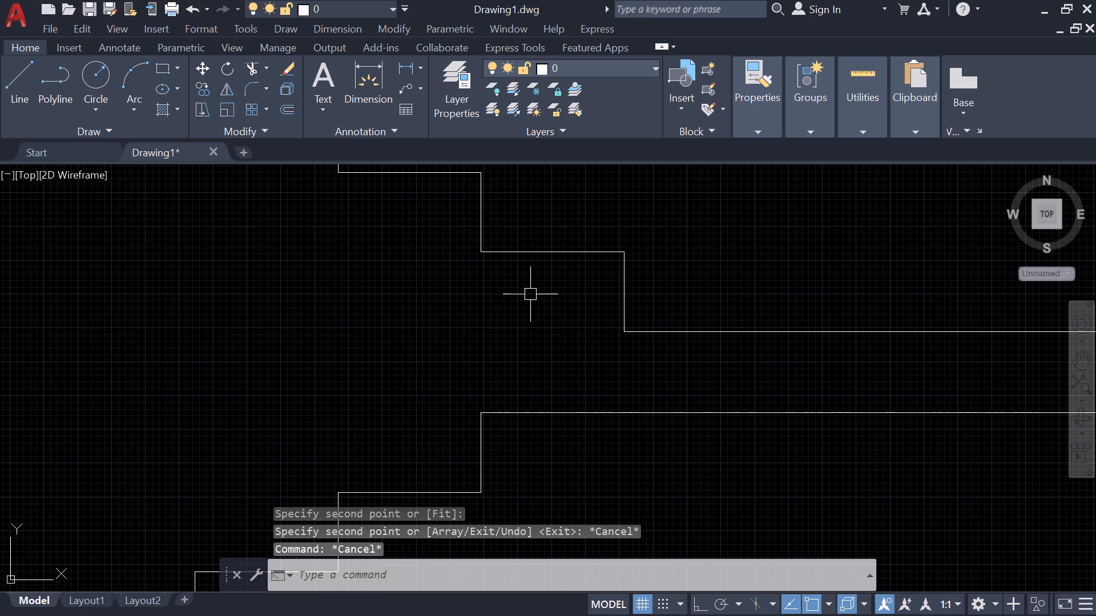
# Copy the right landing's upper line from its right end to the outer end of the upper flight's top tread.
pyautogui.scroll(-4, 529, 353)
pyautogui.moveTo(566, 410); pyautogui.dragTo(602, 294, button='middle')
pyautogui.scroll(-1, 579, 349)
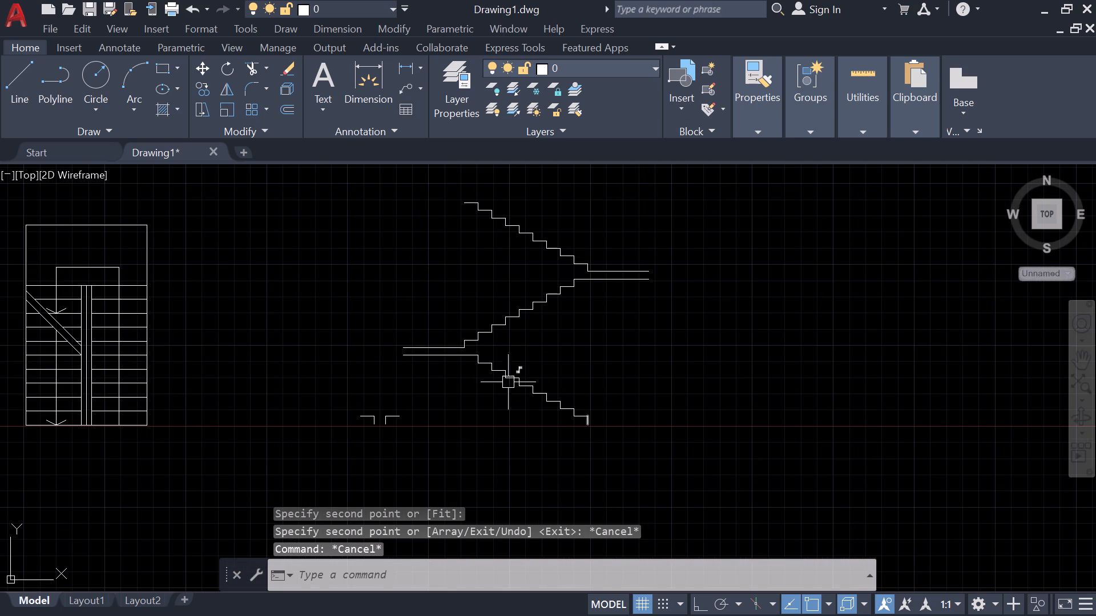
pyautogui.moveTo(556, 220); pyautogui.dragTo(698, 296, button='middle')
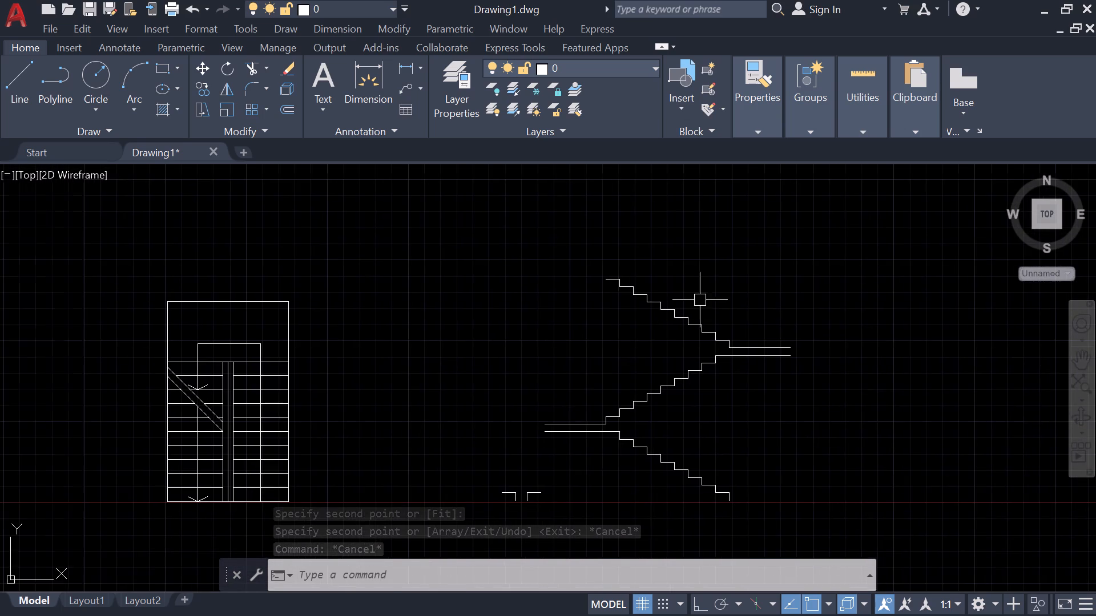
pyautogui.scroll(3, 733, 347)
pyautogui.click(789, 352)
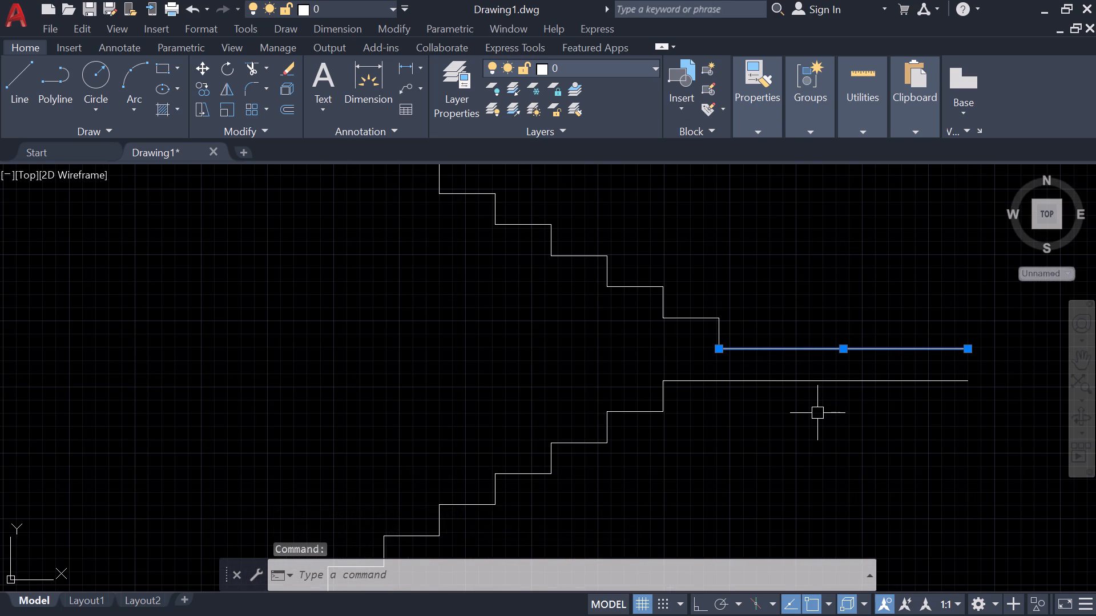
pyautogui.write('co')
pyautogui.press('space')
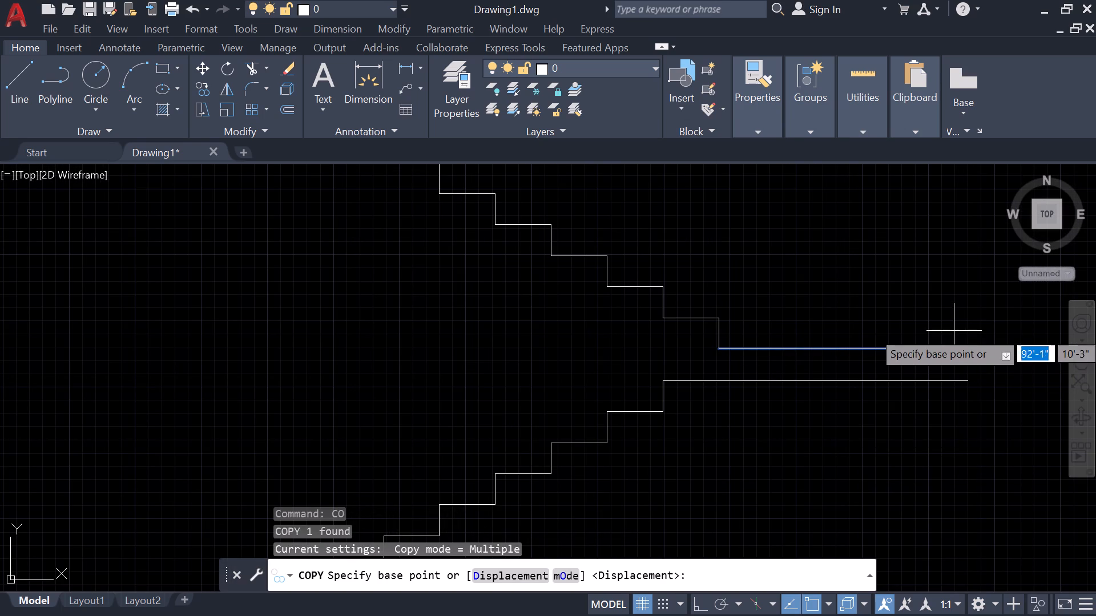
pyautogui.click(964, 348)
pyautogui.scroll(-4, 718, 296)
pyautogui.scroll(5, 612, 260)
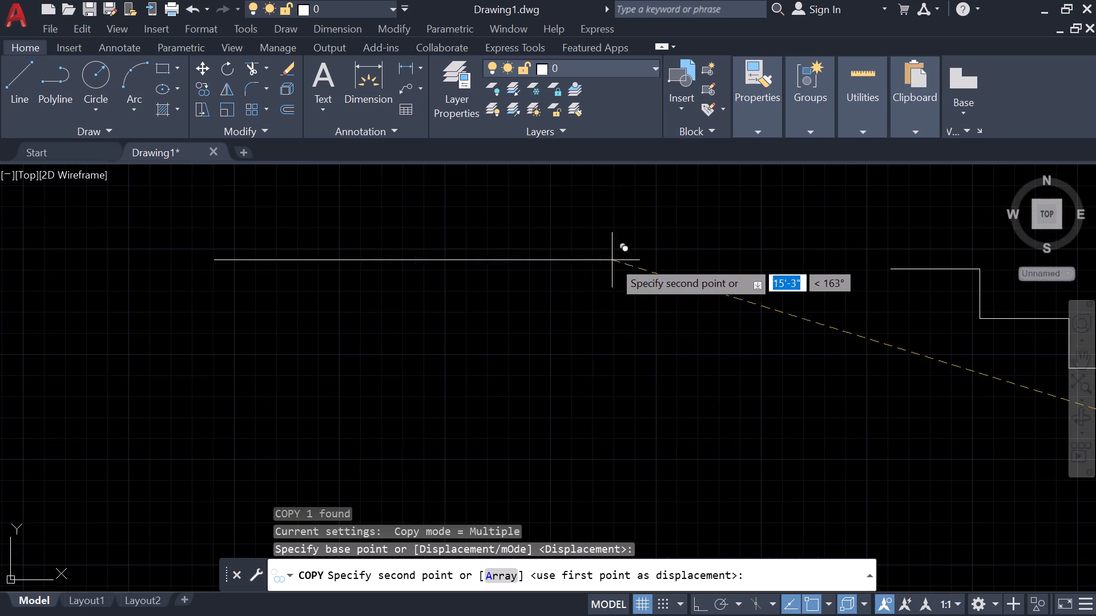
pyautogui.click(893, 271)
pyautogui.press('Escape')
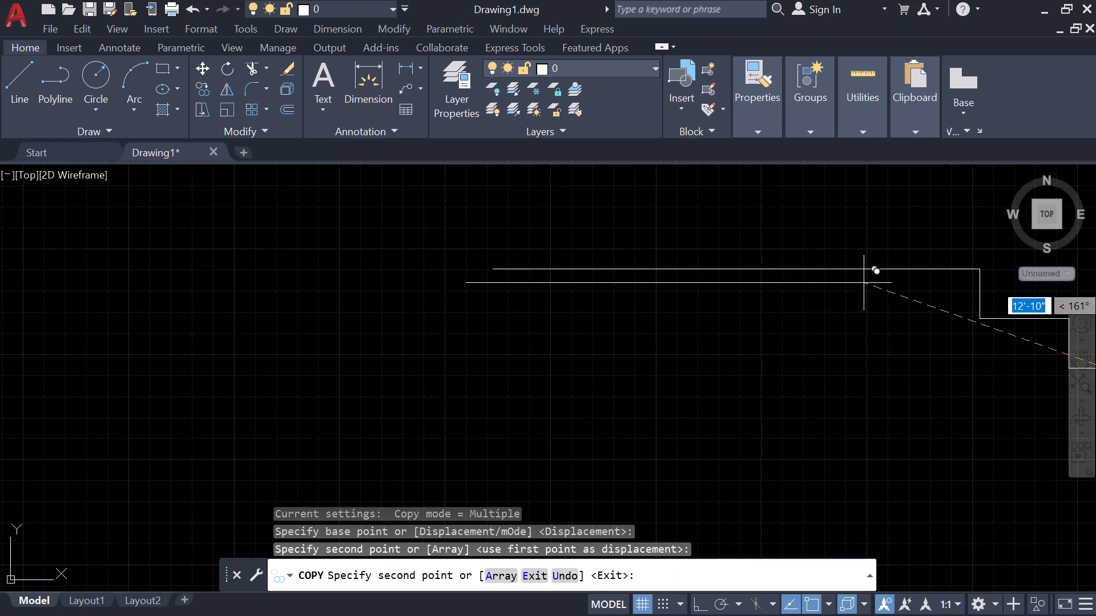
pyautogui.press('Escape')
# Draw a line under the upper flight from its top riser's base to its lowest riser's base at the right landing.
pyautogui.scroll(-3, 862, 291)
pyautogui.moveTo(844, 338); pyautogui.dragTo(832, 335, button='middle')
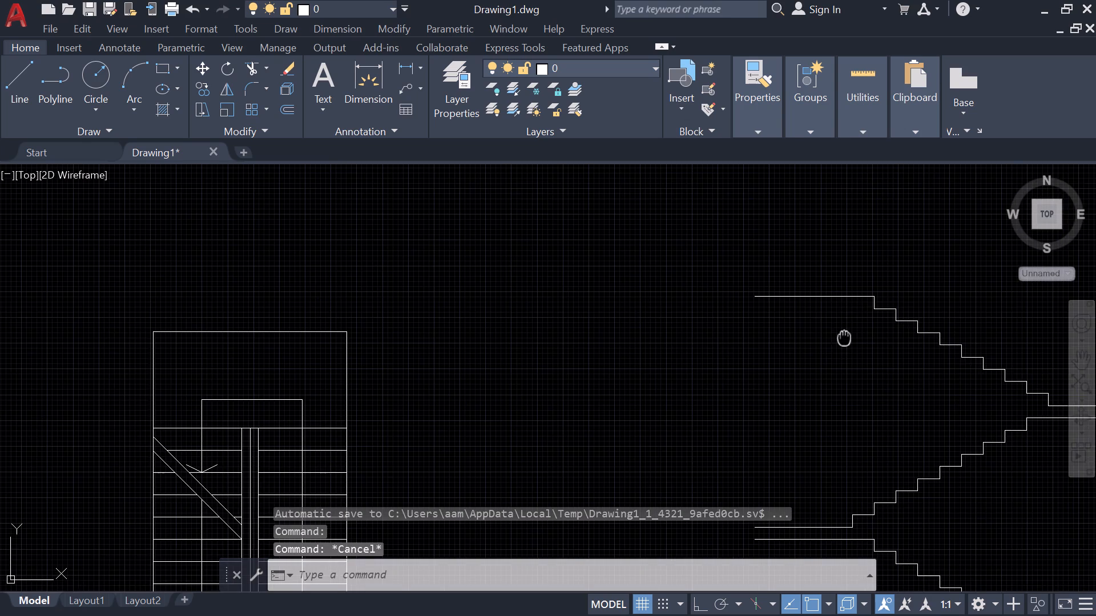
pyautogui.moveTo(832, 335); pyautogui.dragTo(664, 230, button='middle')
pyautogui.write('l')
pyautogui.press('space')
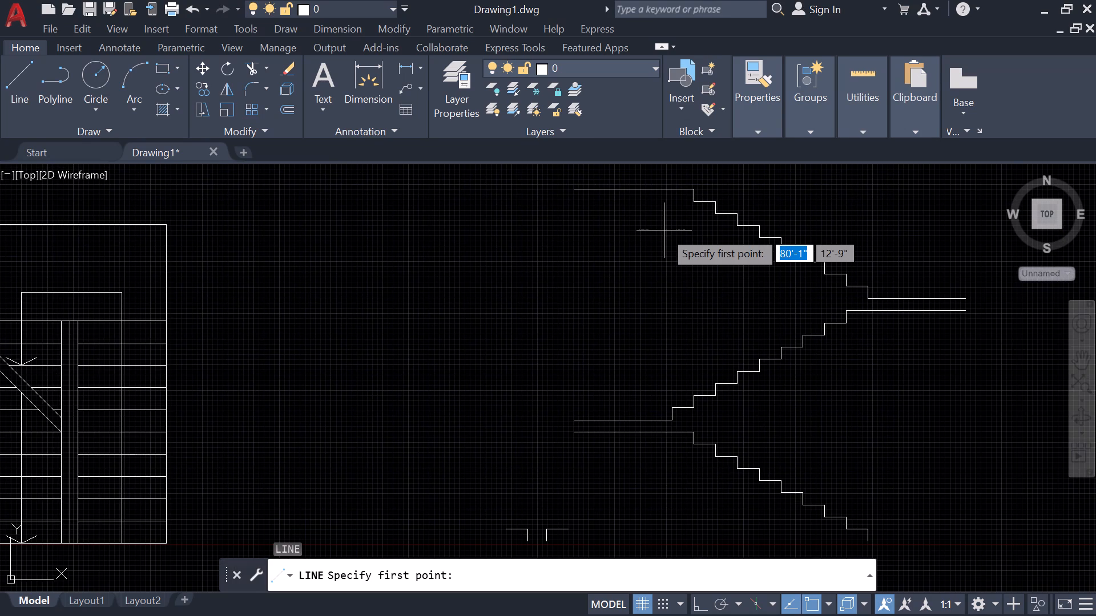
pyautogui.click(693, 206)
pyautogui.click(868, 300)
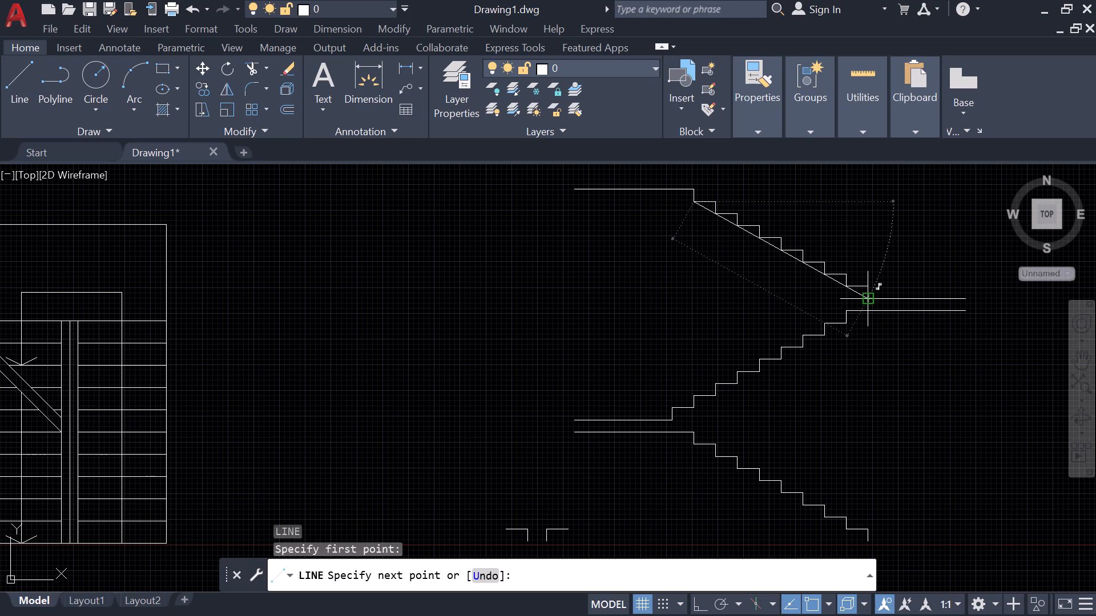
pyautogui.press('space')
# Draw a line under the middle flight from its first riser's base to the outer end of its top tread.
pyautogui.press('space')
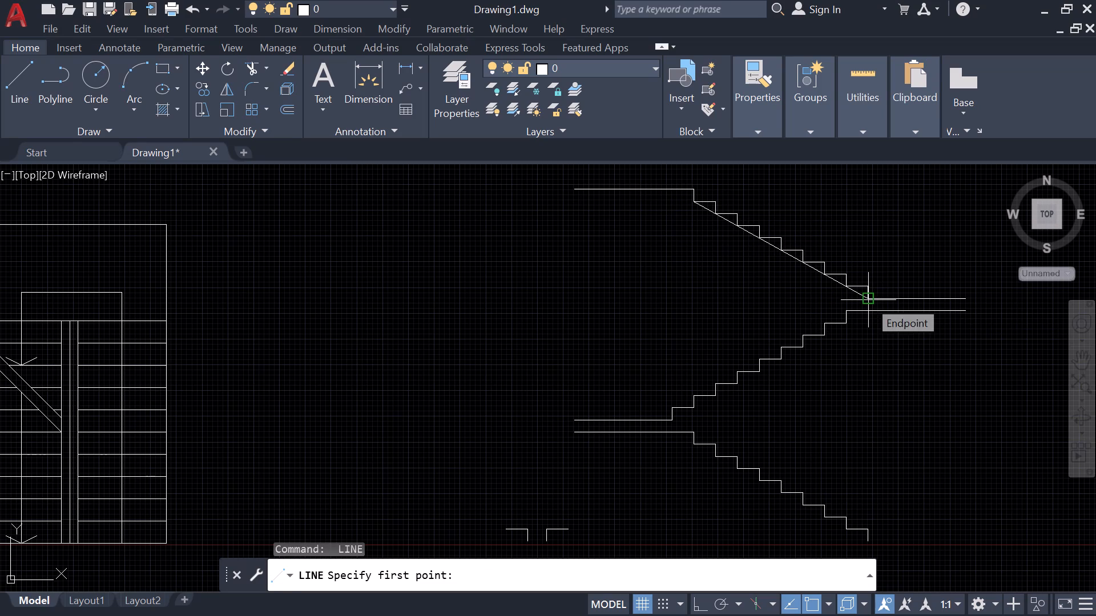
pyautogui.click(672, 419)
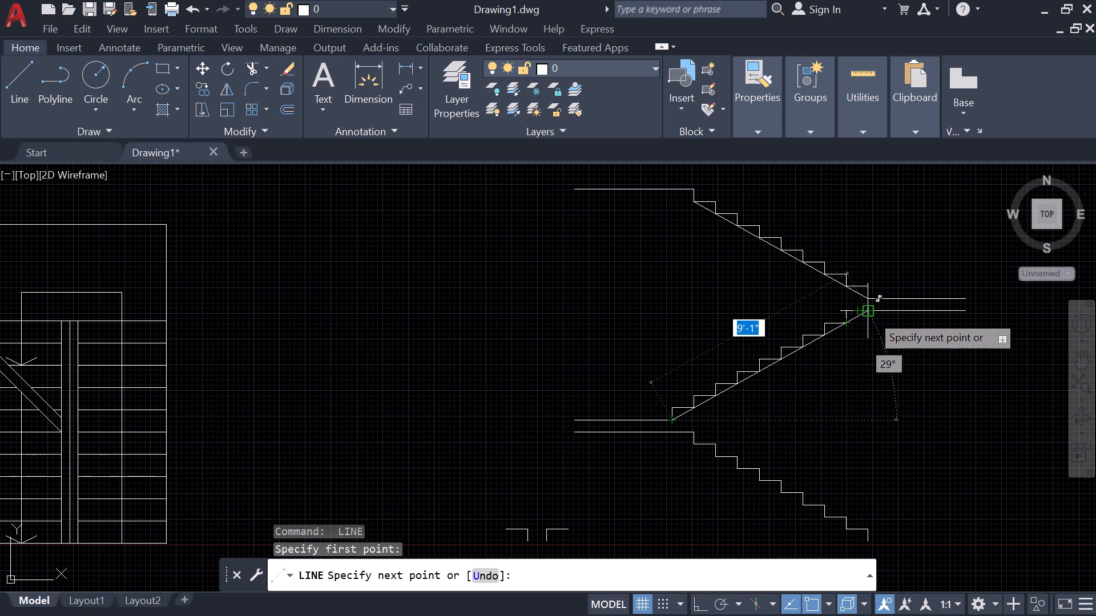
pyautogui.click(871, 314)
pyautogui.press('space')
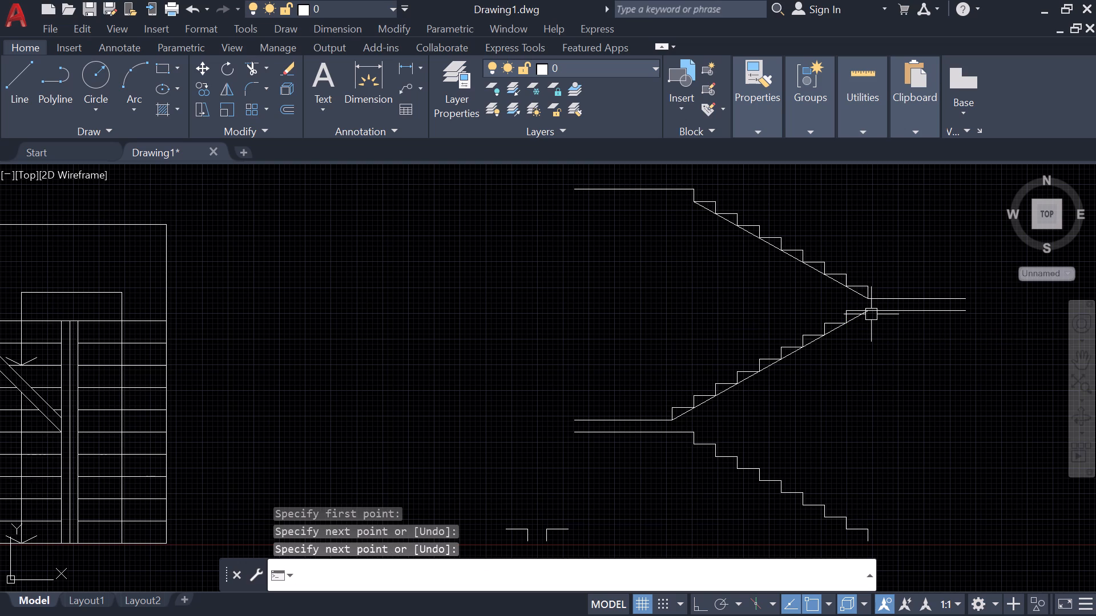
# Draw a line under the lowest flight from its bottom riser's base to the top tread's inner end at the left landing.
pyautogui.press('space')
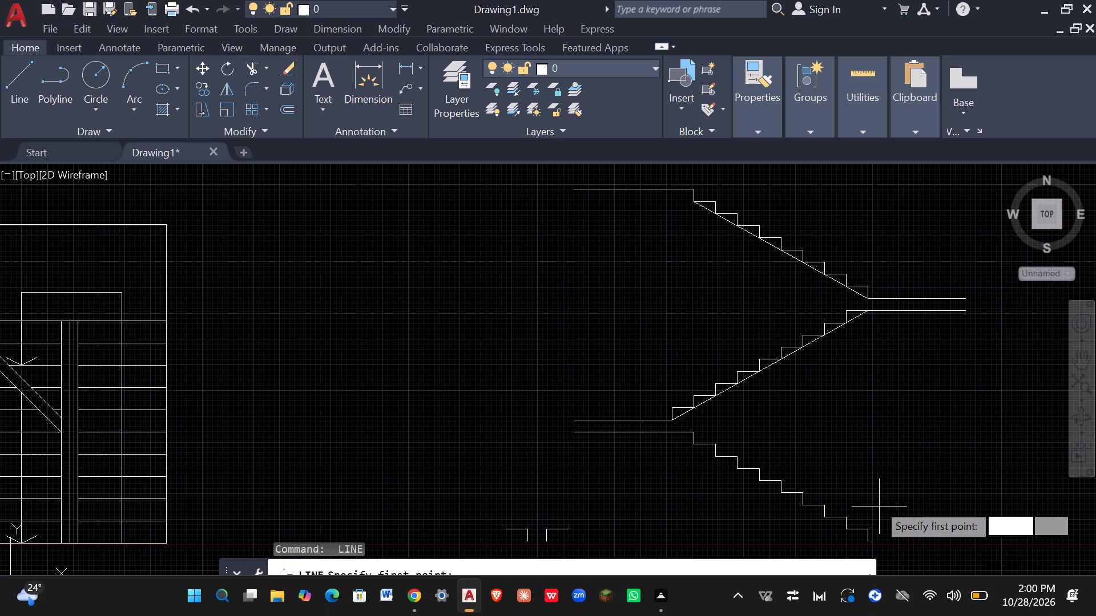
pyautogui.moveTo(875, 500); pyautogui.dragTo(782, 307, button='middle')
pyautogui.scroll(4, 771, 348)
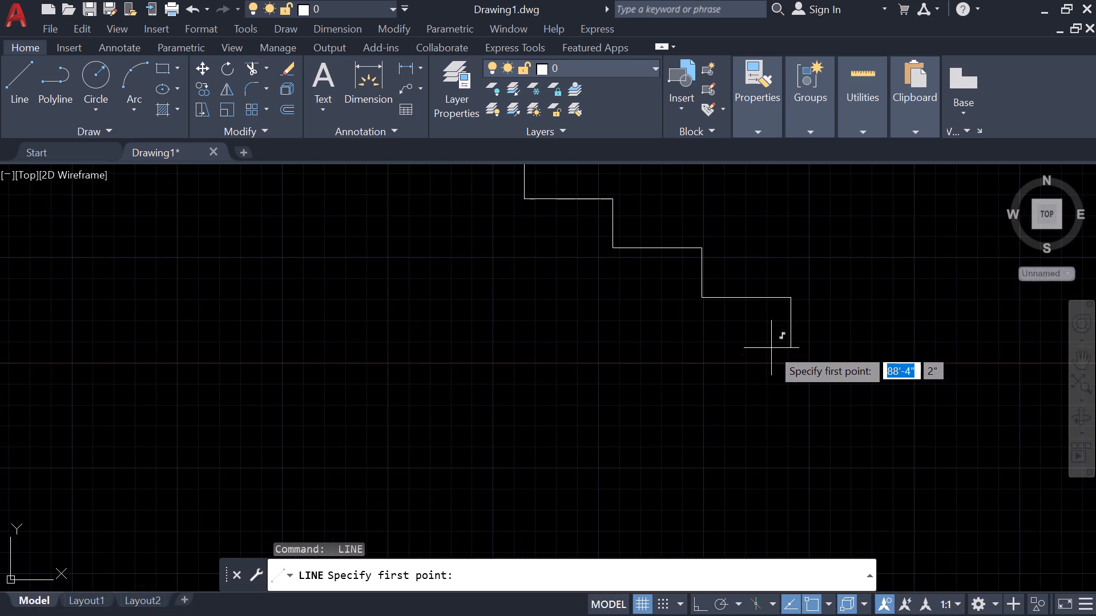
pyautogui.click(793, 347)
pyautogui.scroll(-2, 674, 316)
pyautogui.moveTo(674, 316); pyautogui.dragTo(759, 429, button='middle')
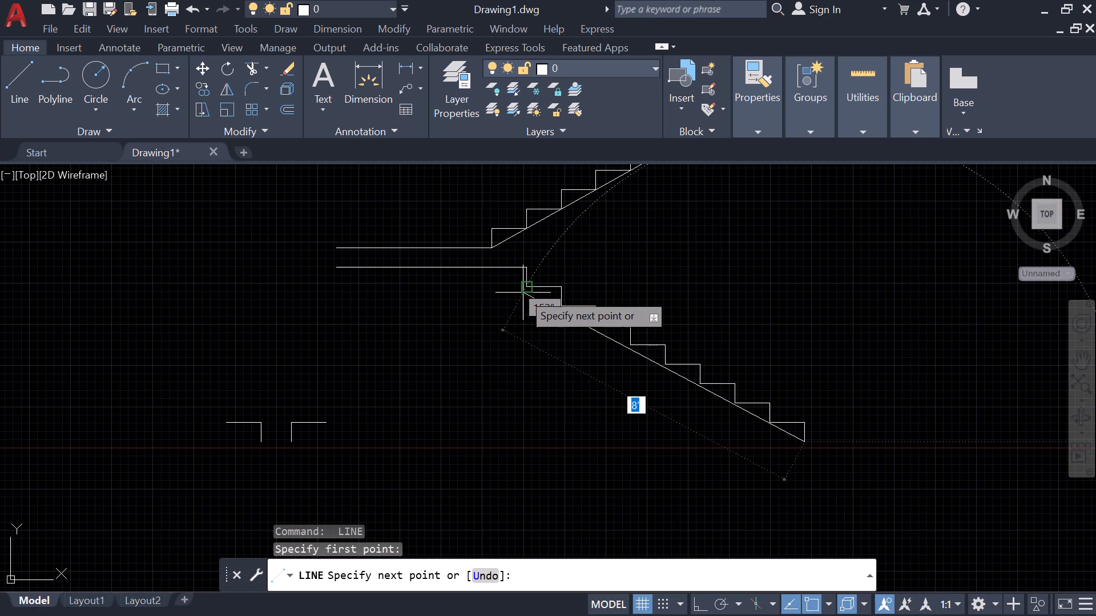
pyautogui.click(509, 266)
pyautogui.hotkey('ctrl', 'z')
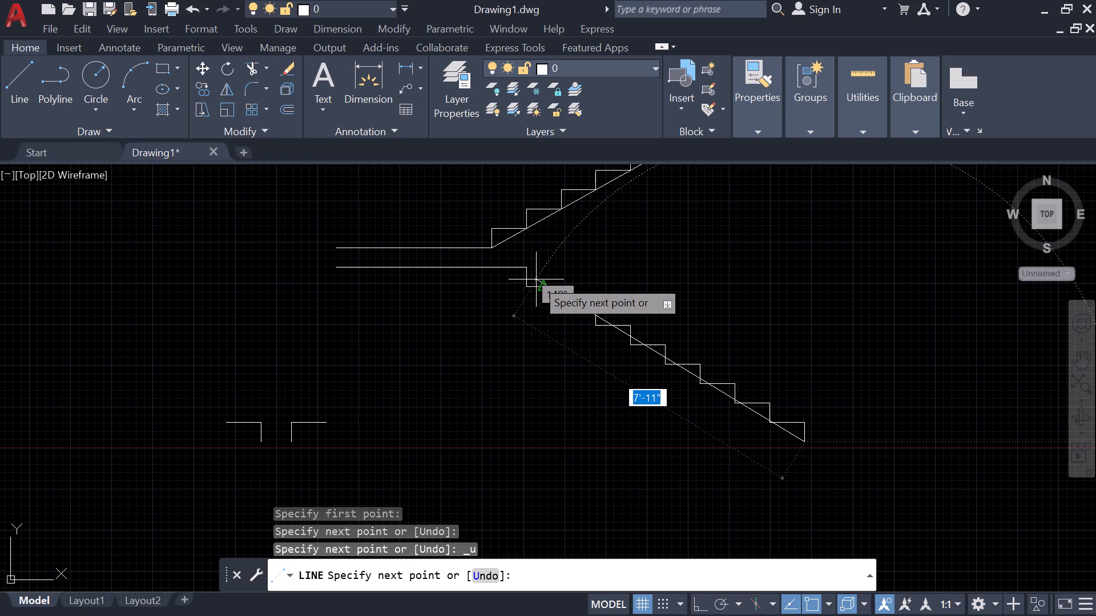
pyautogui.scroll(3, 503, 293)
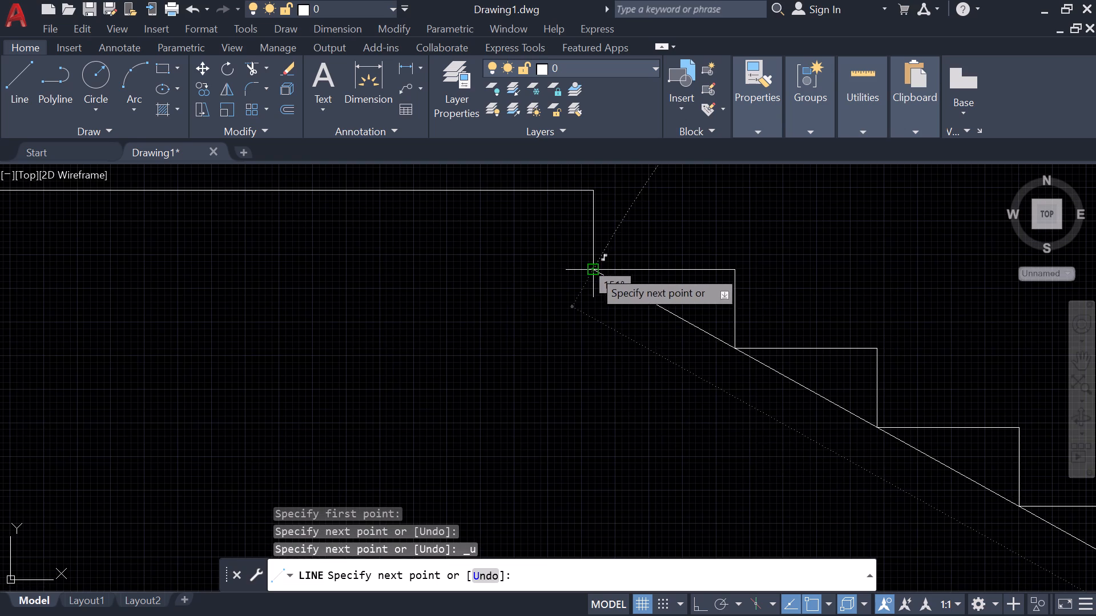
pyautogui.click(447, 190)
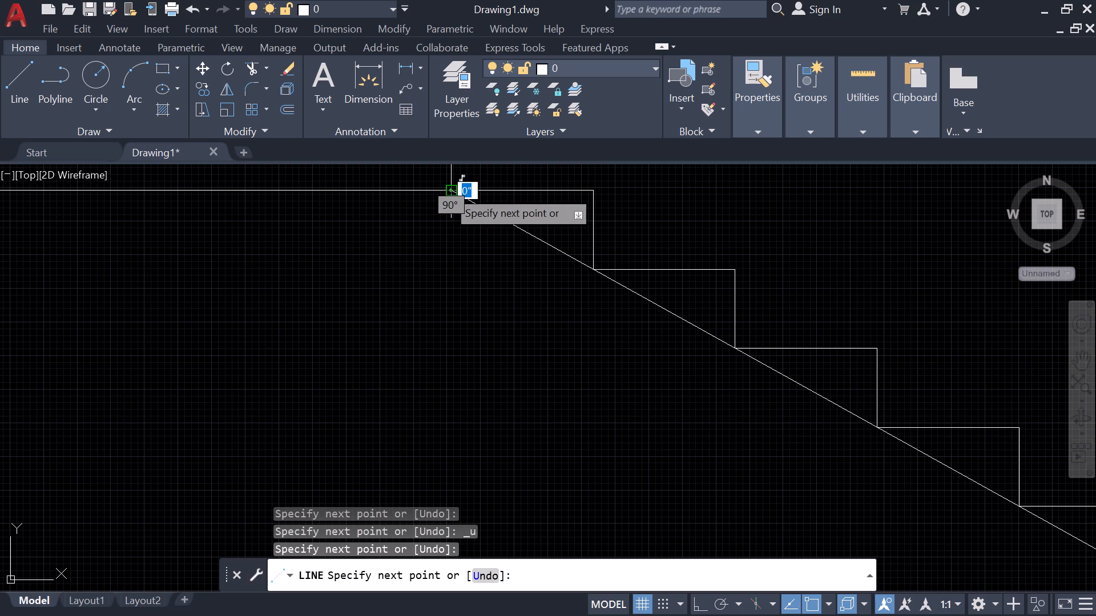
pyautogui.press('Escape')
# Offset the middle flight's sloping underside line 6" downward.
pyautogui.scroll(-2, 447, 192)
pyautogui.scroll(-2, 487, 319)
pyautogui.moveTo(494, 310); pyautogui.dragTo(430, 345, button='middle')
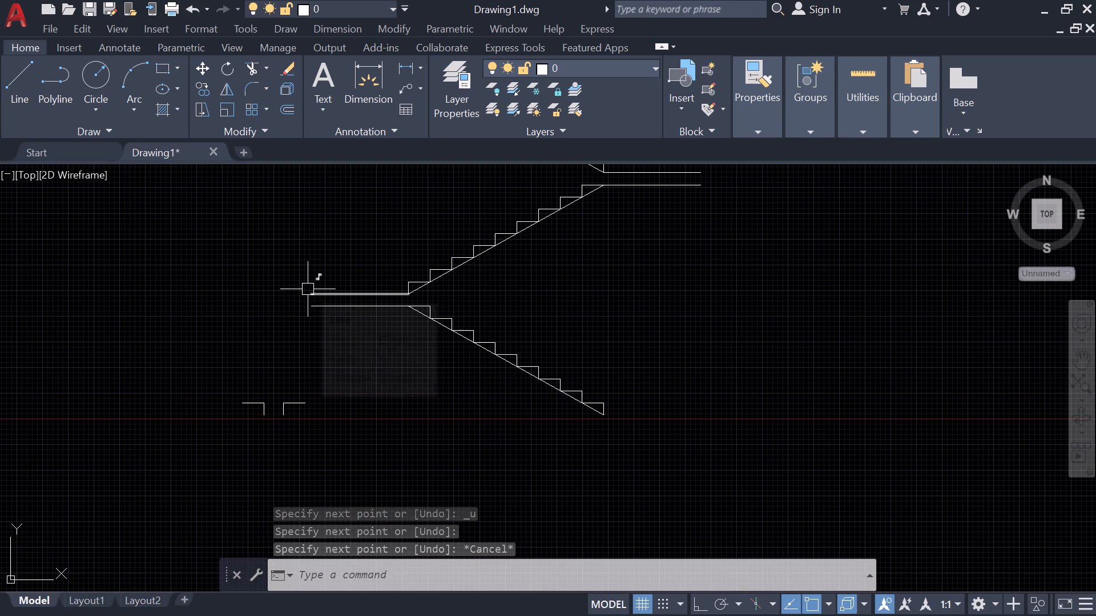
pyautogui.write('o 6')
pyautogui.press('space')
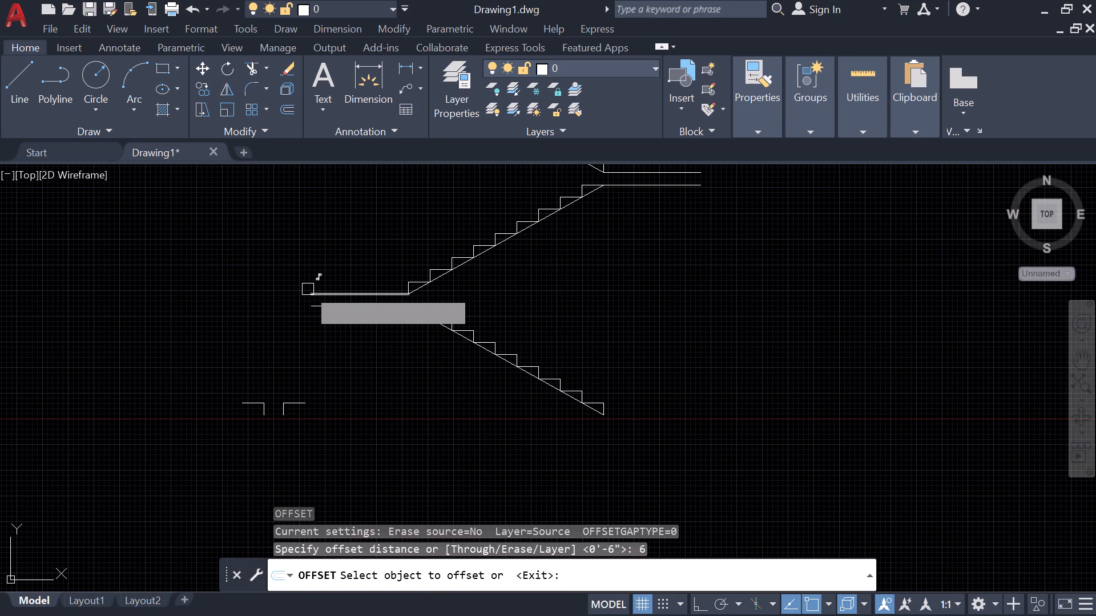
pyautogui.scroll(3, 501, 231)
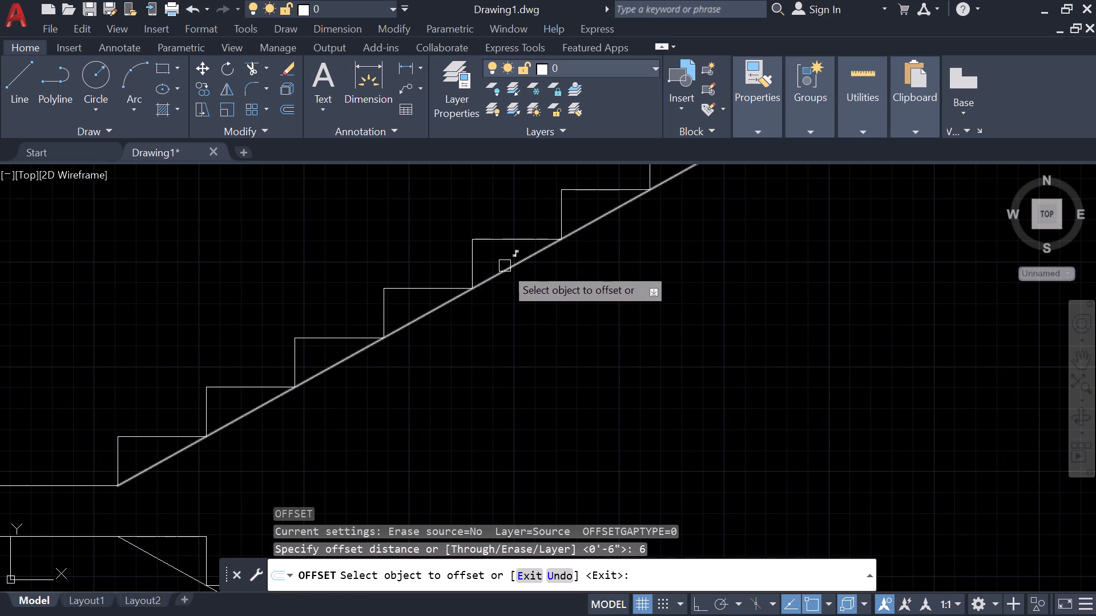
pyautogui.click(506, 270)
pyautogui.click(526, 328)
# Offset the upper flight's sloping underside line downward by the same 6" distance.
pyautogui.scroll(-4, 525, 343)
pyautogui.moveTo(566, 335); pyautogui.dragTo(549, 385, button='middle')
pyautogui.scroll(4, 542, 303)
pyautogui.click(560, 330)
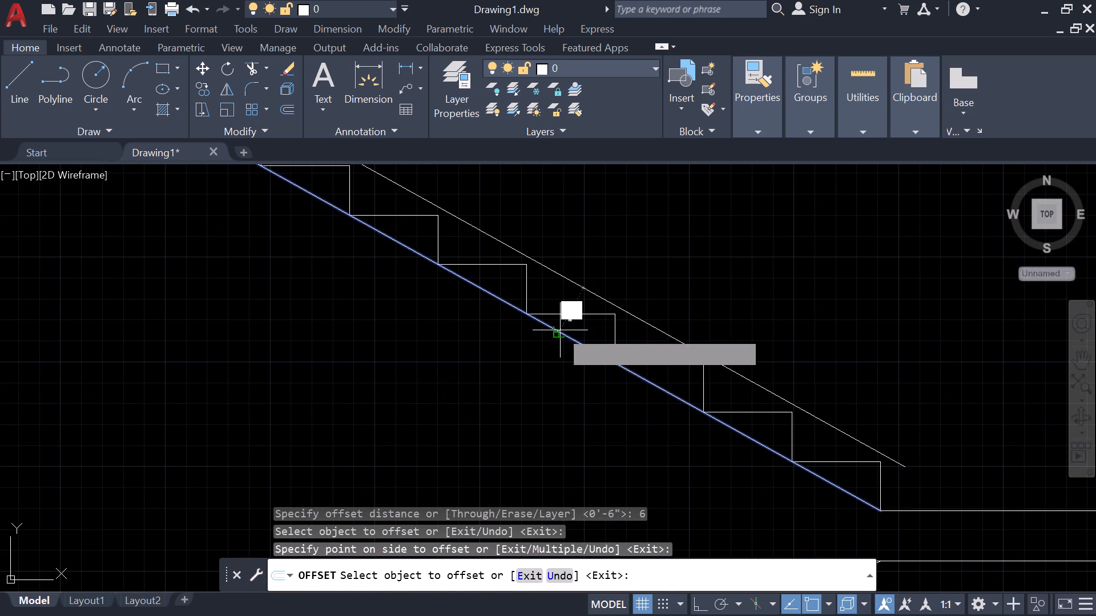
pyautogui.click(517, 373)
pyautogui.scroll(-4, 517, 379)
pyautogui.moveTo(513, 411); pyautogui.dragTo(543, 357, button='middle')
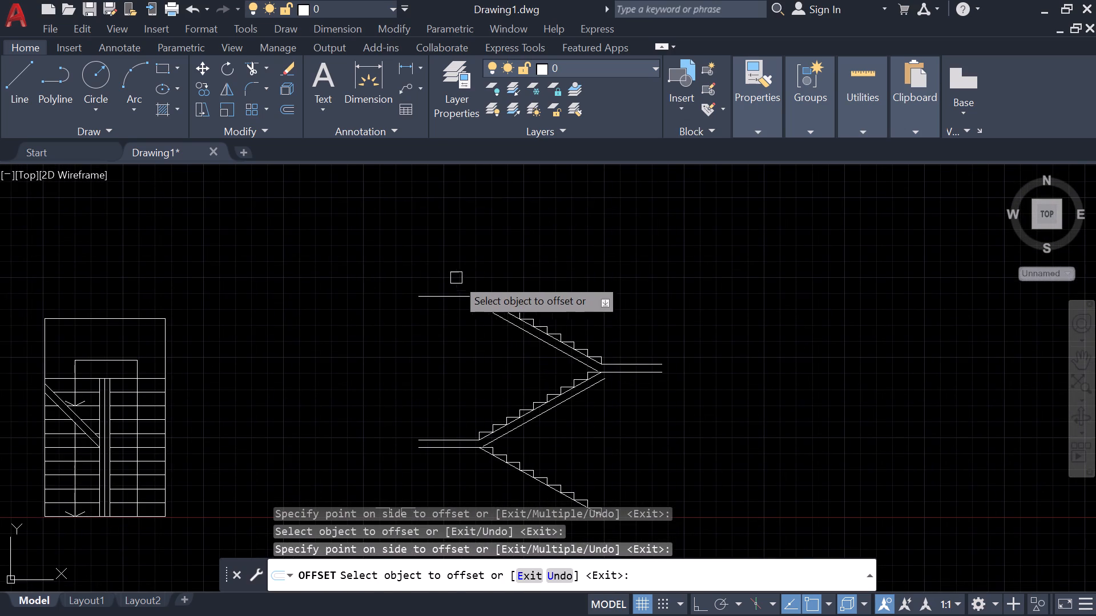
# Offset the top landing line 6" downward to form the landing slab's underside.
pyautogui.click(454, 297)
pyautogui.click(458, 318)
# Offset the lowest flight's sloping line 6" downward to form its slab underside.
pyautogui.moveTo(502, 368); pyautogui.dragTo(531, 300, button='middle')
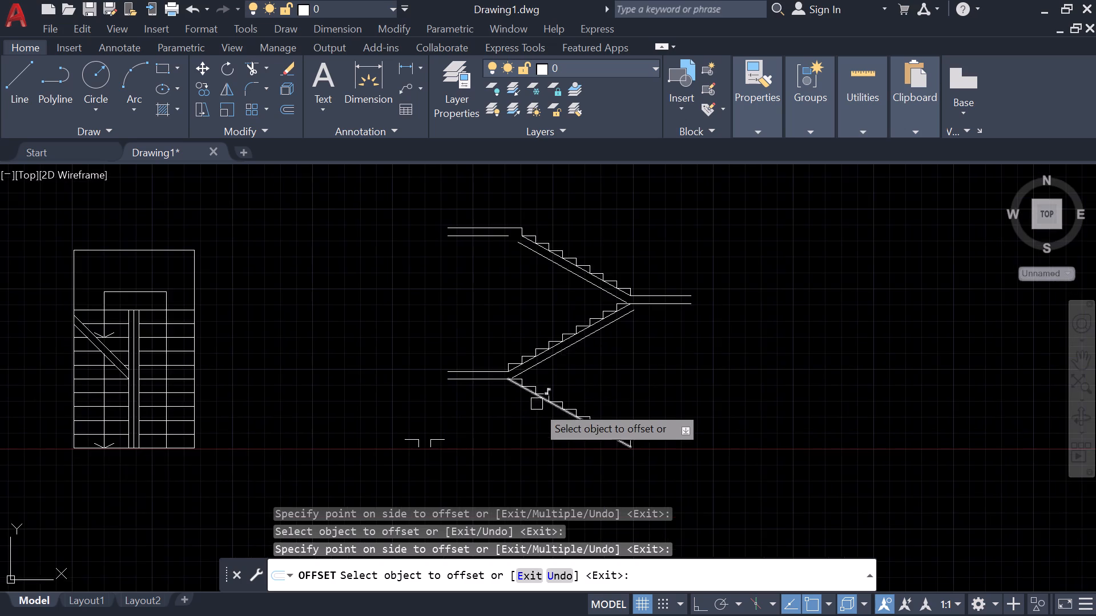
pyautogui.scroll(3, 537, 406)
pyautogui.click(563, 384)
pyautogui.click(536, 399)
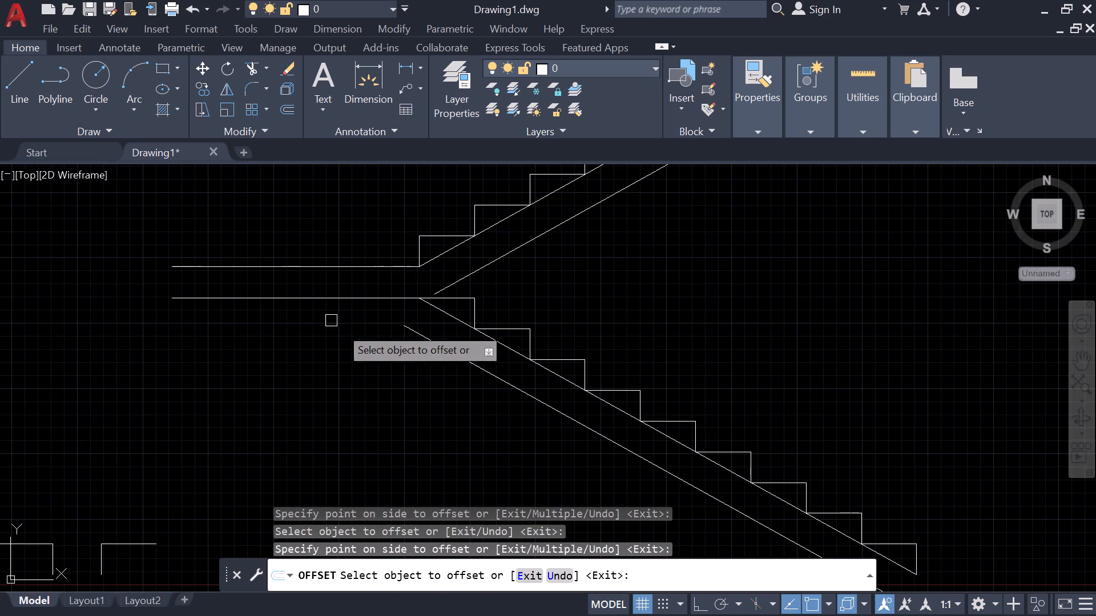
pyautogui.scroll(-1, 429, 367)
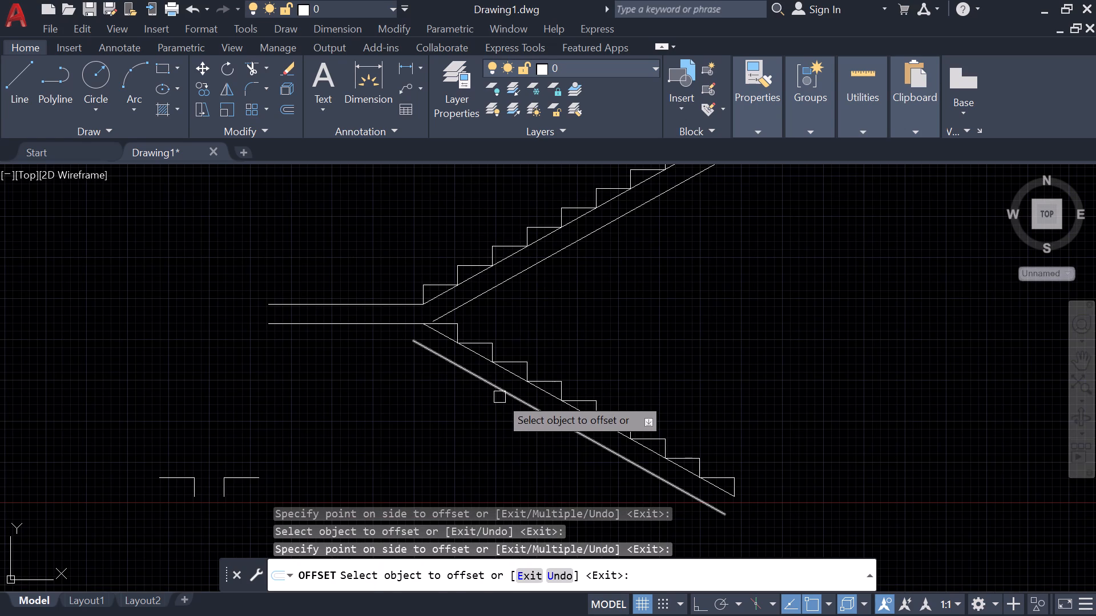
pyautogui.press('Escape')
pyautogui.press('Escape')
# Extend the lowest flight's offset line up to the left landing's underside, and the middle flight's offset line to both adjoining landing undersides.
pyautogui.write('ex')
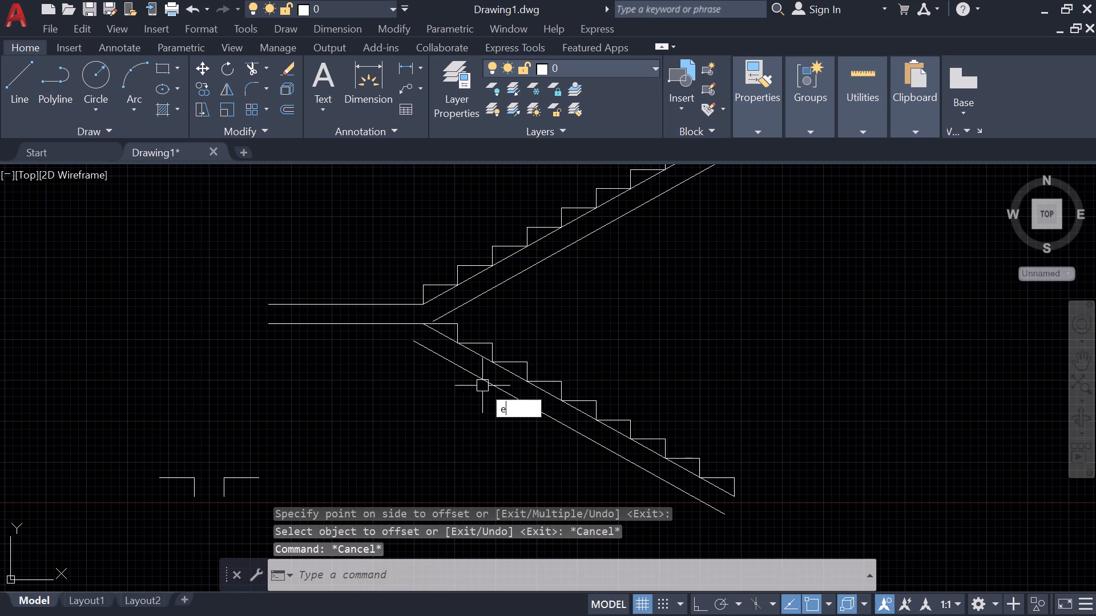
pyautogui.press('space')
pyautogui.click(482, 386)
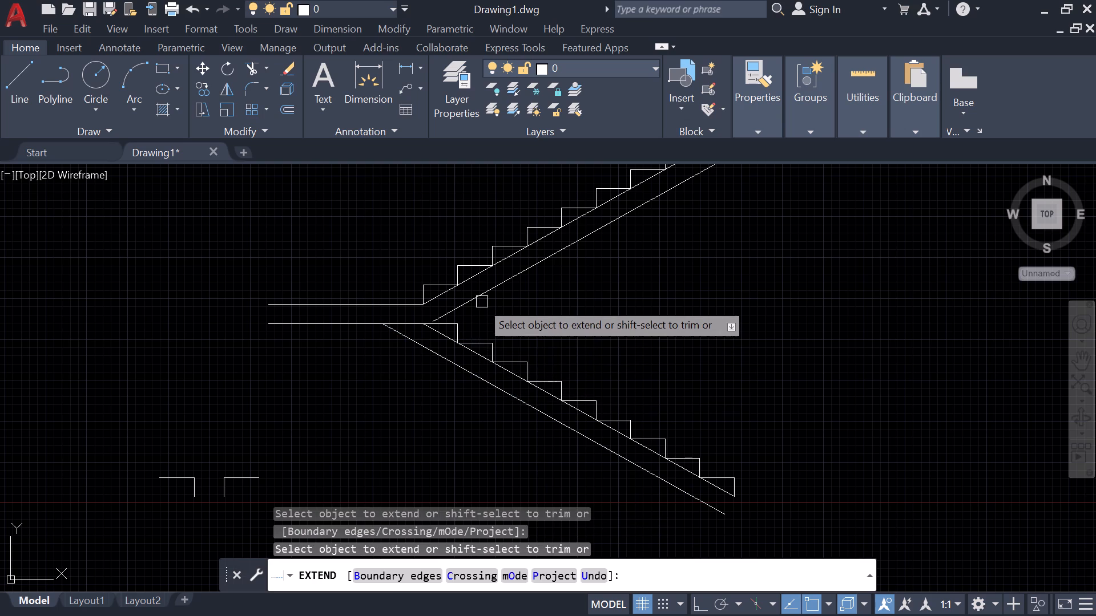
pyautogui.click(480, 298)
pyautogui.moveTo(551, 310); pyautogui.dragTo(495, 488, button='middle')
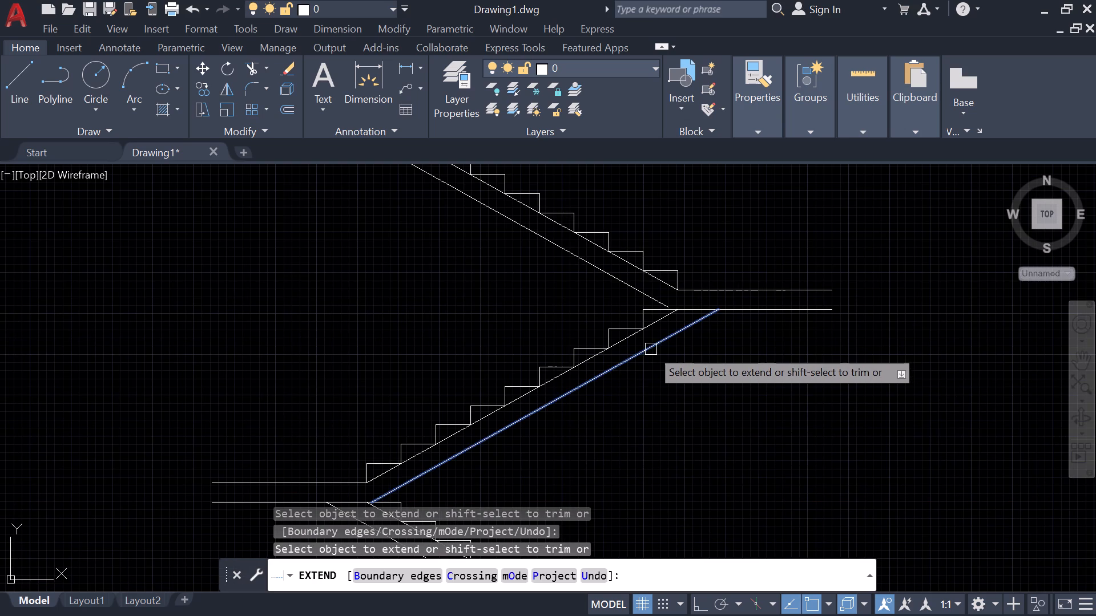
pyautogui.click(651, 349)
# Extend both ends of the upper flight's offset underside line to the right and top landing undersides.
pyautogui.click(618, 284)
pyautogui.moveTo(637, 301); pyautogui.dragTo(690, 390, button='middle')
pyautogui.scroll(1, 637, 301)
pyautogui.scroll(-3, 427, 262)
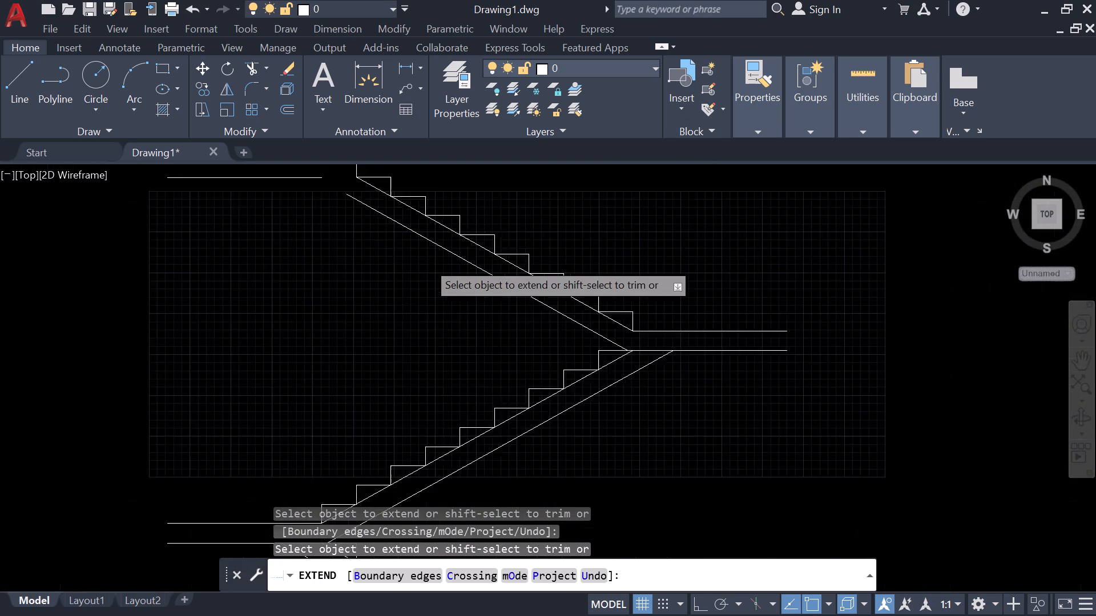
pyautogui.scroll(3, 394, 241)
pyautogui.click(421, 232)
pyautogui.moveTo(381, 226); pyautogui.dragTo(408, 297, button='middle')
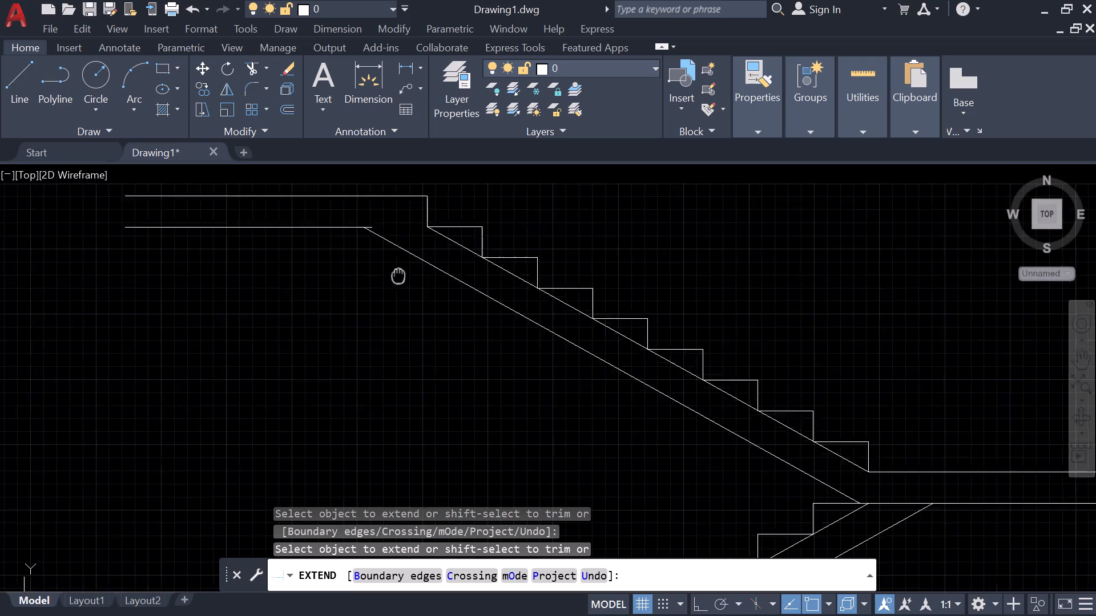
pyautogui.moveTo(408, 297); pyautogui.dragTo(422, 332, button='middle')
pyautogui.press('Escape')
pyautogui.press('Escape')
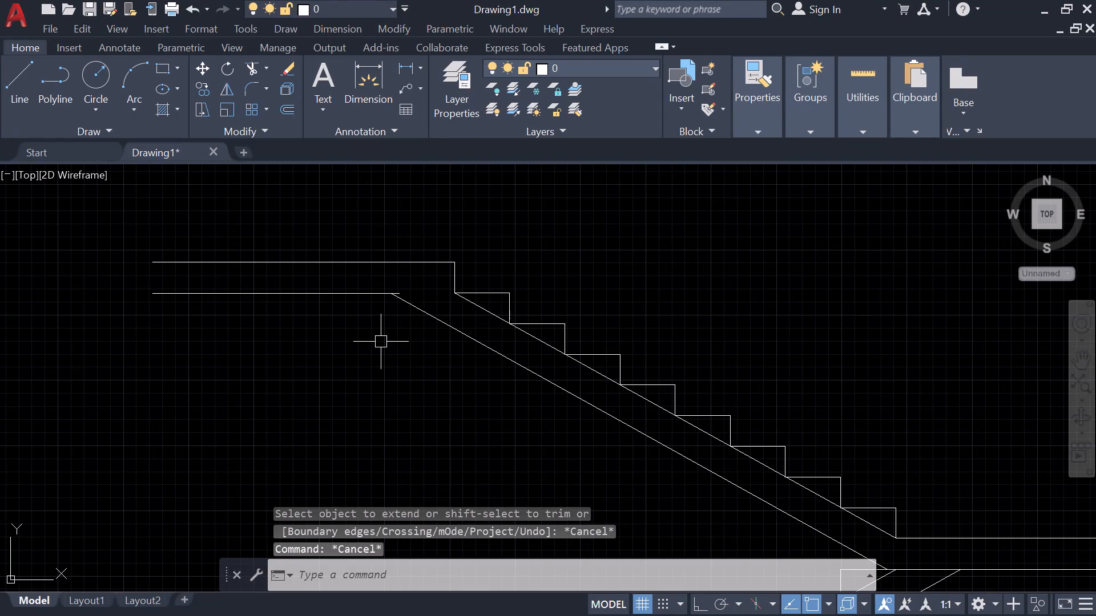
# Erase the original sloping lines touching the step corners on the upper and middle flights, keeping the offset undersides.
pyautogui.scroll(-1, 491, 406)
pyautogui.scroll(2, 555, 388)
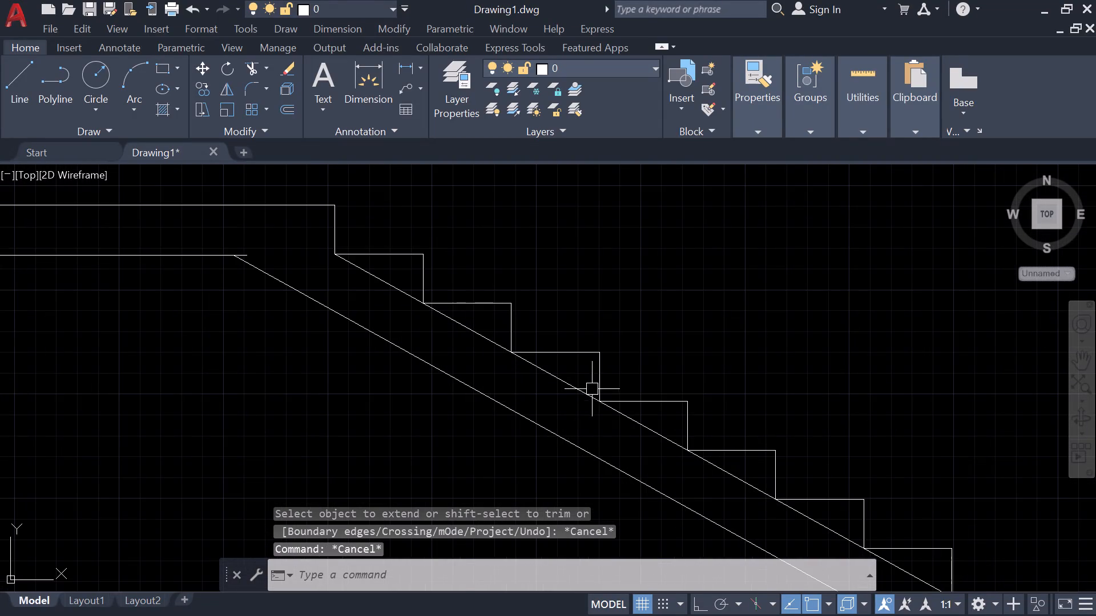
pyautogui.click(578, 391)
pyautogui.write('e')
pyautogui.press('space')
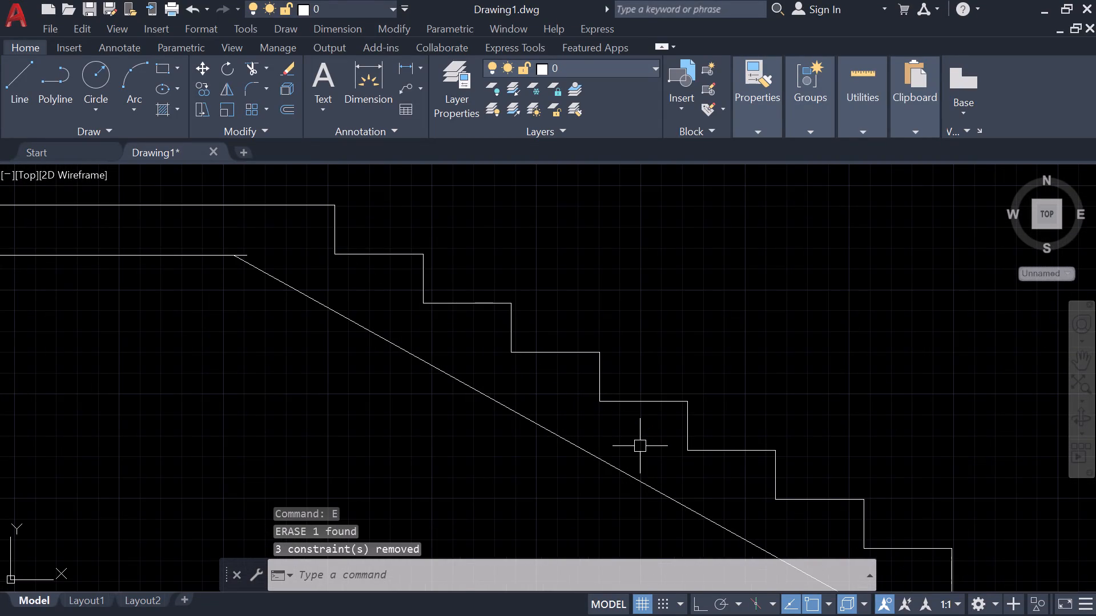
pyautogui.scroll(-2, 638, 454)
pyautogui.moveTo(640, 448); pyautogui.dragTo(553, 307, button='middle')
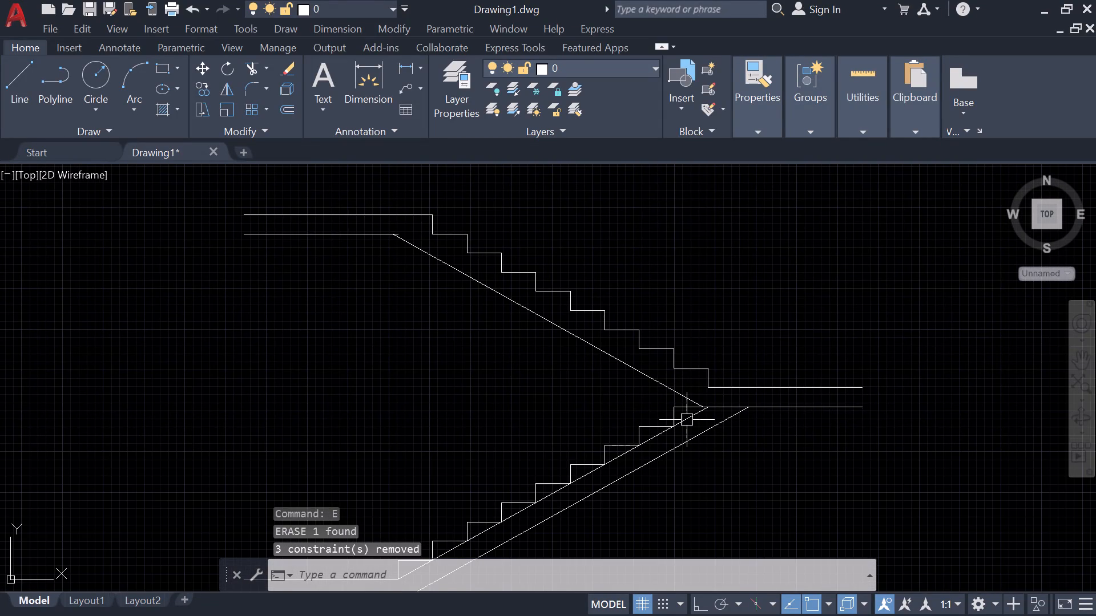
pyautogui.click(687, 420)
pyautogui.write('e')
pyautogui.press('space')
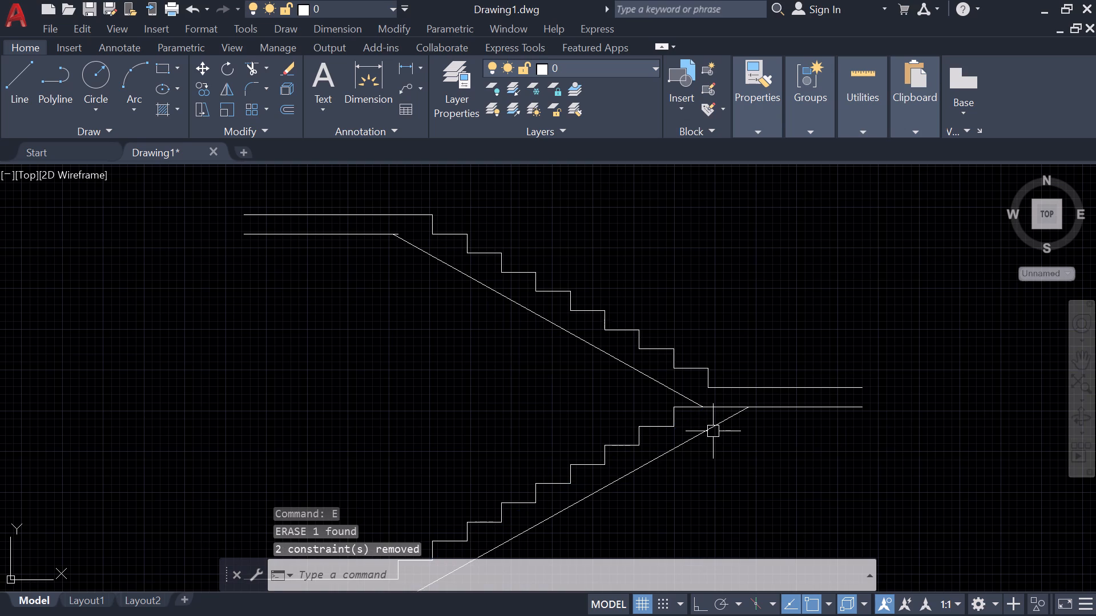
# Erase the original sloping line touching the step corners of the lowest flight.
pyautogui.scroll(-2, 713, 431)
pyautogui.moveTo(713, 431); pyautogui.dragTo(713, 312, button='middle')
pyautogui.scroll(4, 606, 386)
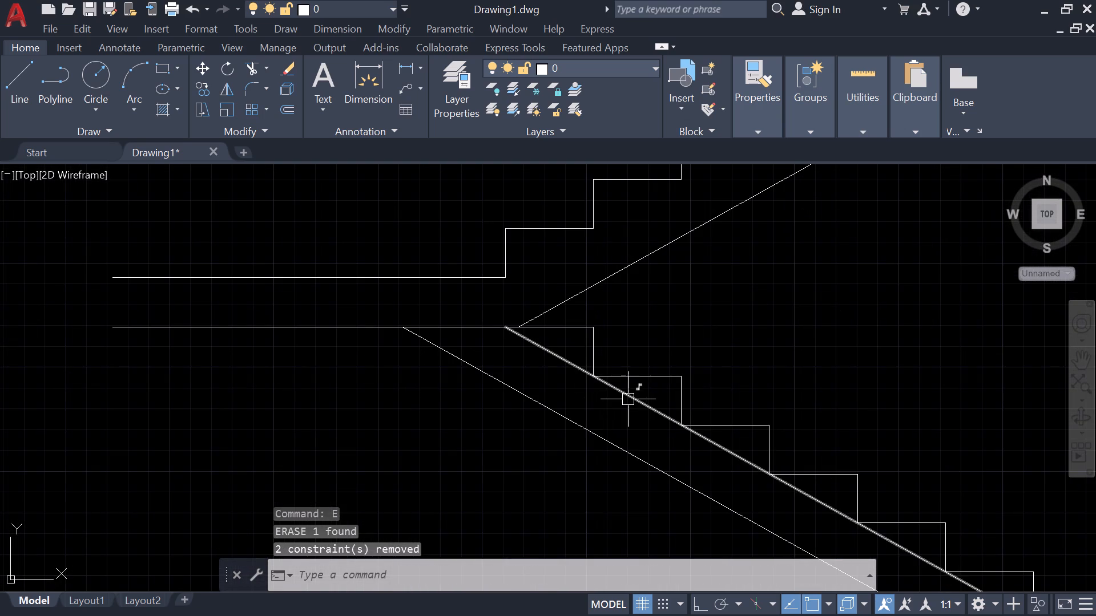
pyautogui.click(628, 399)
pyautogui.write('e')
pyautogui.press('space')
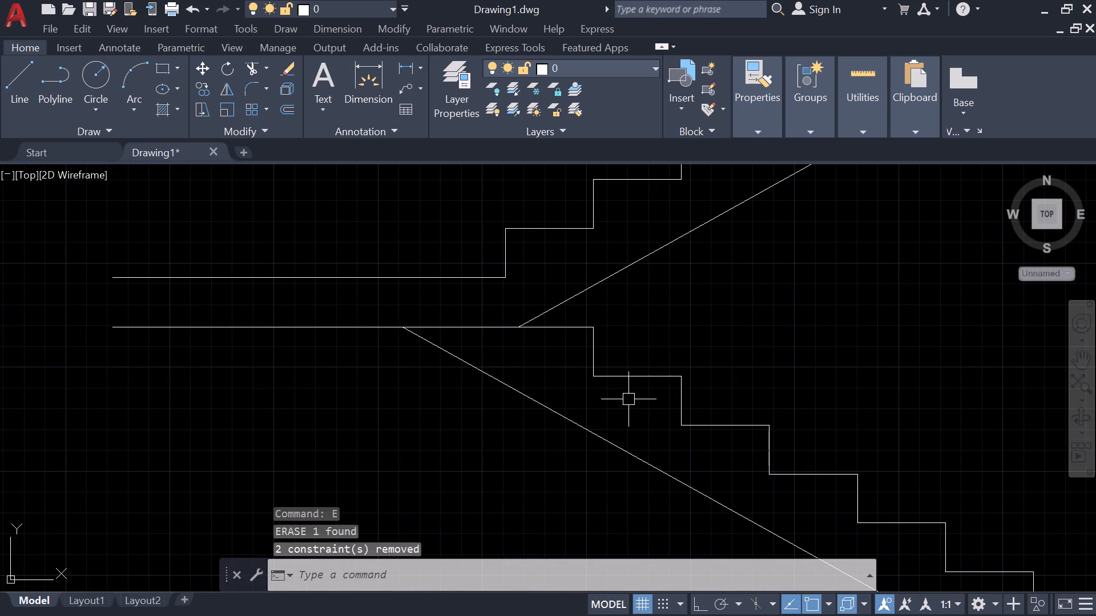
# Copy the left landing's top line from its outer end to the base of the lowest flight's bottom riser.
pyautogui.scroll(-1, 628, 399)
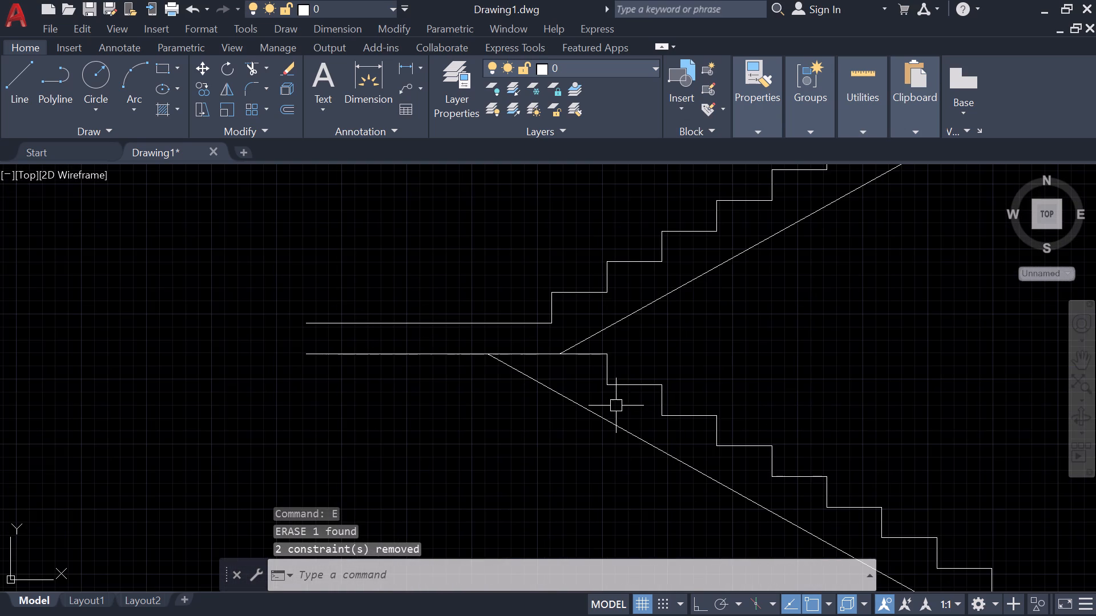
pyautogui.scroll(-1, 616, 422)
pyautogui.moveTo(616, 424); pyautogui.dragTo(485, 298, button='middle')
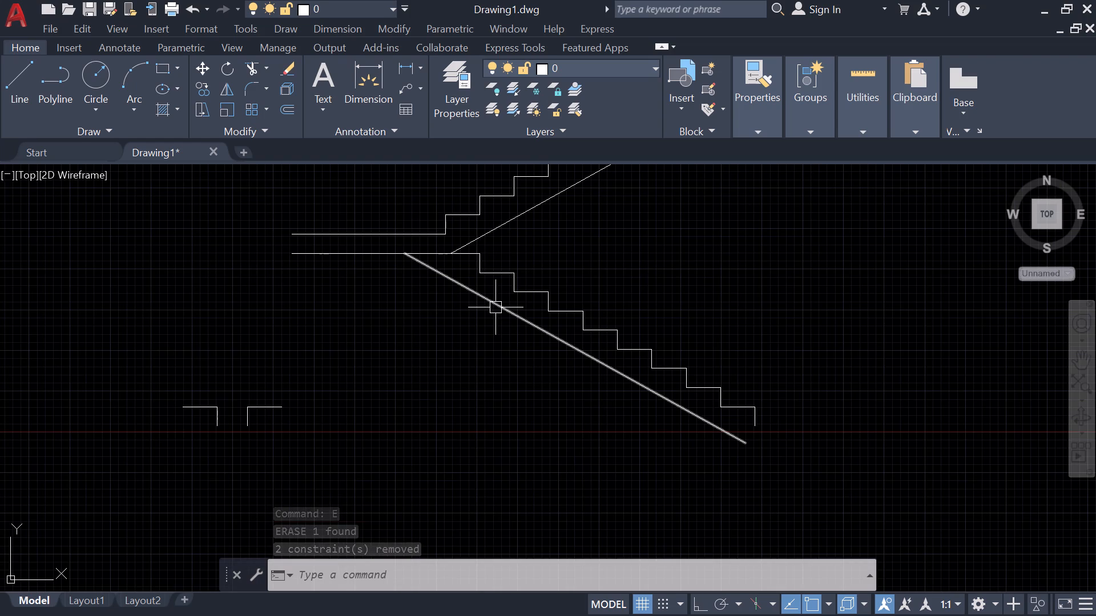
pyautogui.click(381, 237)
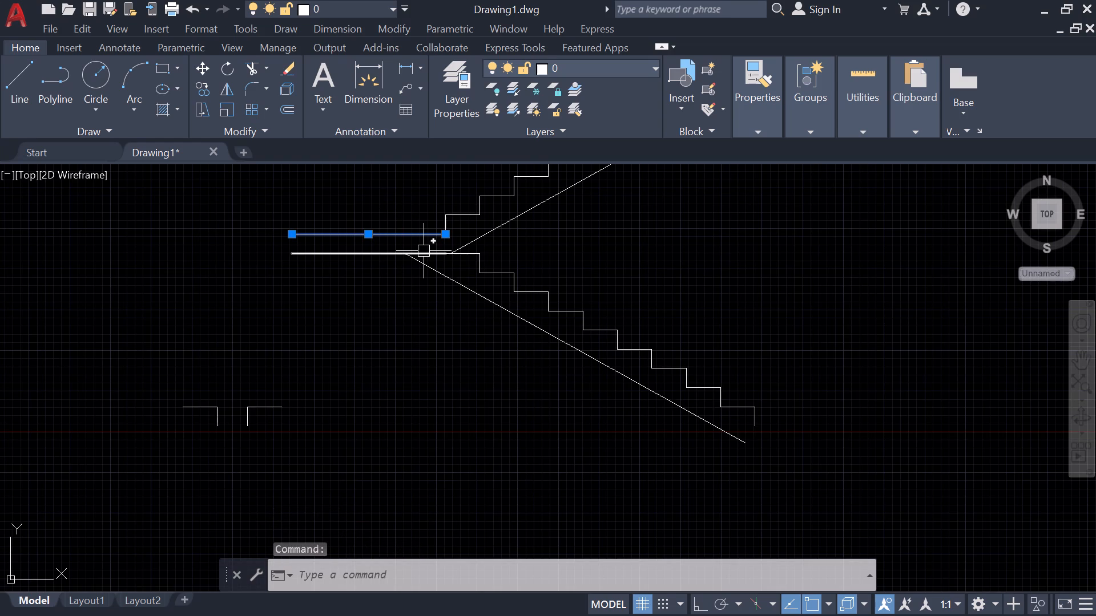
pyautogui.write('co')
pyautogui.press('space')
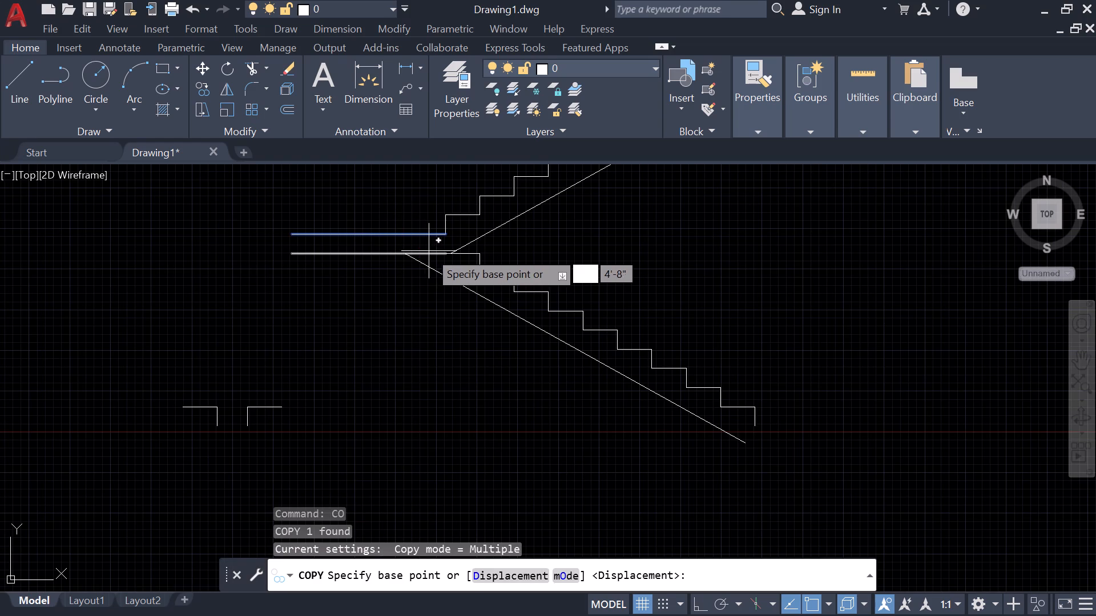
pyautogui.click(297, 242)
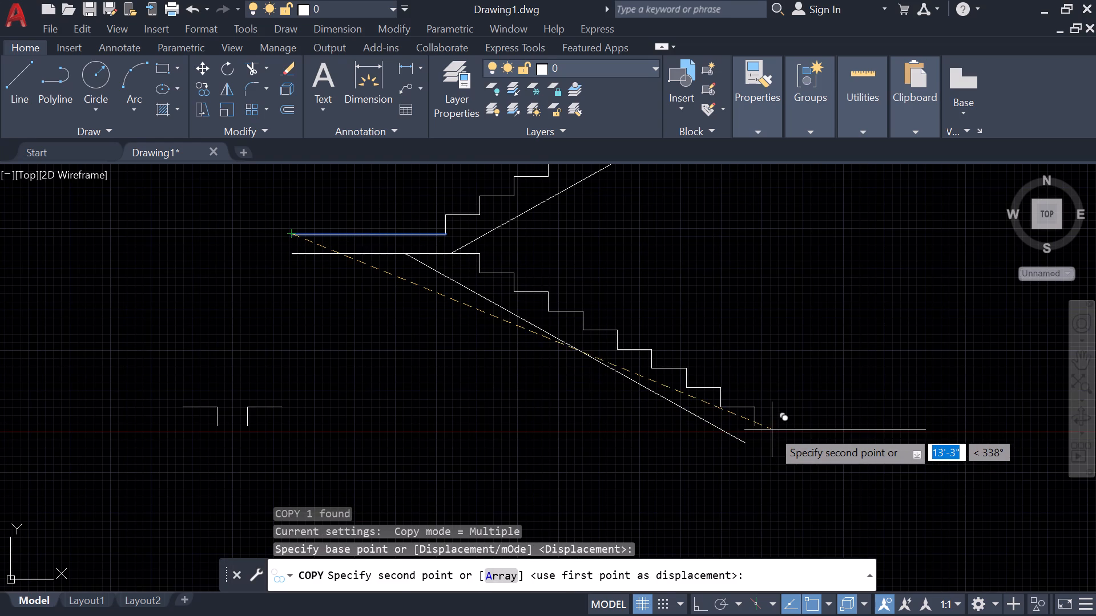
pyautogui.click(756, 429)
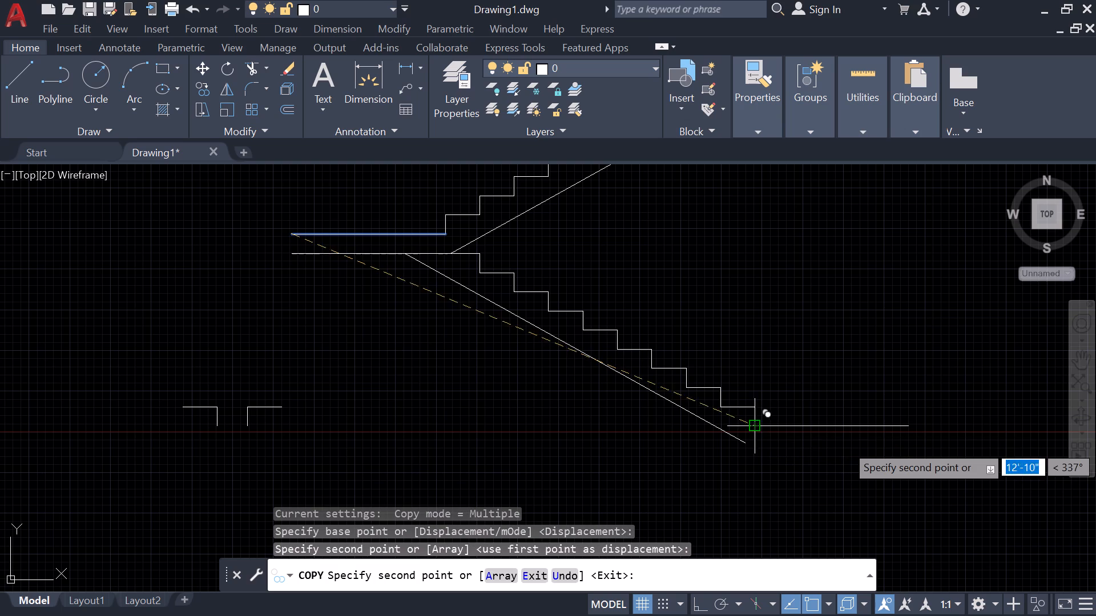
pyautogui.press('Escape')
pyautogui.press('Escape')
# Offset the copied base line 6" downward.
pyautogui.write('o')
pyautogui.press('space')
pyautogui.press('space')
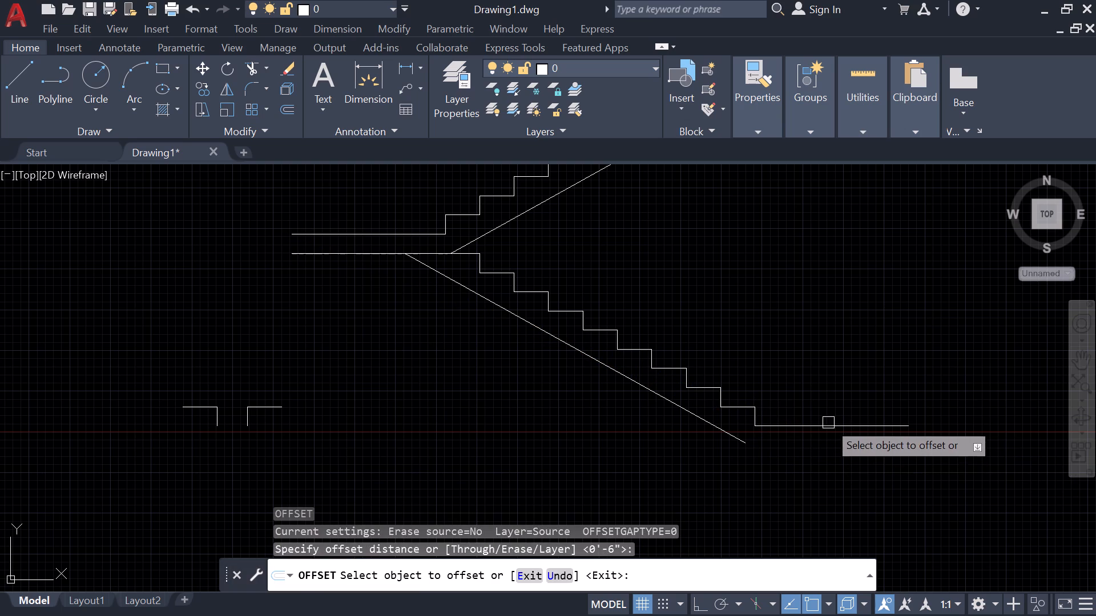
pyautogui.click(828, 420)
pyautogui.click(827, 425)
pyautogui.click(823, 455)
pyautogui.press('Escape')
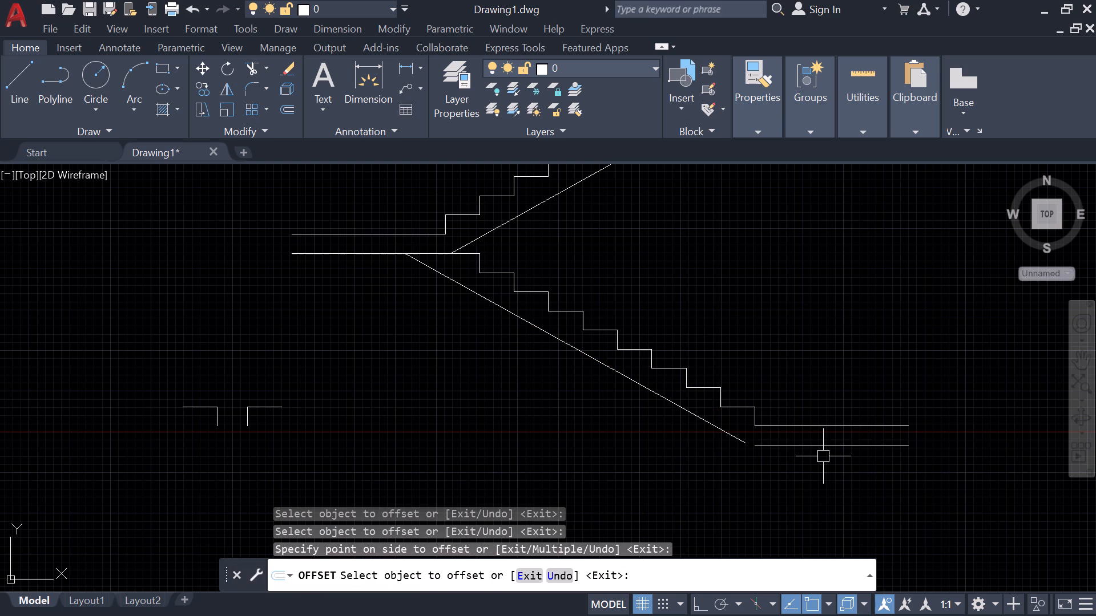
pyautogui.press('Escape')
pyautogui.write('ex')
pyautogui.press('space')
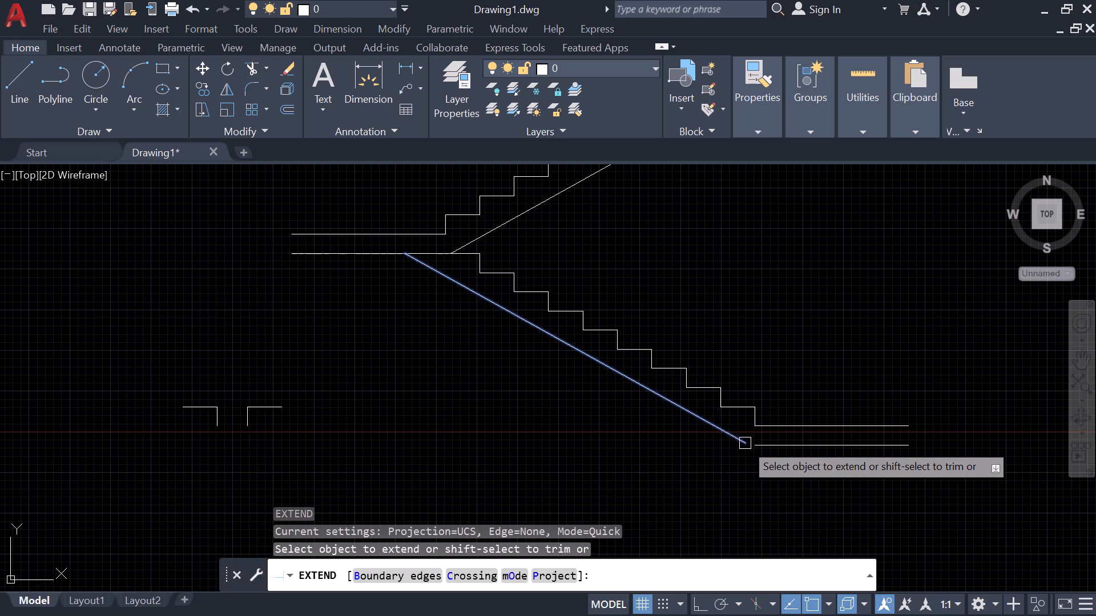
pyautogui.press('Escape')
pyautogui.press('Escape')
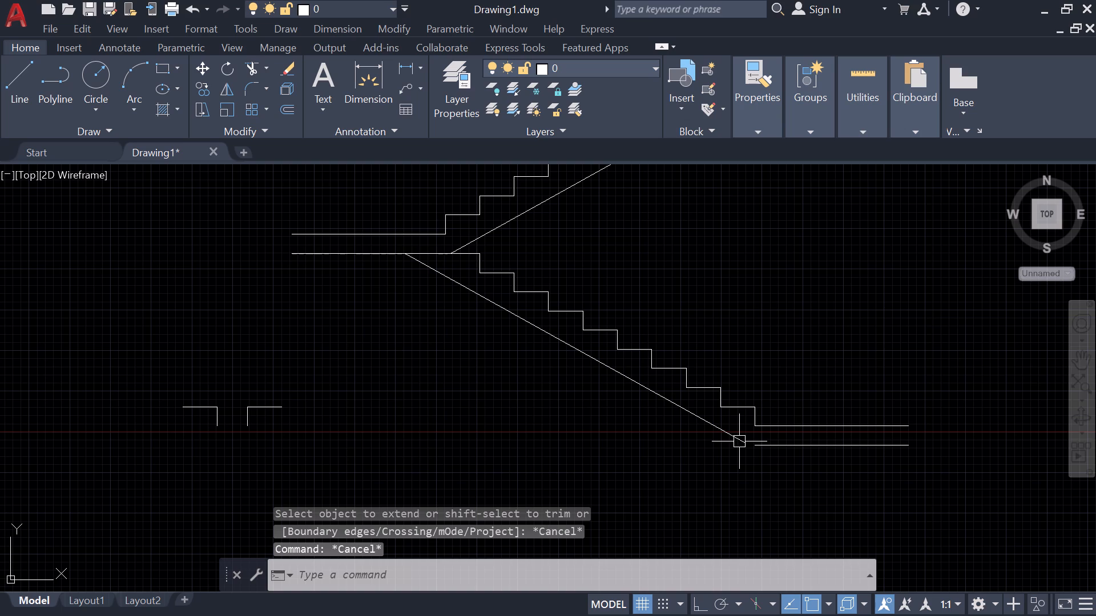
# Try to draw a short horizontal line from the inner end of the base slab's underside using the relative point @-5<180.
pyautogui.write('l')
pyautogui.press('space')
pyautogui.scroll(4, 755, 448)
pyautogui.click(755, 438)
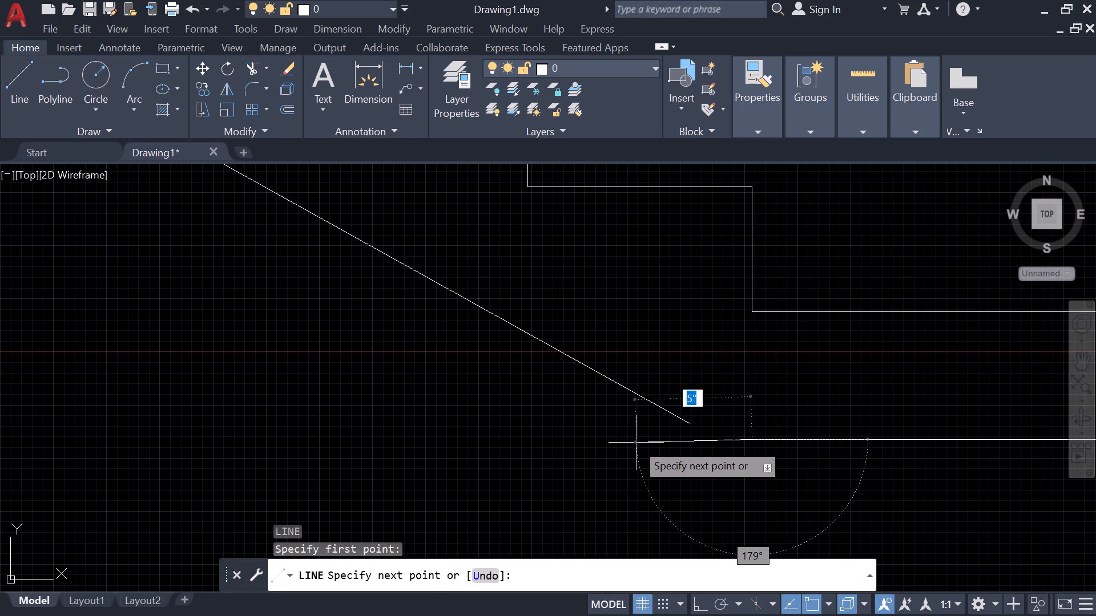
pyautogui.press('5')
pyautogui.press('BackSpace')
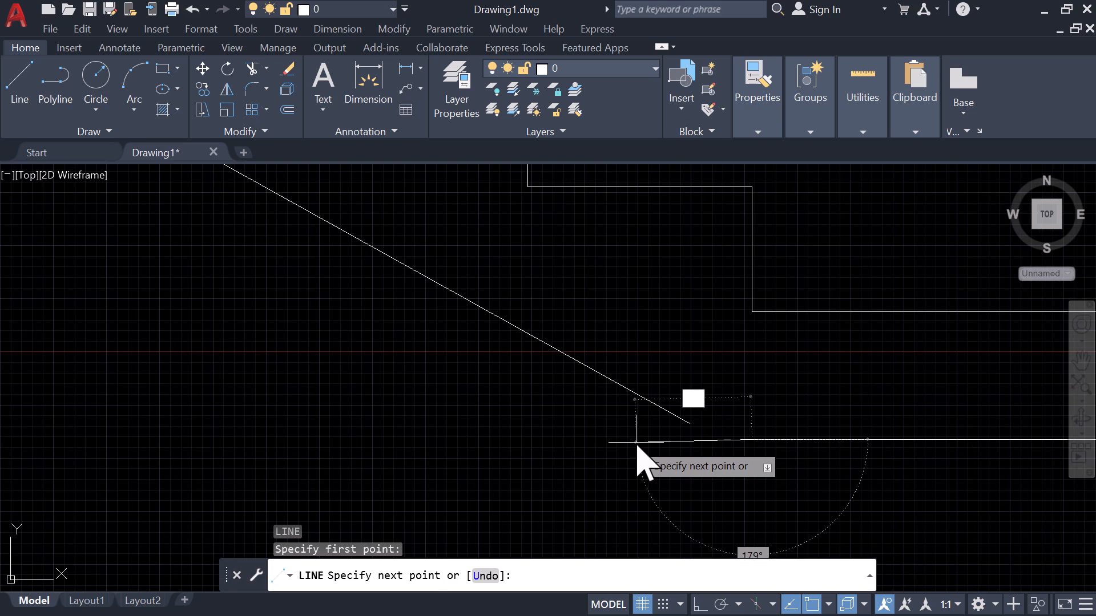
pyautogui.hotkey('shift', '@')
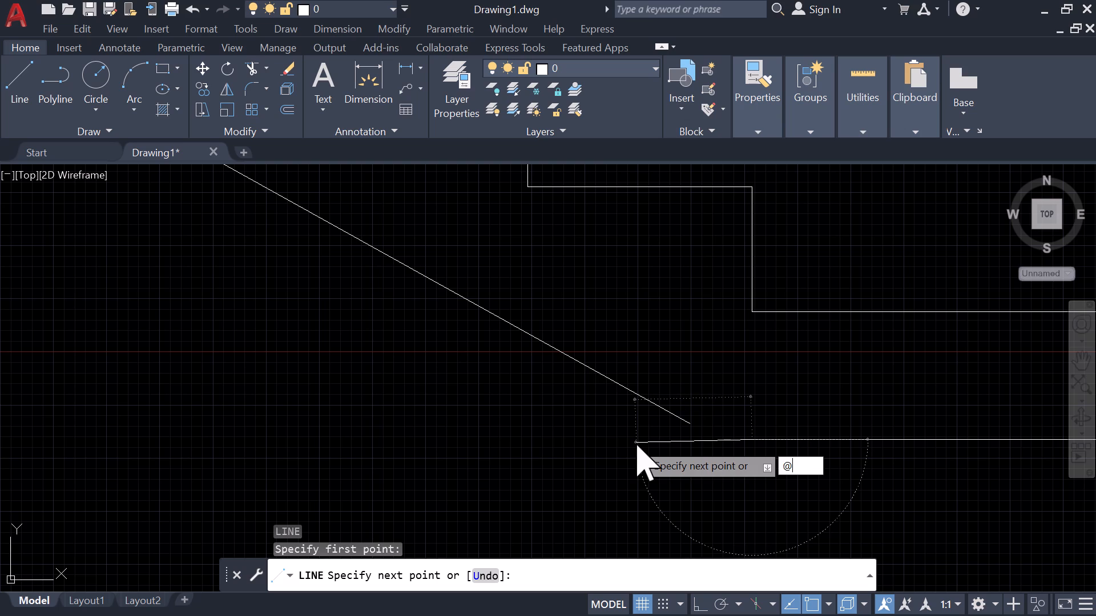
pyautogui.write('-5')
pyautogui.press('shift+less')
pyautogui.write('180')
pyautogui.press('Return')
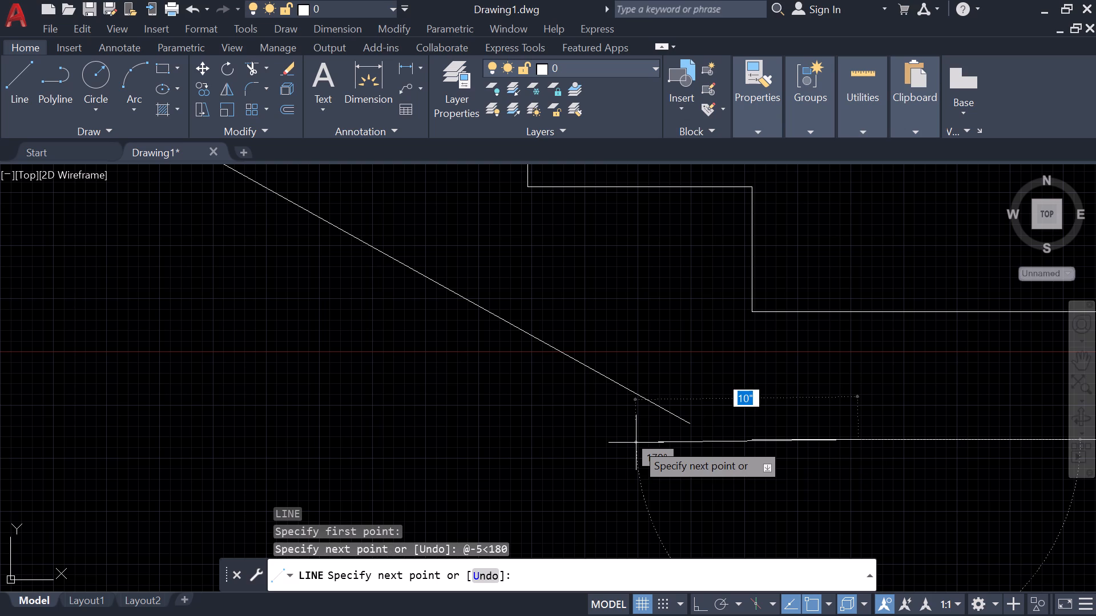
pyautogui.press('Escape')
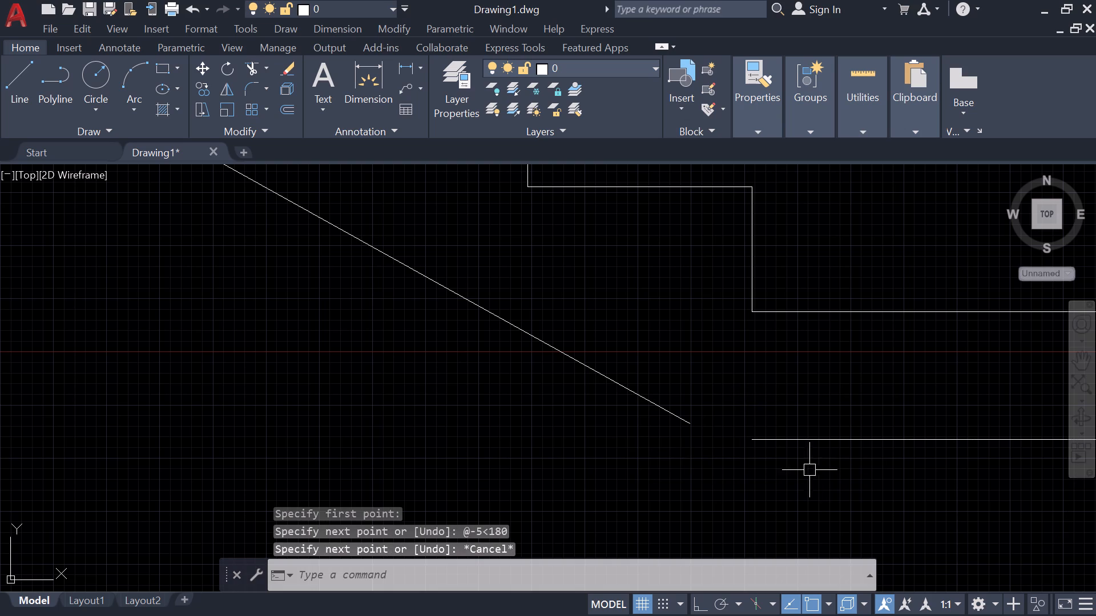
# Draw a horizontal line from the inner end of the base slab's underside, leftward past the sloping underside's lower end.
pyautogui.write('l')
pyautogui.press('space')
pyautogui.click(752, 443)
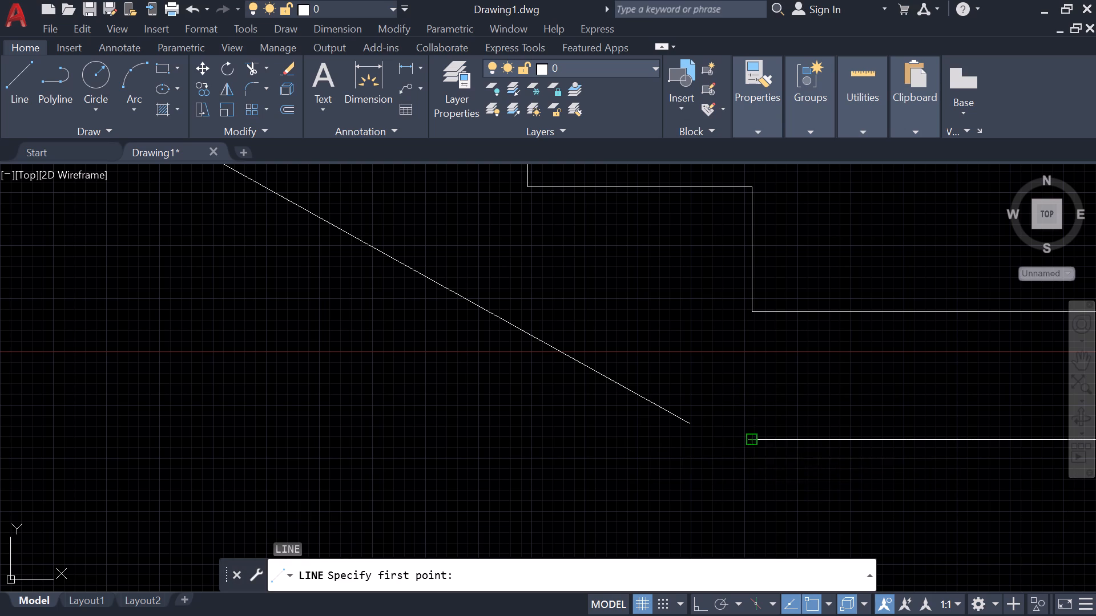
pyautogui.click(616, 438)
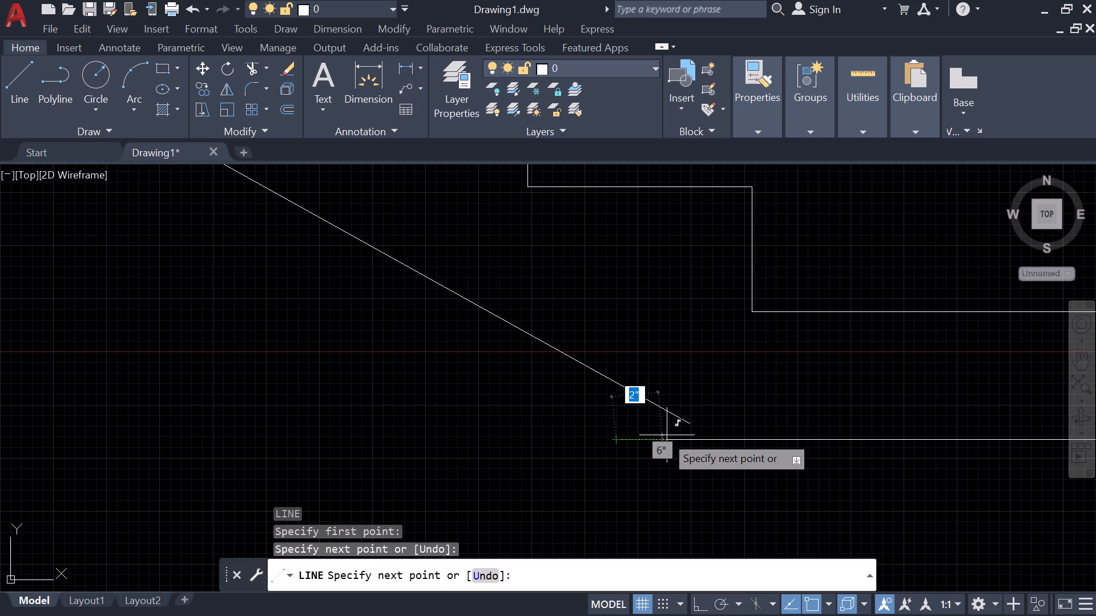
pyautogui.press('Escape')
pyautogui.press('Escape')
# Extend the lowest flight's sloping underside line down to the new horizontal base line.
pyautogui.write('ex')
pyautogui.press('space')
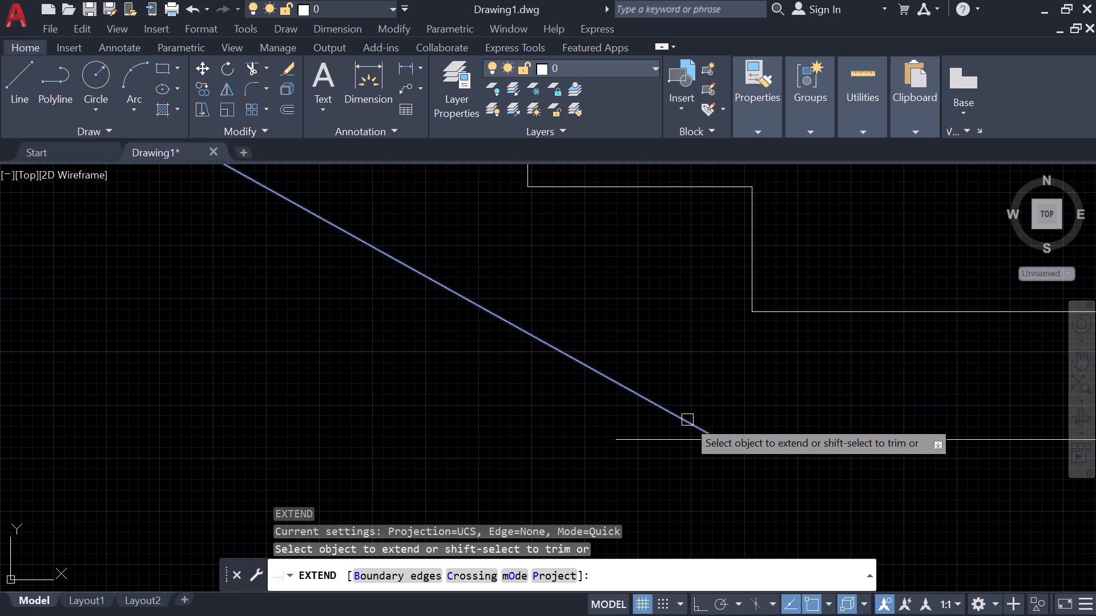
pyautogui.click(687, 420)
pyautogui.press('Escape')
pyautogui.press('Escape')
# Trim off the stub of the horizontal base underside line that extends past the lowest flight's sloping underside.
pyautogui.press('t')
pyautogui.press('r')
pyautogui.press('space')
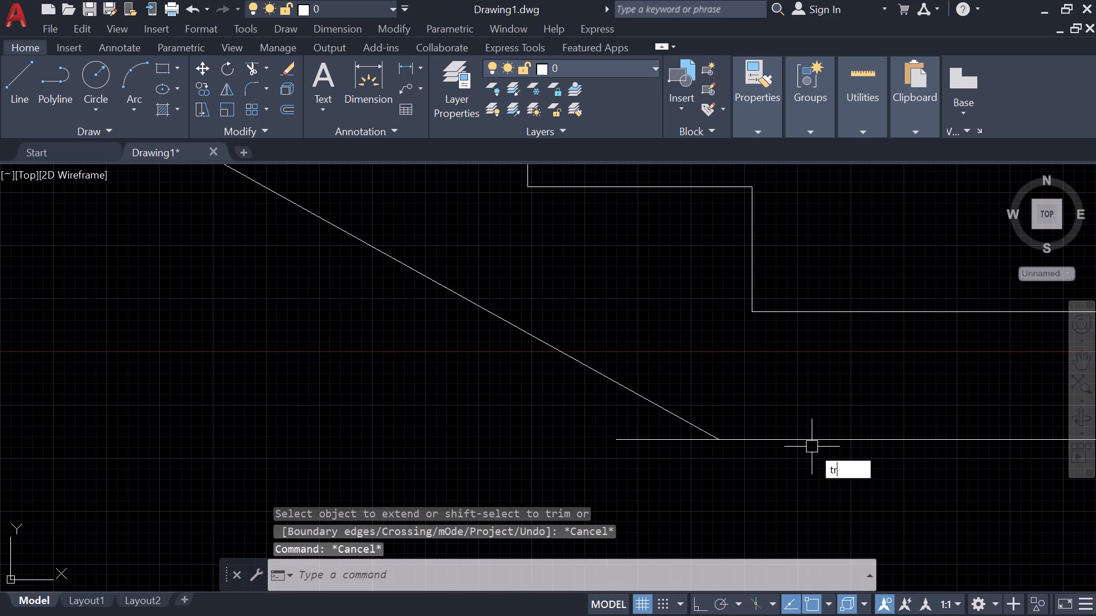
pyautogui.click(634, 439)
# Trim away the right-hand landing's underside line and short stub between the undersides of the upper and middle flights.
pyautogui.scroll(-4, 636, 424)
pyautogui.moveTo(555, 353); pyautogui.dragTo(575, 368, button='middle')
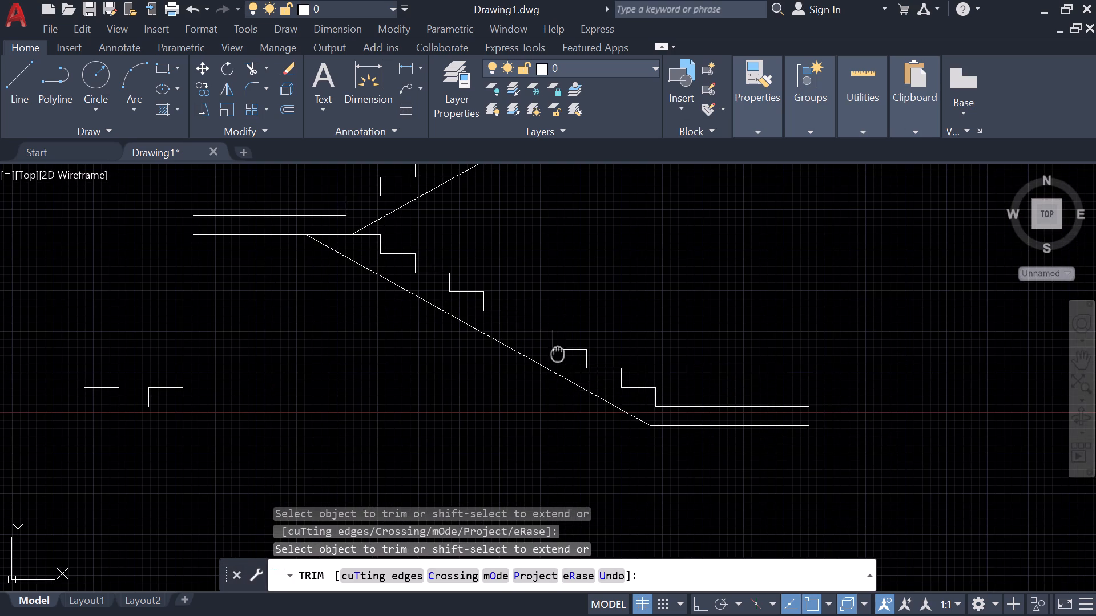
pyautogui.moveTo(575, 368); pyautogui.dragTo(650, 432, button='middle')
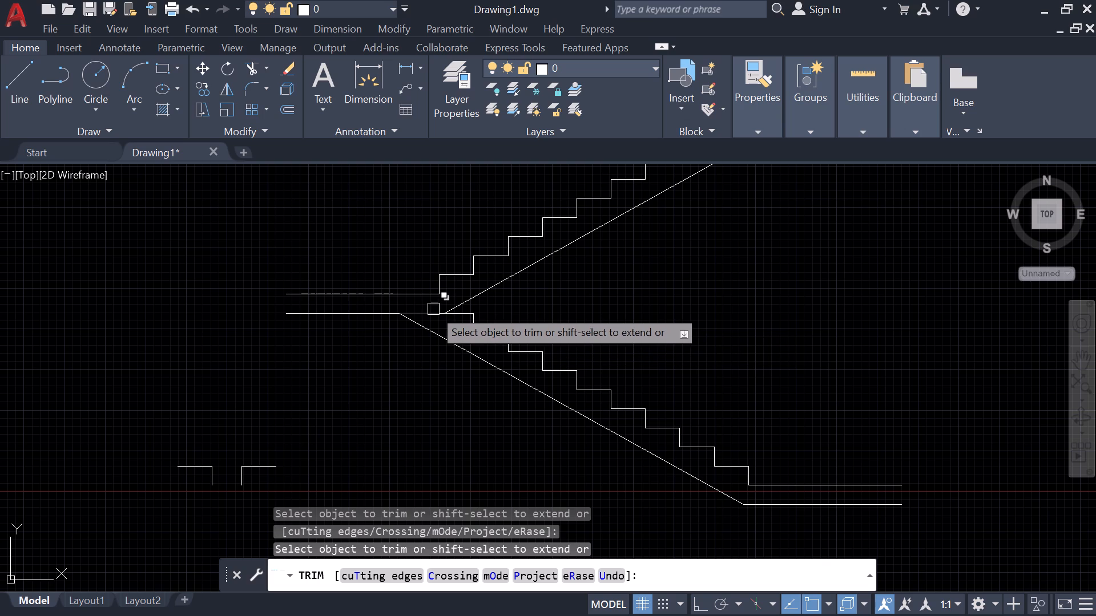
pyautogui.scroll(1, 432, 309)
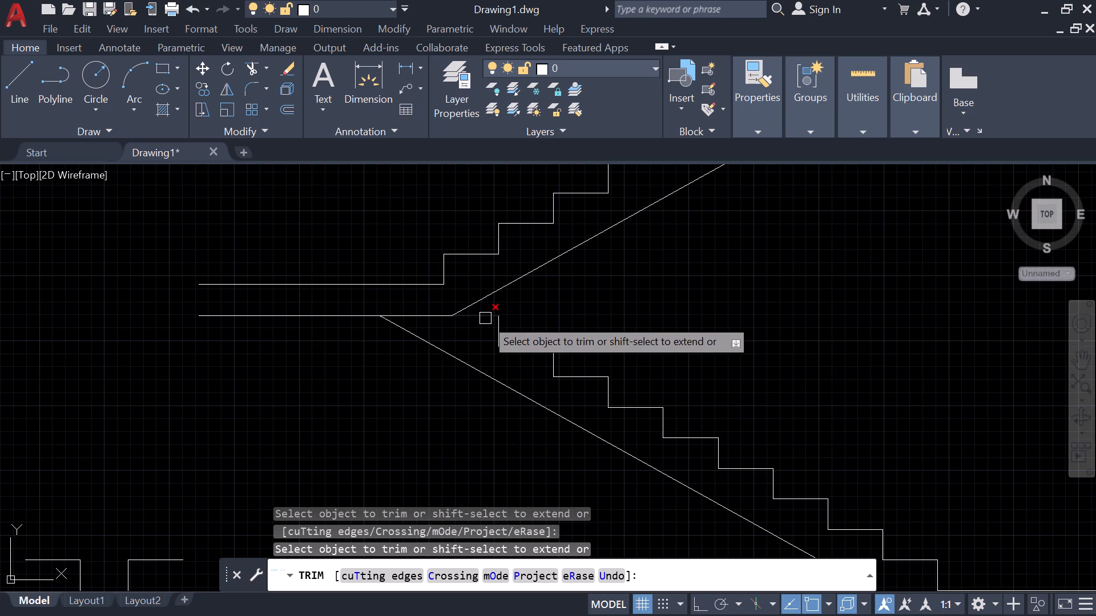
pyautogui.scroll(-1, 586, 355)
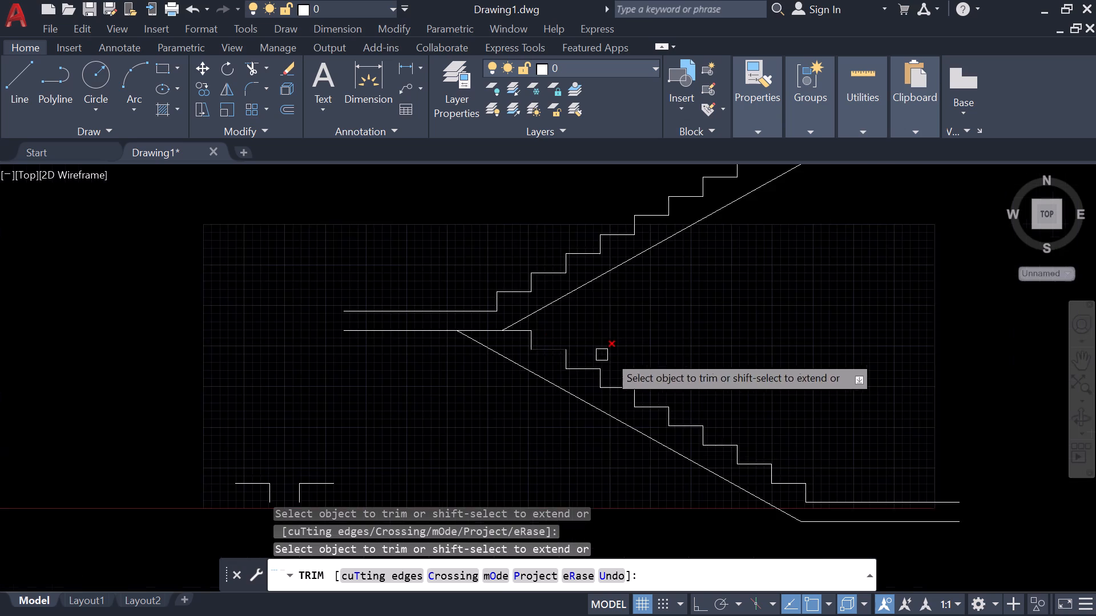
pyautogui.scroll(-1, 615, 355)
pyautogui.moveTo(767, 343); pyautogui.dragTo(684, 397, button='middle')
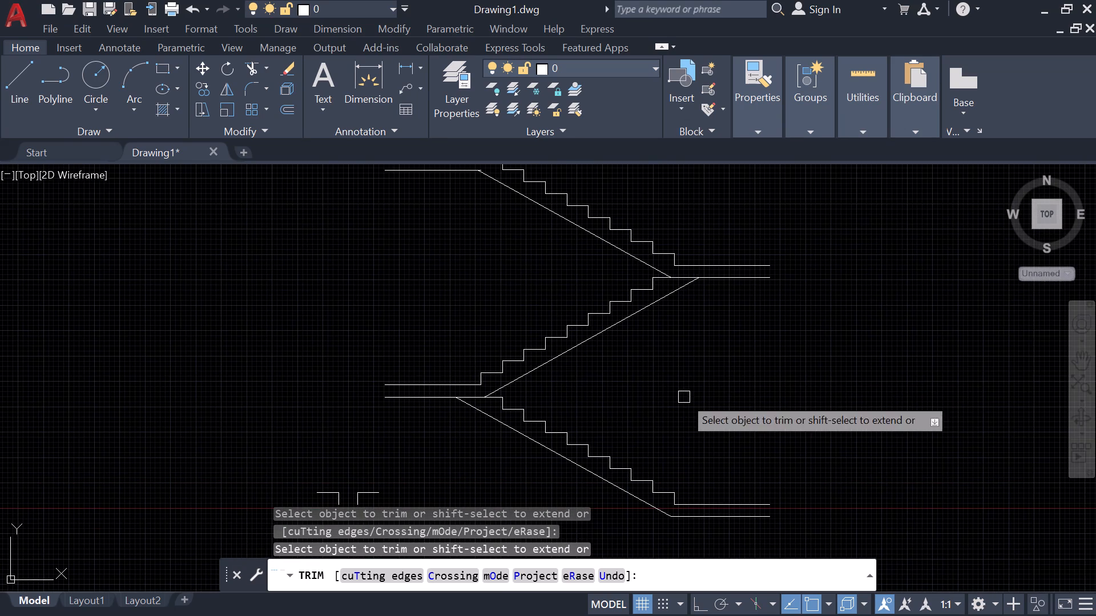
pyautogui.scroll(4, 682, 279)
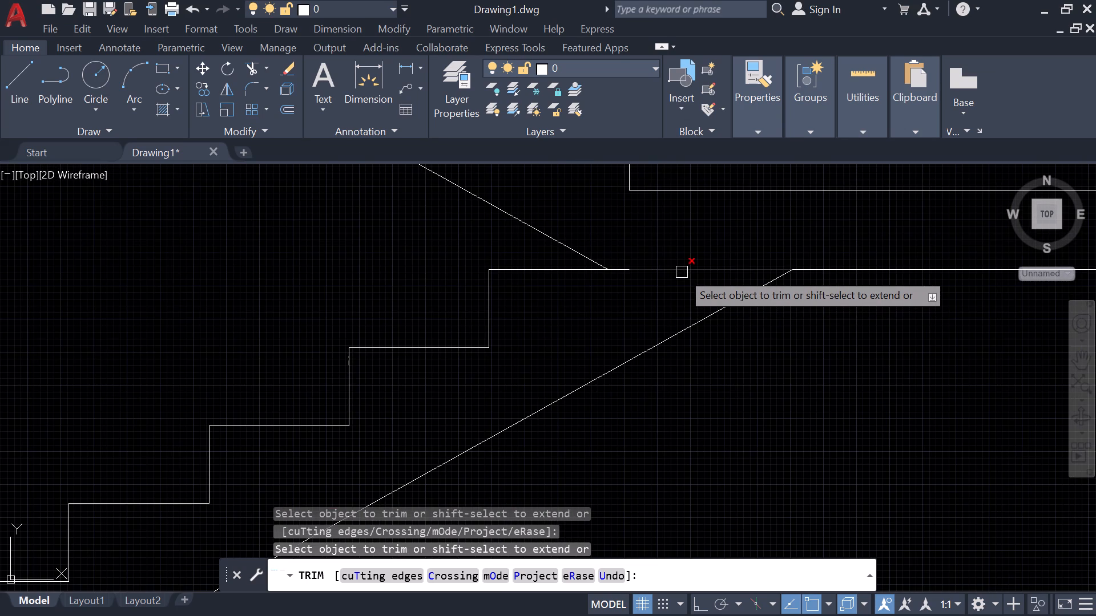
pyautogui.click(682, 272)
pyautogui.click(618, 271)
pyautogui.scroll(-3, 680, 324)
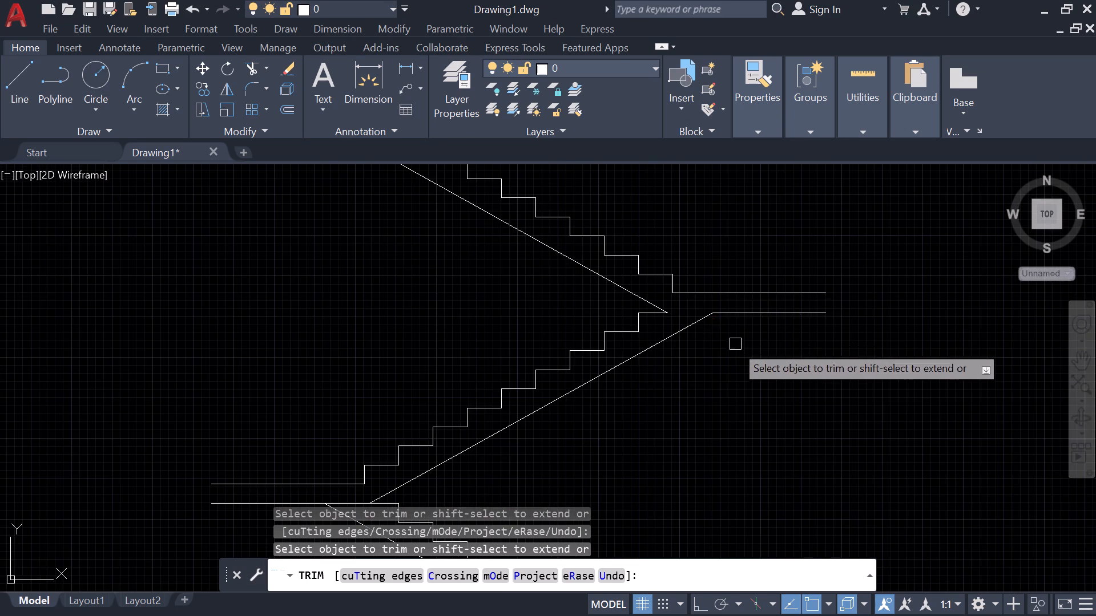
# Trim away the left-hand middle landing's underside line and stub between the undersides of the lowest and middle flights.
pyautogui.scroll(-1, 735, 348)
pyautogui.moveTo(719, 386); pyautogui.dragTo(738, 351, button='middle')
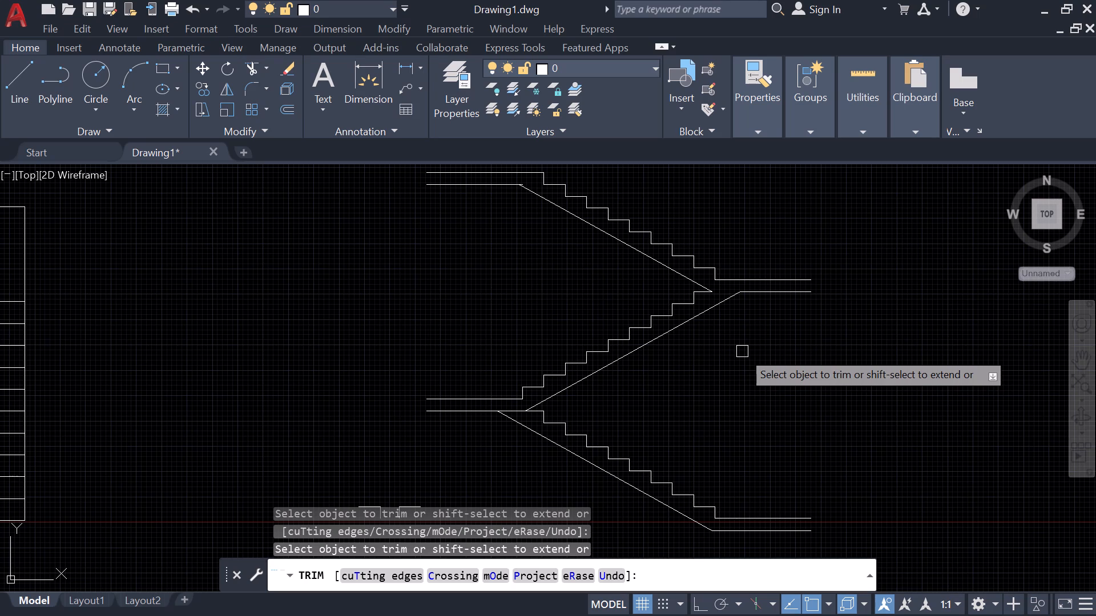
pyautogui.scroll(4, 518, 412)
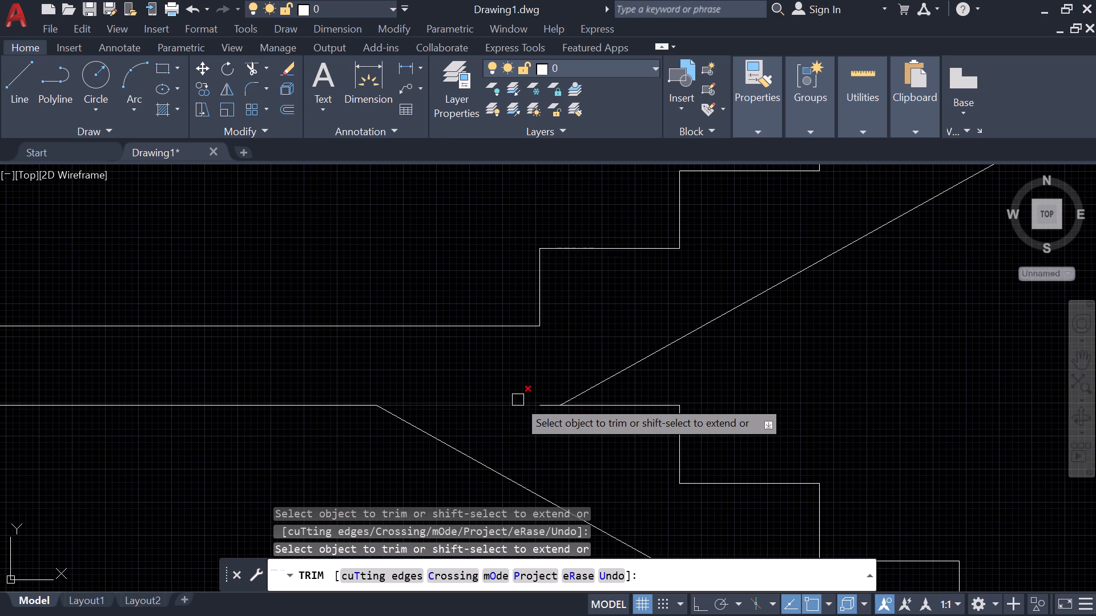
pyautogui.click(518, 400)
pyautogui.click(543, 408)
pyautogui.scroll(-5, 727, 396)
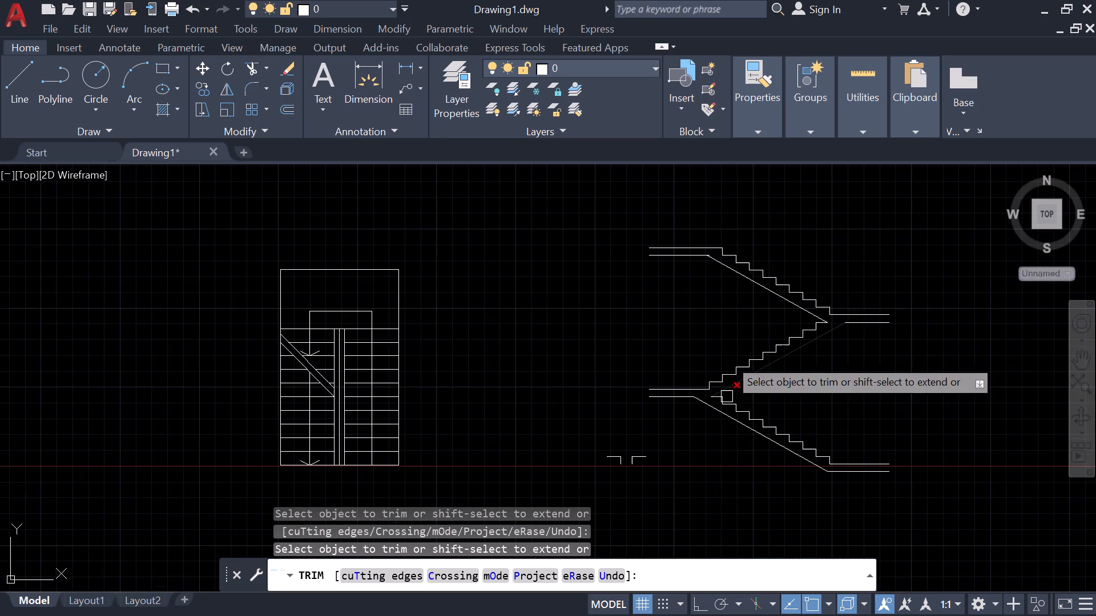
pyautogui.moveTo(736, 301); pyautogui.dragTo(725, 379, button='middle')
pyautogui.press('Escape')
pyautogui.press('Escape')
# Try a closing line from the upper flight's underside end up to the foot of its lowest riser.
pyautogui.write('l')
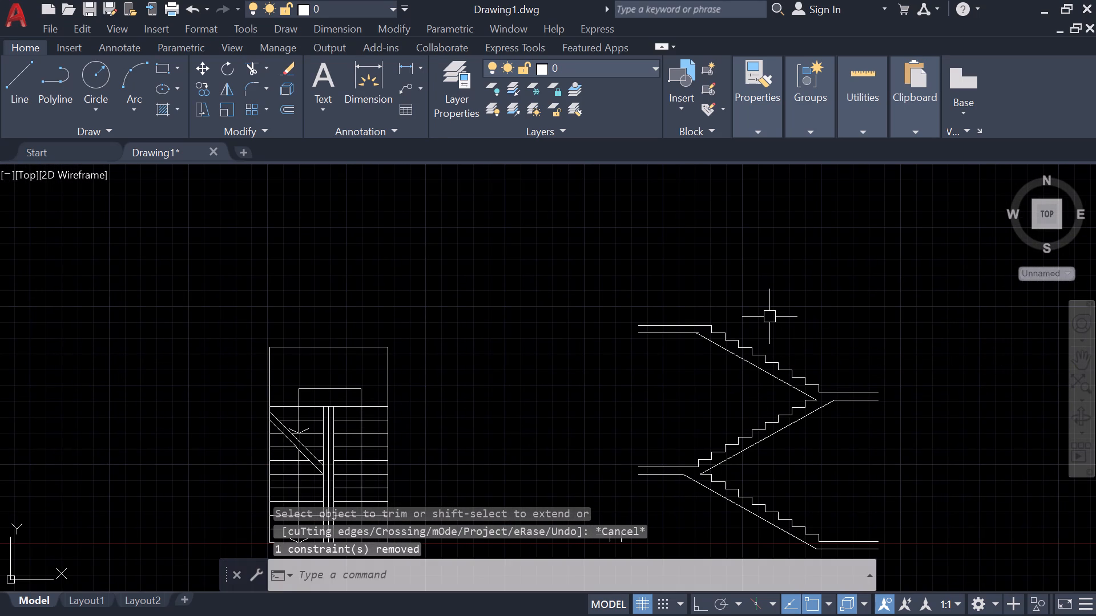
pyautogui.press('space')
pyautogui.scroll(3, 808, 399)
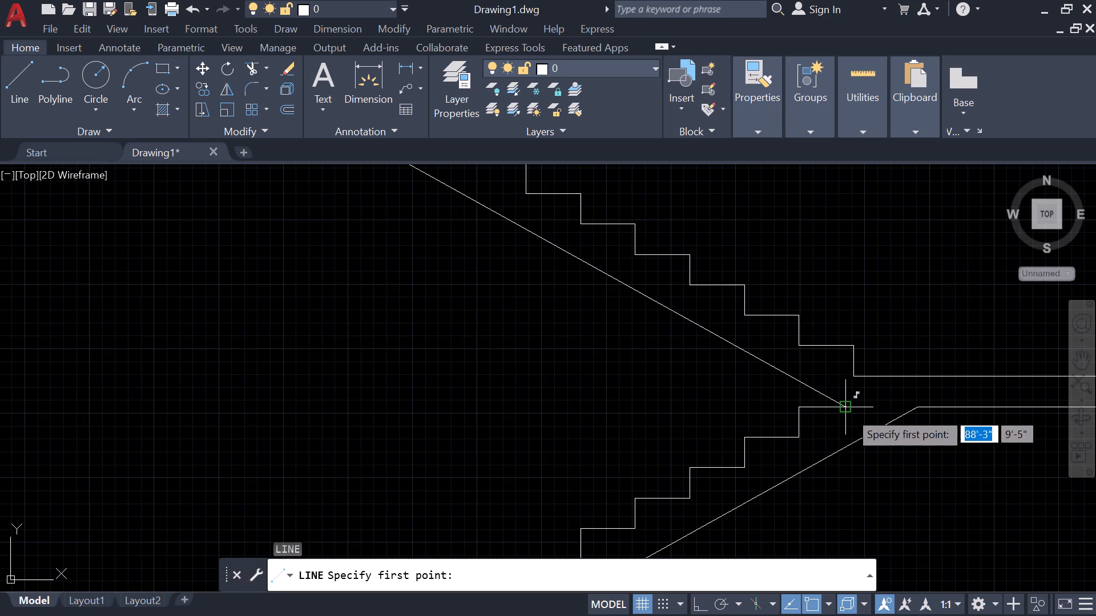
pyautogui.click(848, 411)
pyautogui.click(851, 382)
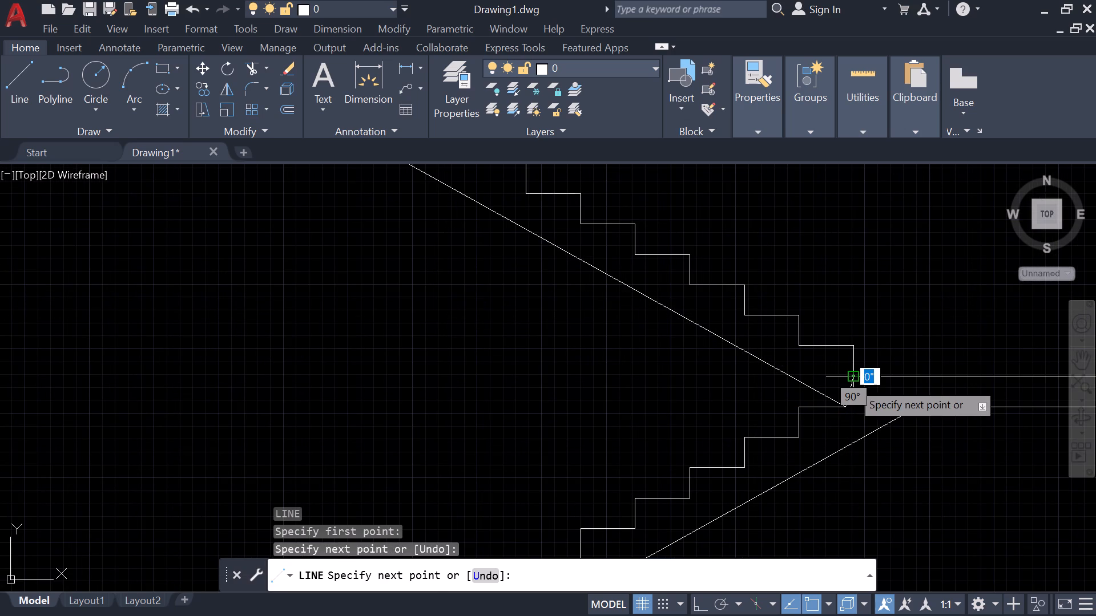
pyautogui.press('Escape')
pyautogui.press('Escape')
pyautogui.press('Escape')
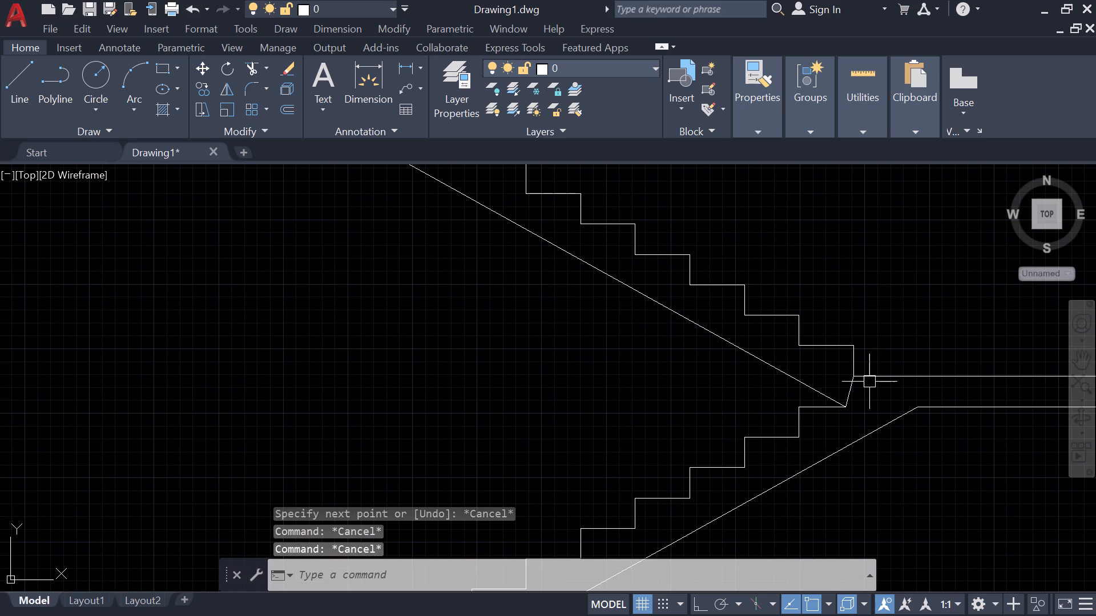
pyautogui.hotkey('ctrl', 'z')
# Examine the junction of the upper flight's underside, its lowest riser and the right-hand landing.
pyautogui.scroll(4, 817, 395)
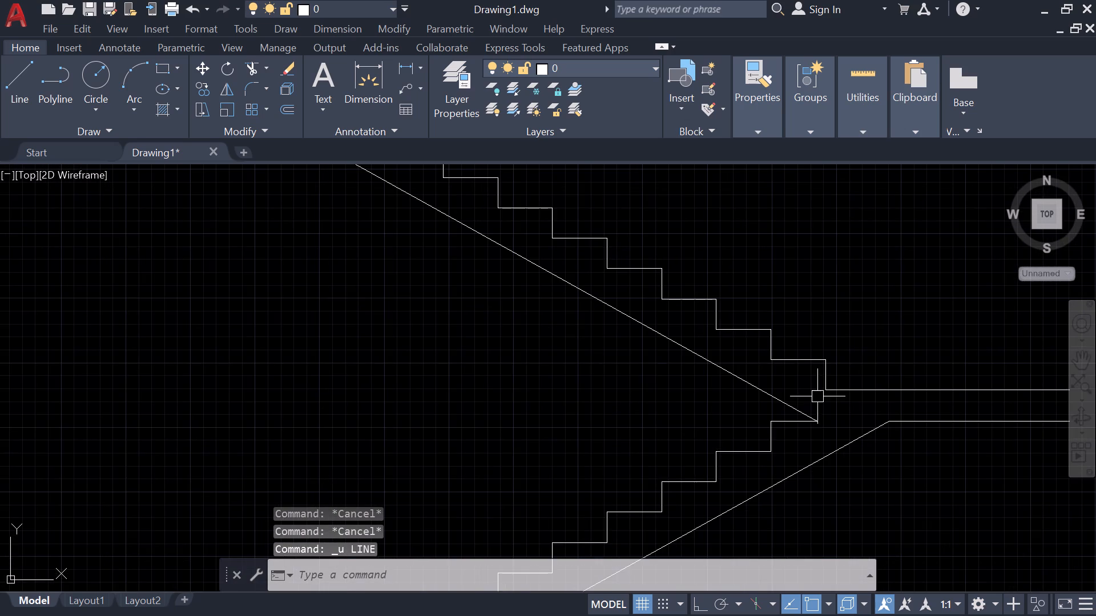
pyautogui.scroll(1, 827, 399)
pyautogui.moveTo(827, 399); pyautogui.dragTo(700, 346, button='middle')
pyautogui.scroll(-1, 700, 346)
pyautogui.scroll(-1, 755, 345)
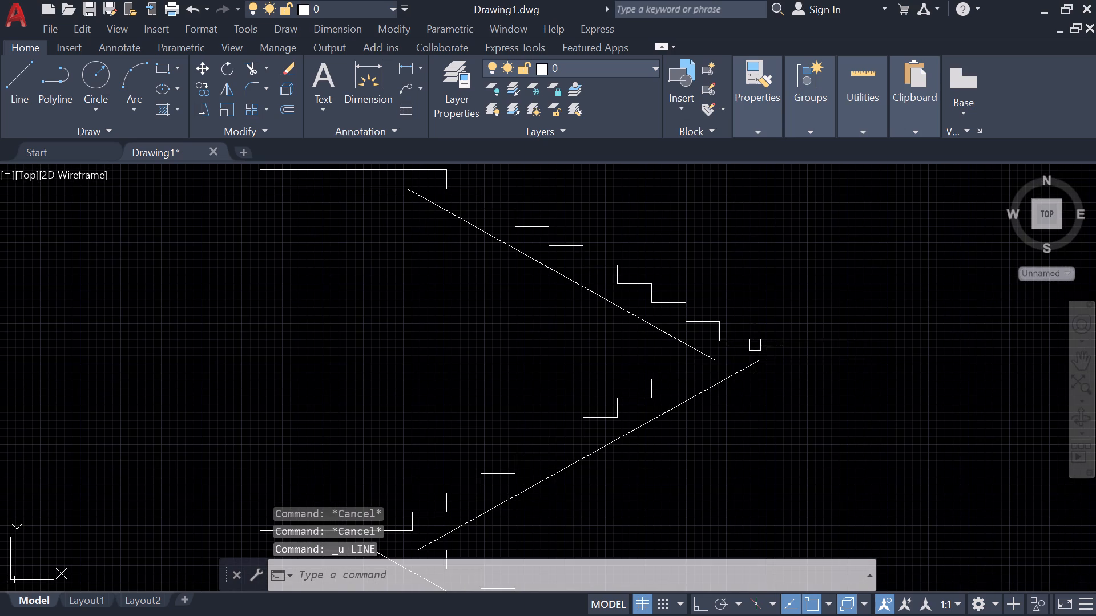
pyautogui.scroll(4, 715, 344)
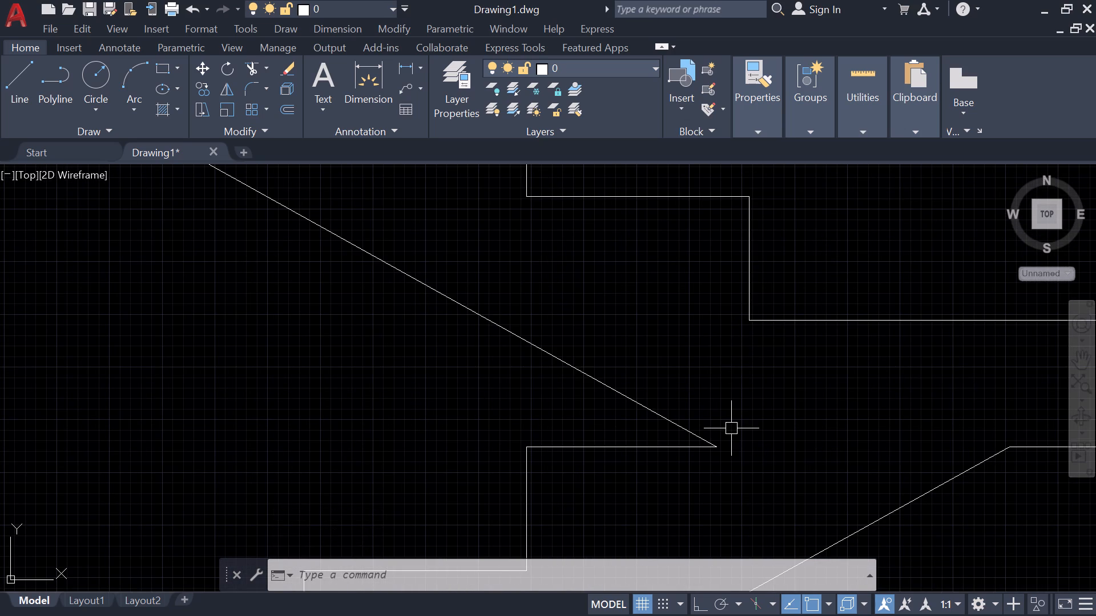
pyautogui.scroll(-2, 733, 429)
pyautogui.scroll(1, 730, 427)
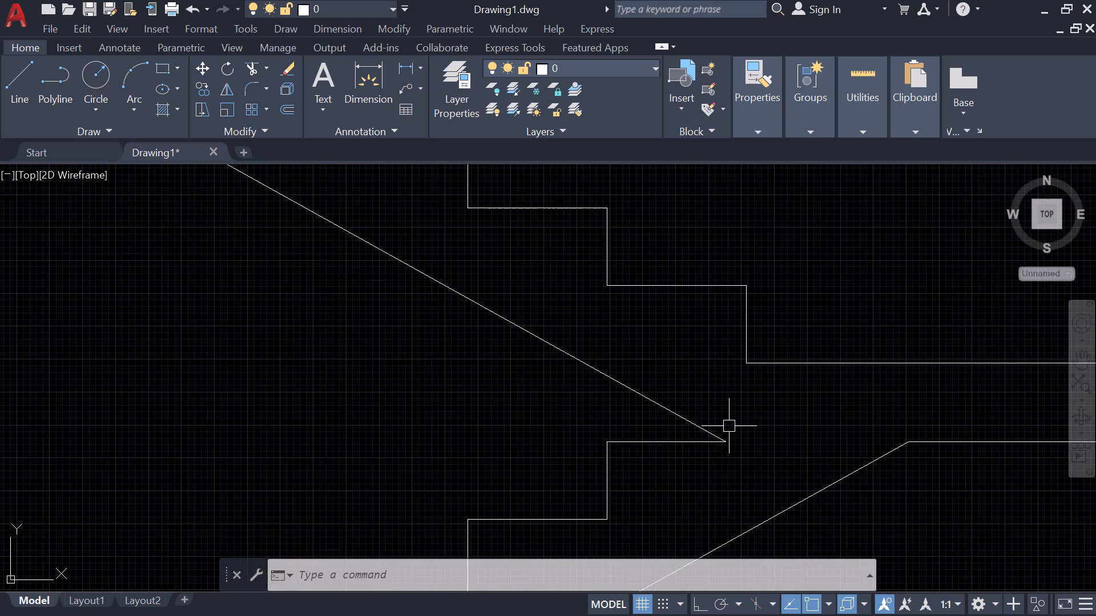
pyautogui.scroll(-4, 747, 419)
# Move the upper flight's treads and risers, together with its two landing top lines, 2" horizontally to the left with Ortho on.
pyautogui.scroll(3, 904, 420)
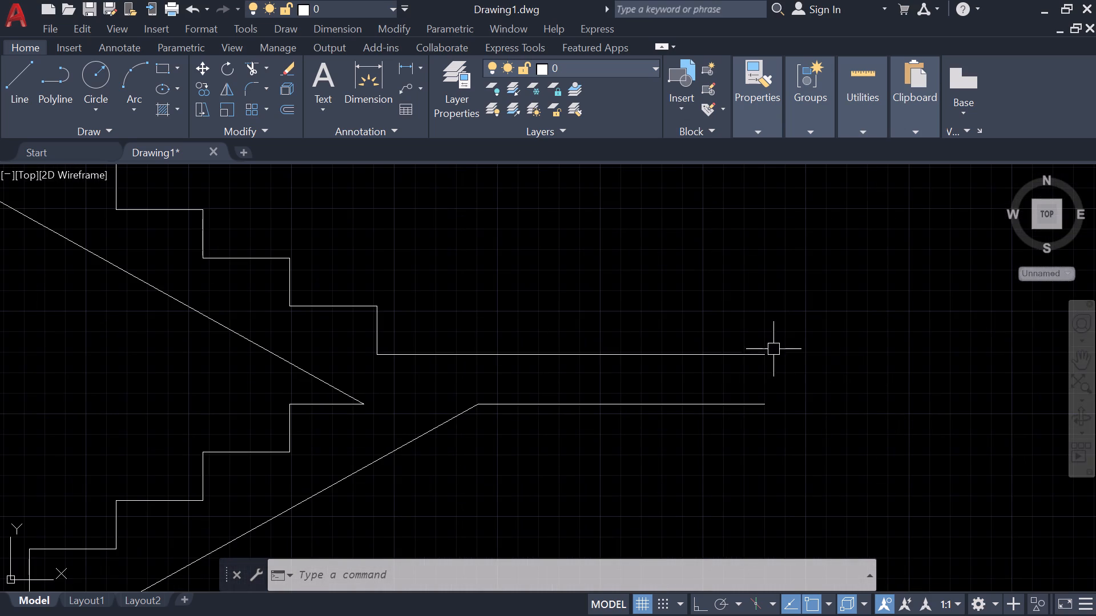
pyautogui.click(791, 376)
pyautogui.scroll(-2, 569, 286)
pyautogui.click(493, 248)
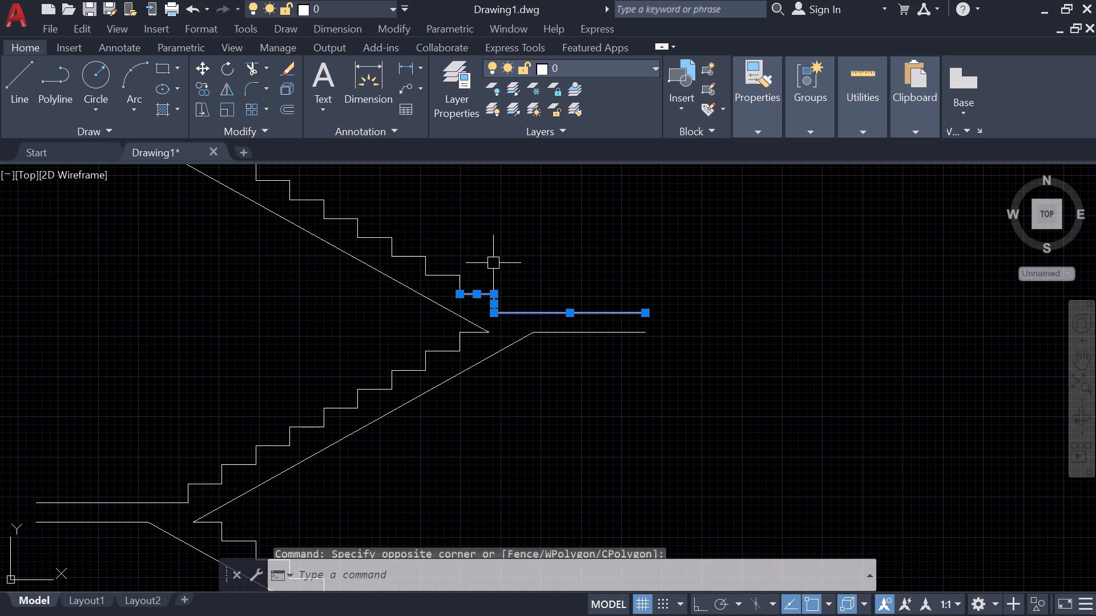
pyautogui.scroll(3, 500, 302)
pyautogui.click(501, 363)
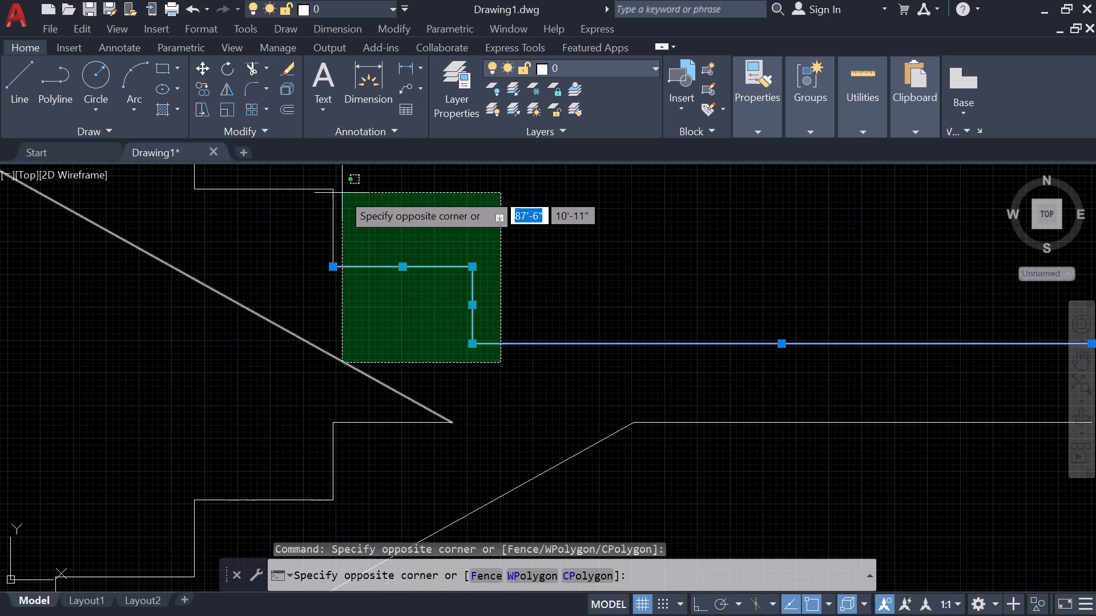
pyautogui.click(365, 197)
pyautogui.scroll(-3, 385, 224)
pyautogui.moveTo(374, 207); pyautogui.dragTo(434, 309, button='middle')
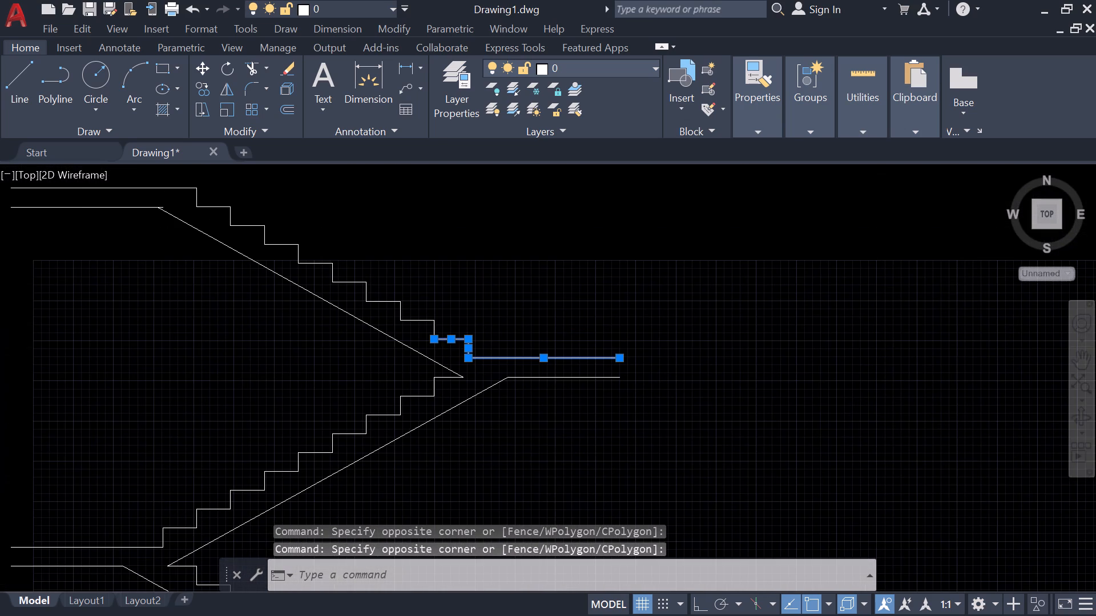
pyautogui.click(448, 329)
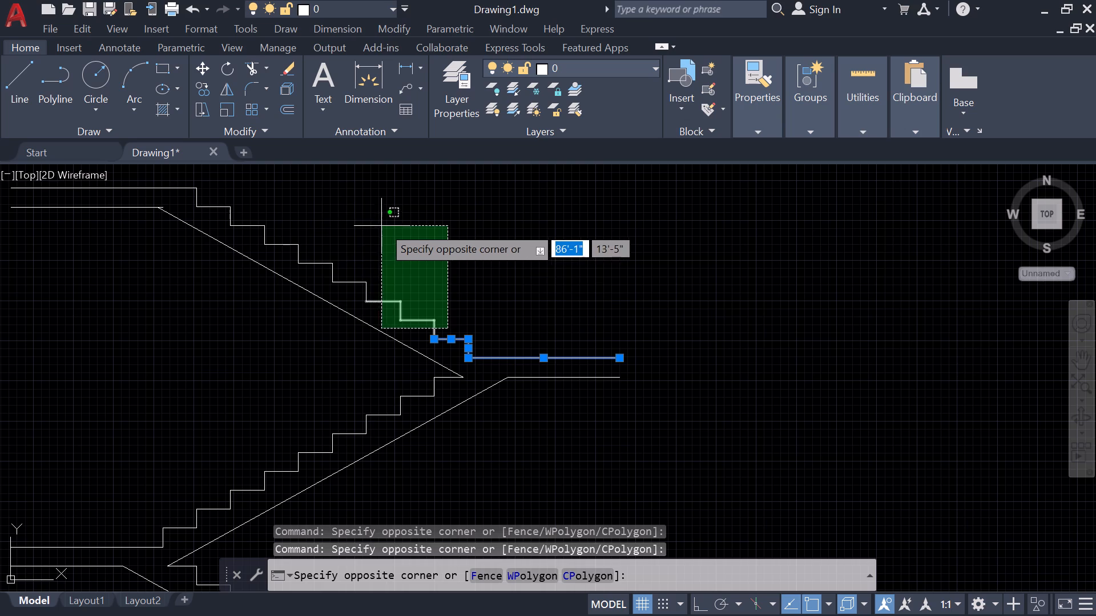
pyautogui.click(388, 224)
pyautogui.scroll(2, 382, 275)
pyautogui.click(355, 311)
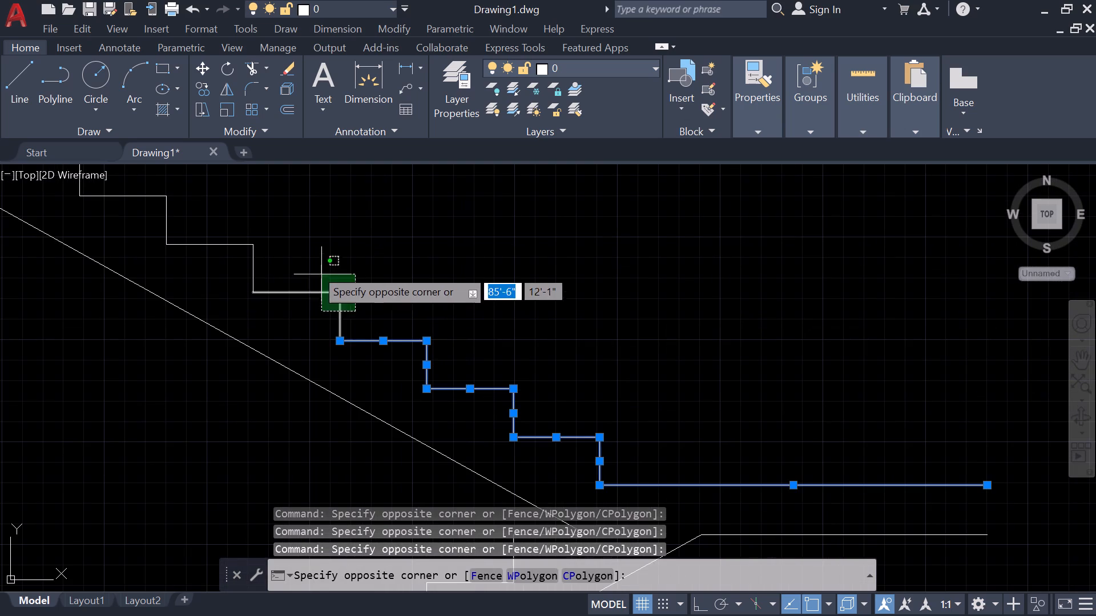
pyautogui.click(240, 200)
pyautogui.moveTo(269, 236); pyautogui.dragTo(604, 415, button='middle')
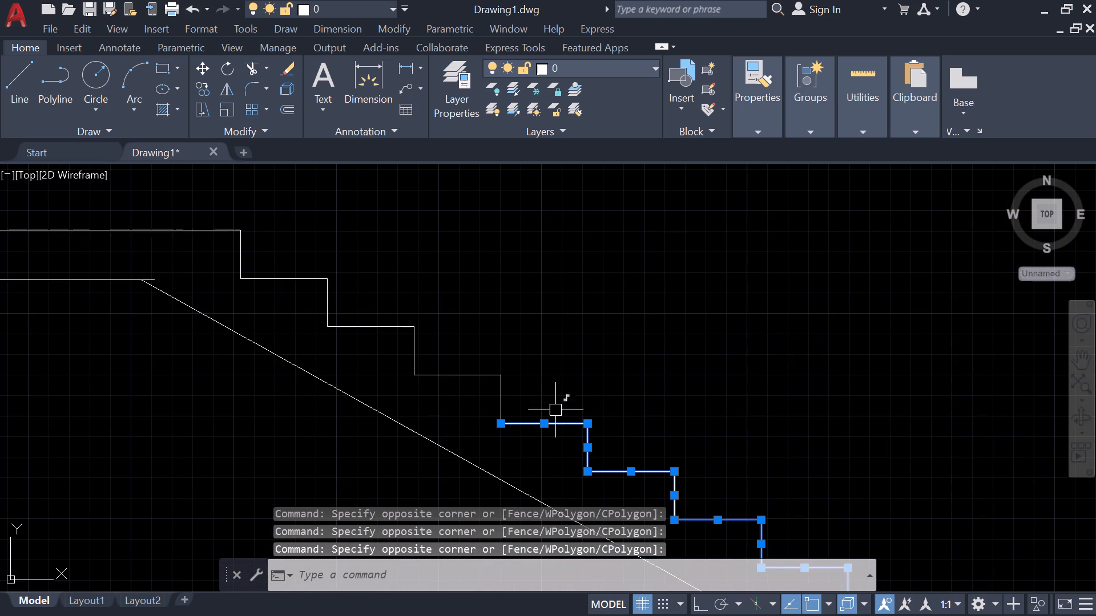
pyautogui.click(530, 388)
pyautogui.click(391, 279)
pyautogui.moveTo(373, 272); pyautogui.dragTo(557, 342, button='middle')
pyautogui.click(543, 367)
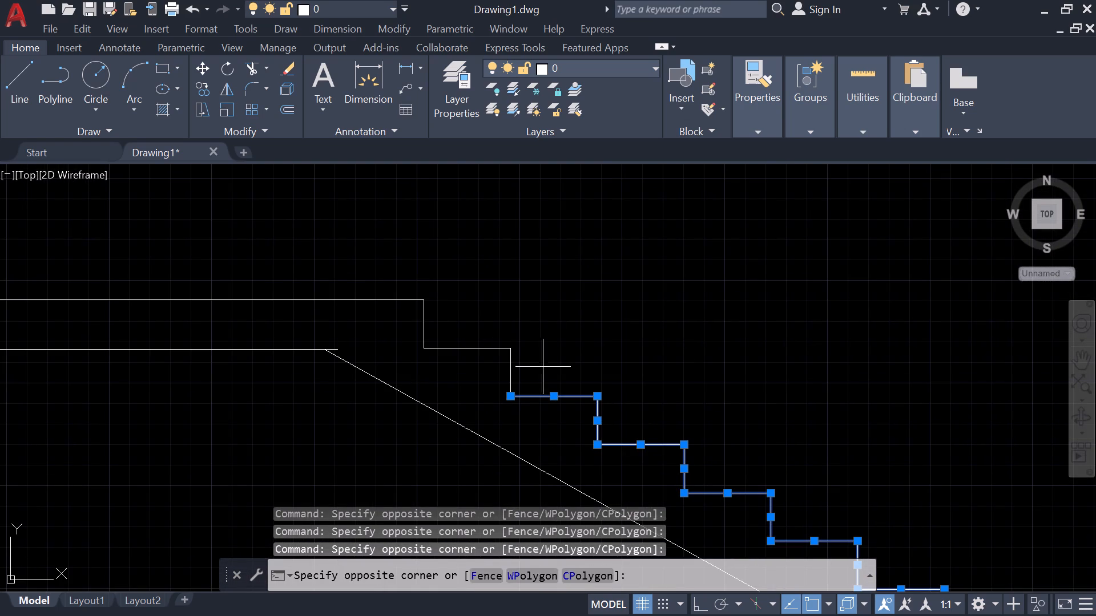
pyautogui.click(401, 257)
pyautogui.click(300, 297)
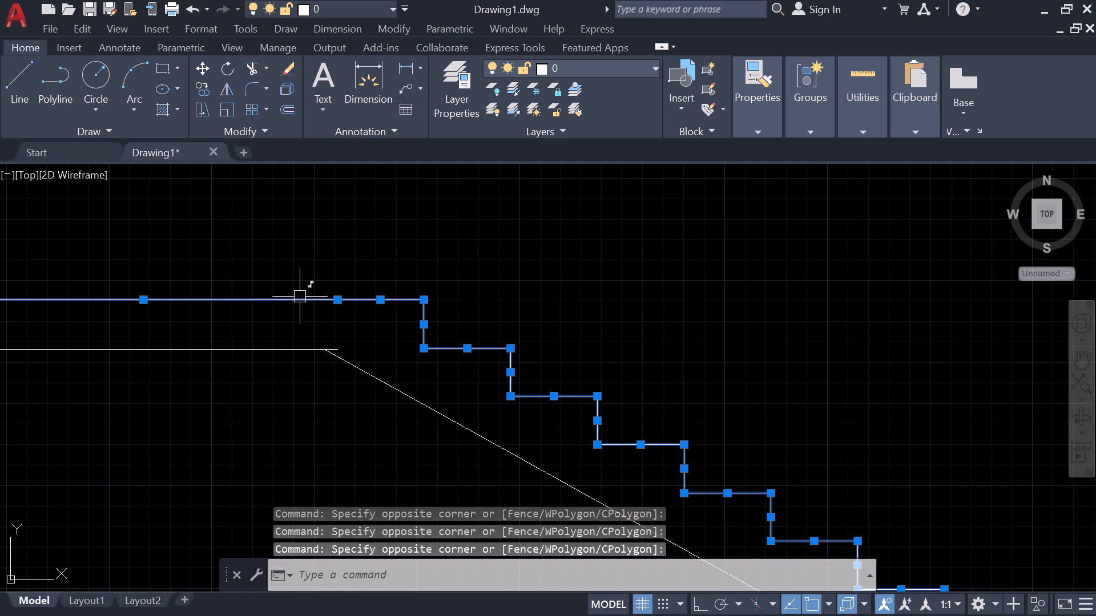
pyautogui.write('m')
pyautogui.press('space')
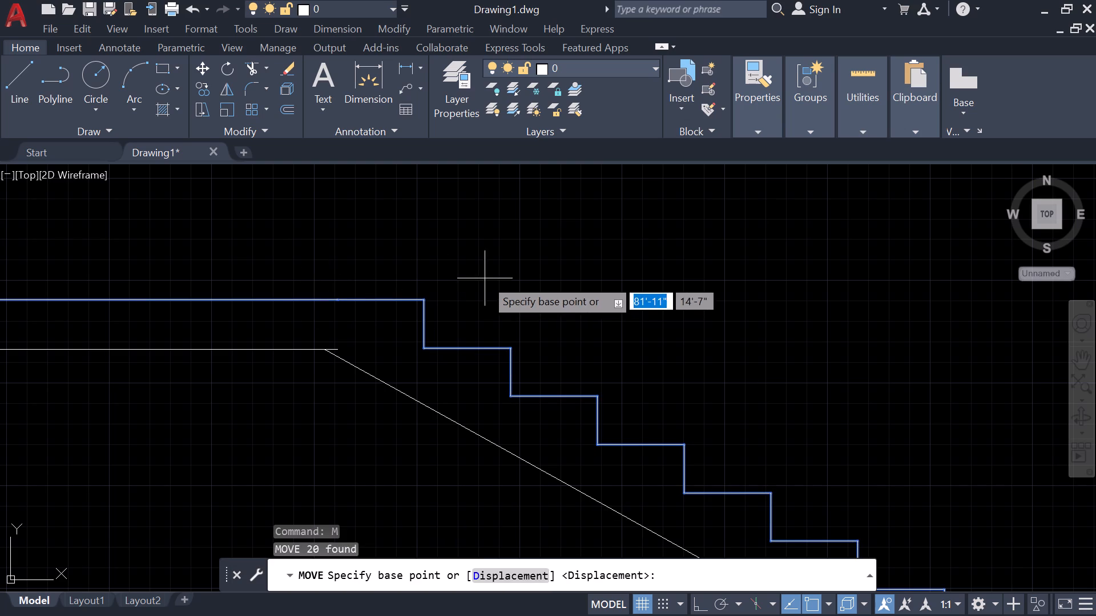
pyautogui.scroll(-3, 516, 326)
pyautogui.scroll(-2, 743, 435)
pyautogui.moveTo(743, 435); pyautogui.dragTo(546, 244, button='middle')
pyautogui.scroll(1, 665, 359)
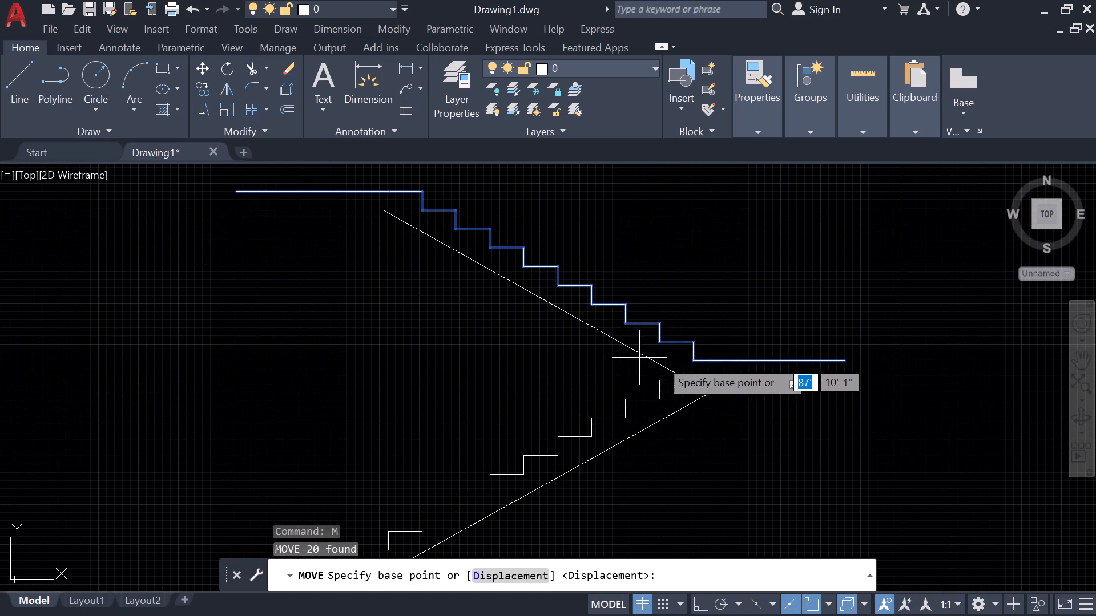
pyautogui.scroll(3, 688, 360)
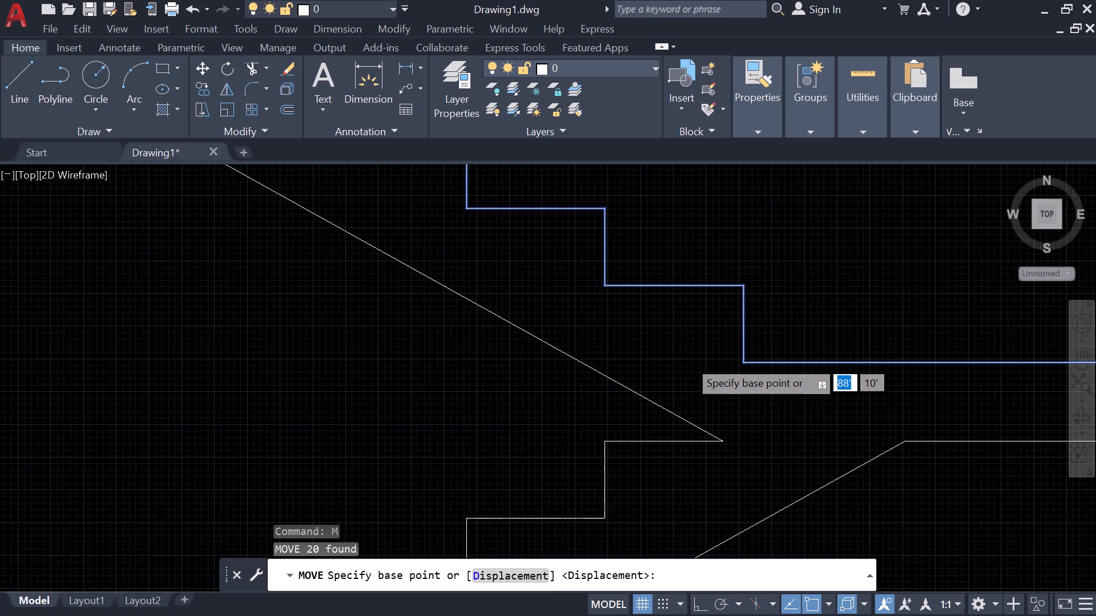
pyautogui.scroll(1, 688, 360)
pyautogui.moveTo(823, 391); pyautogui.dragTo(624, 274, button='middle')
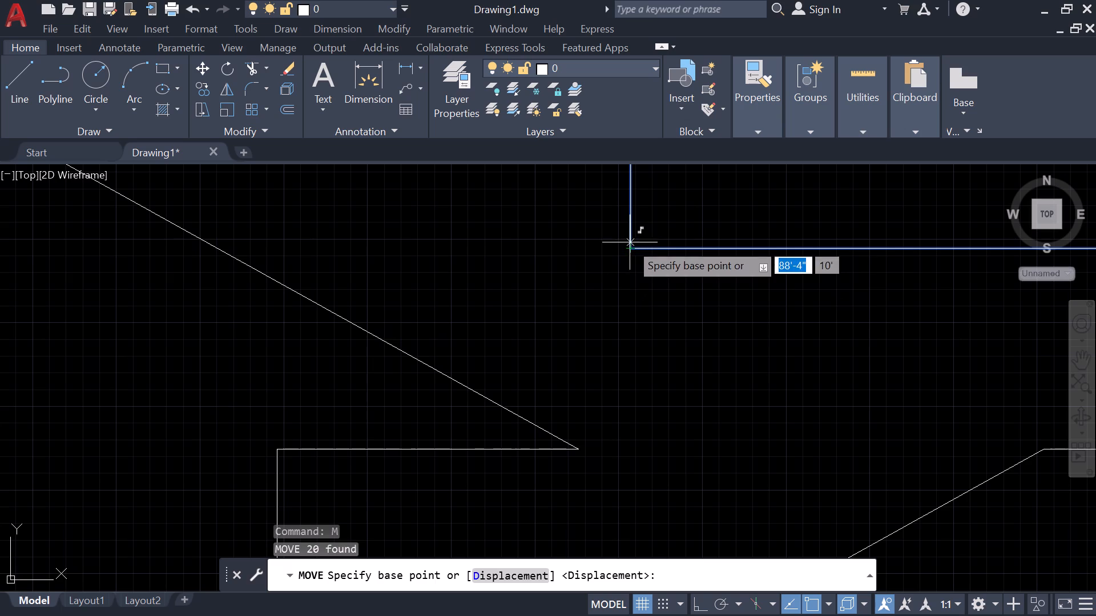
pyautogui.click(630, 252)
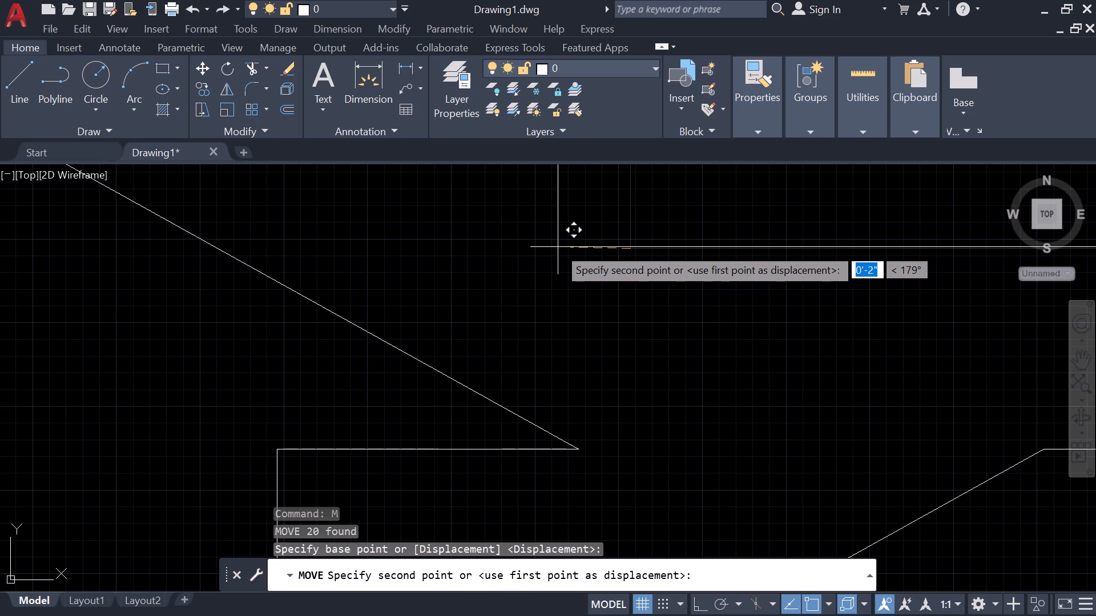
pyautogui.press('2')
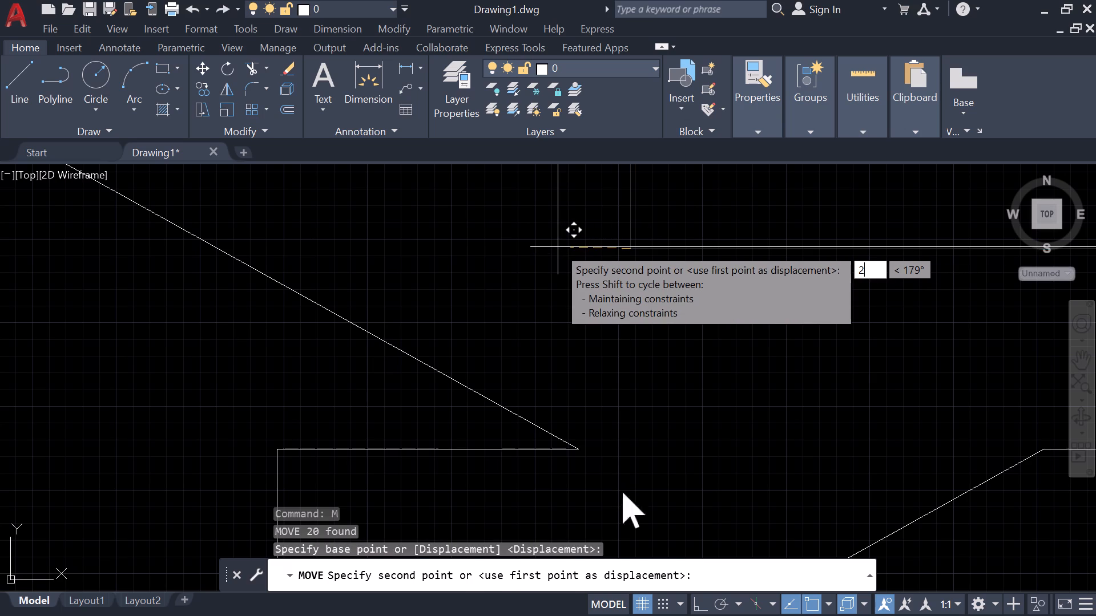
pyautogui.click(695, 602)
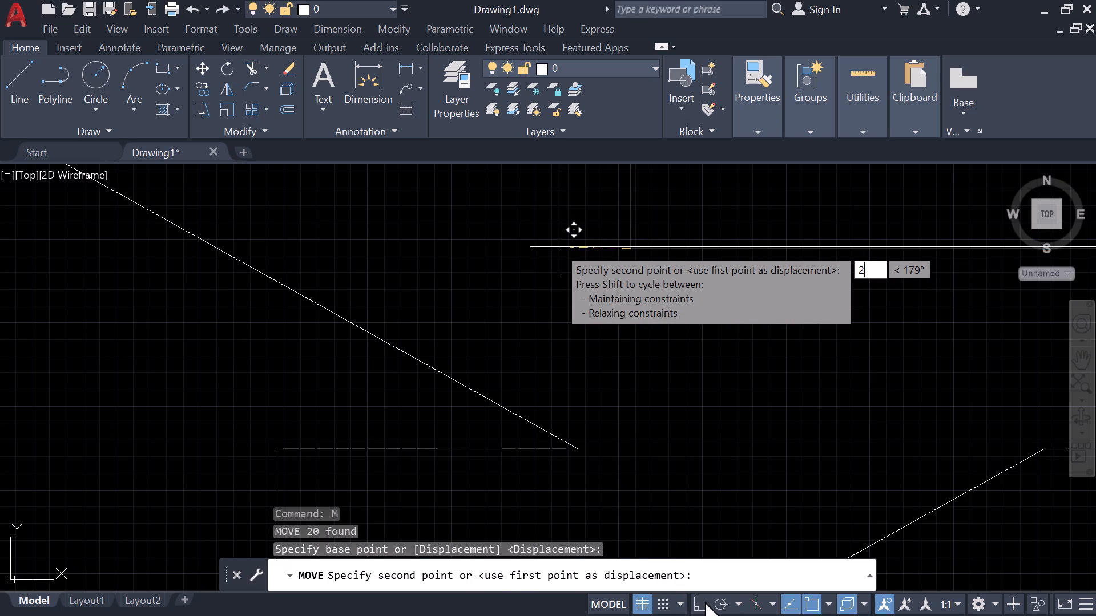
pyautogui.click(702, 609)
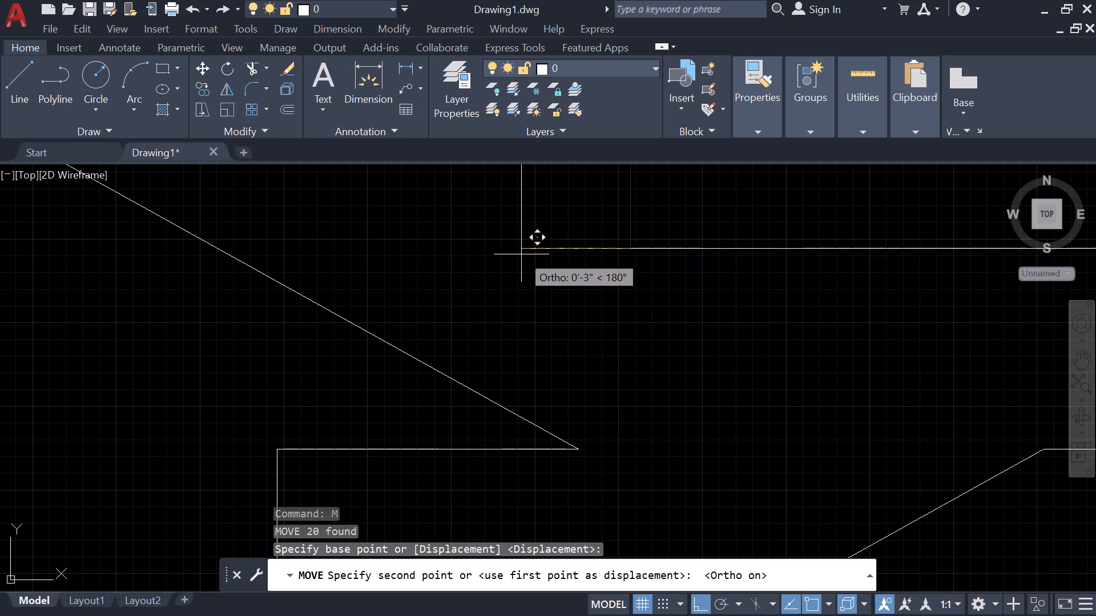
pyautogui.press('2')
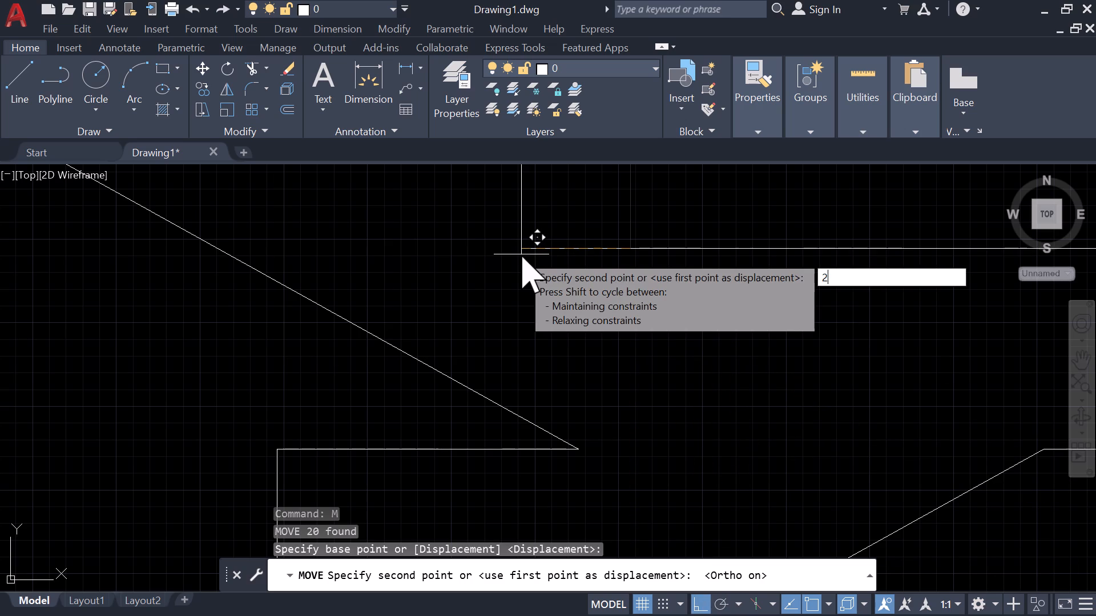
pyautogui.press('Return')
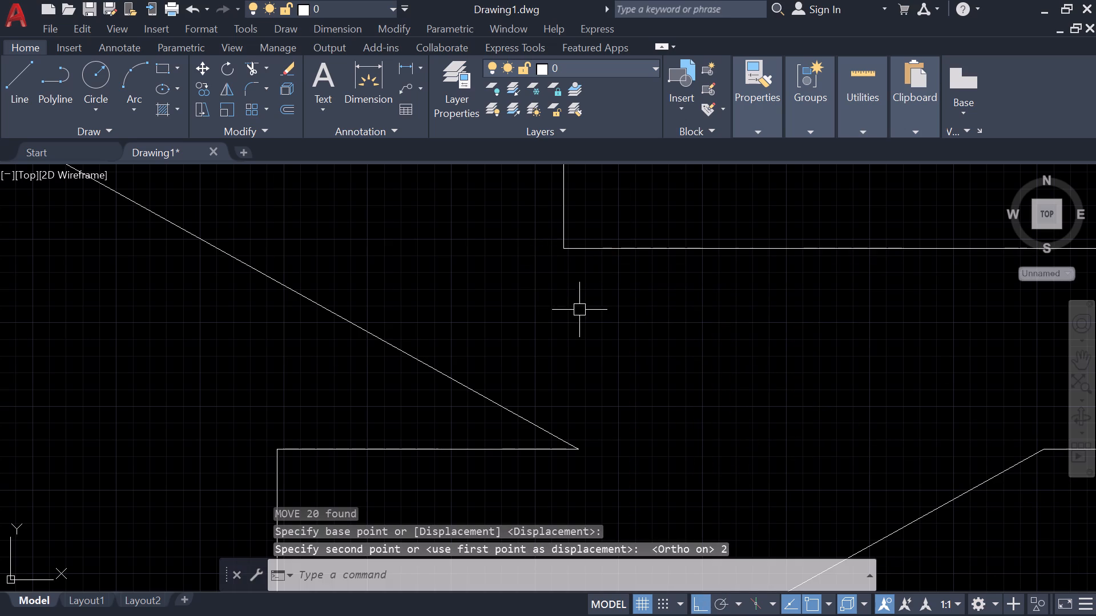
pyautogui.press('Escape')
# Draw a 6" vertical line from the lower end of the upper flight's underside up to the right-hand landing's top line.
pyautogui.write('l')
pyautogui.press('space')
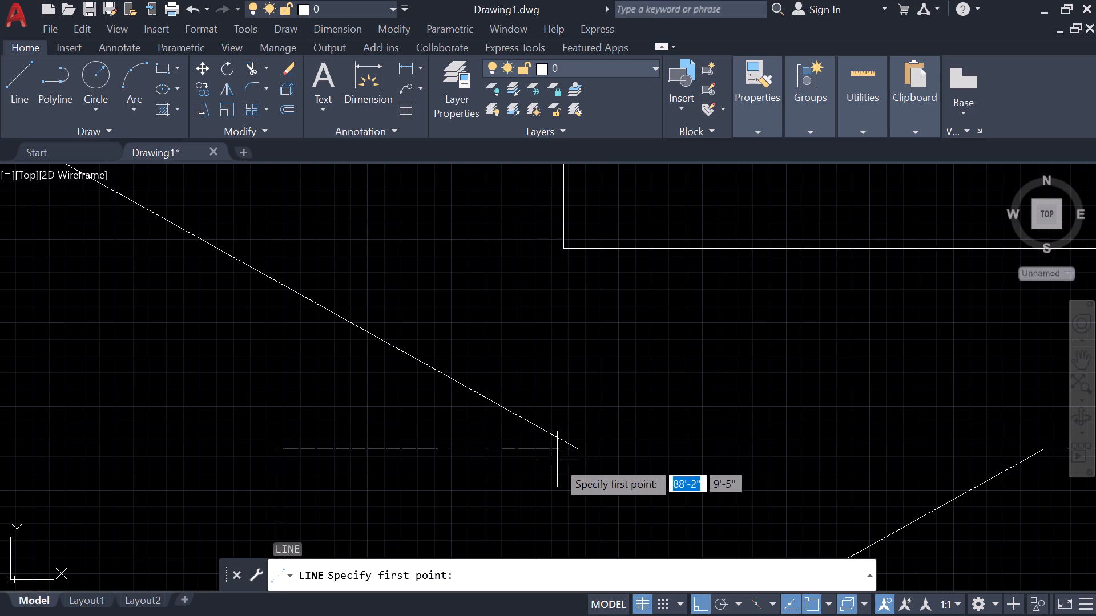
pyautogui.click(582, 452)
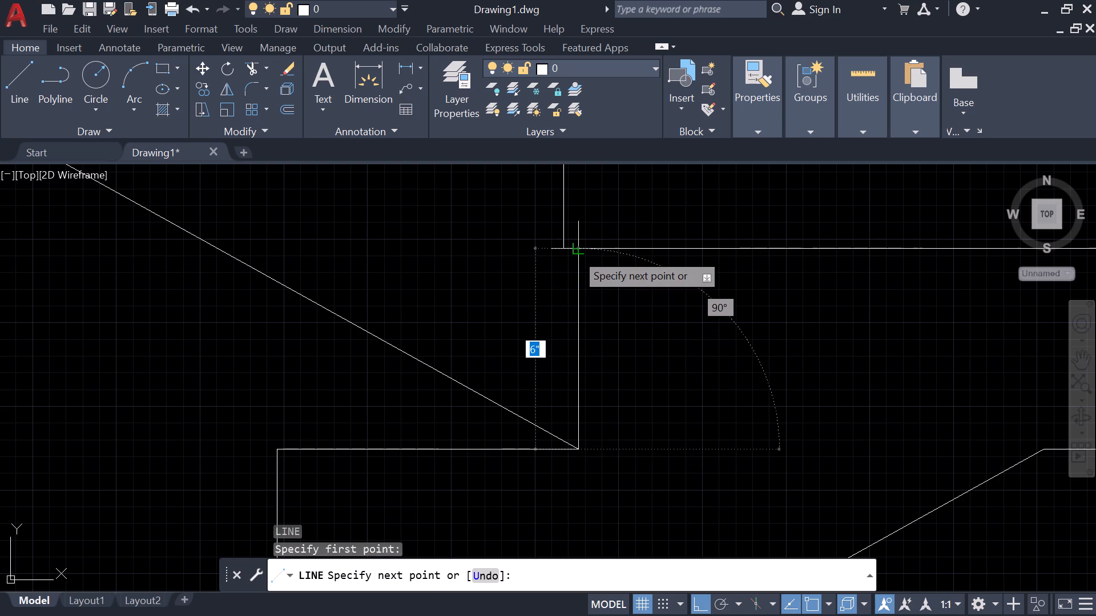
pyautogui.click(578, 252)
pyautogui.scroll(-2, 613, 301)
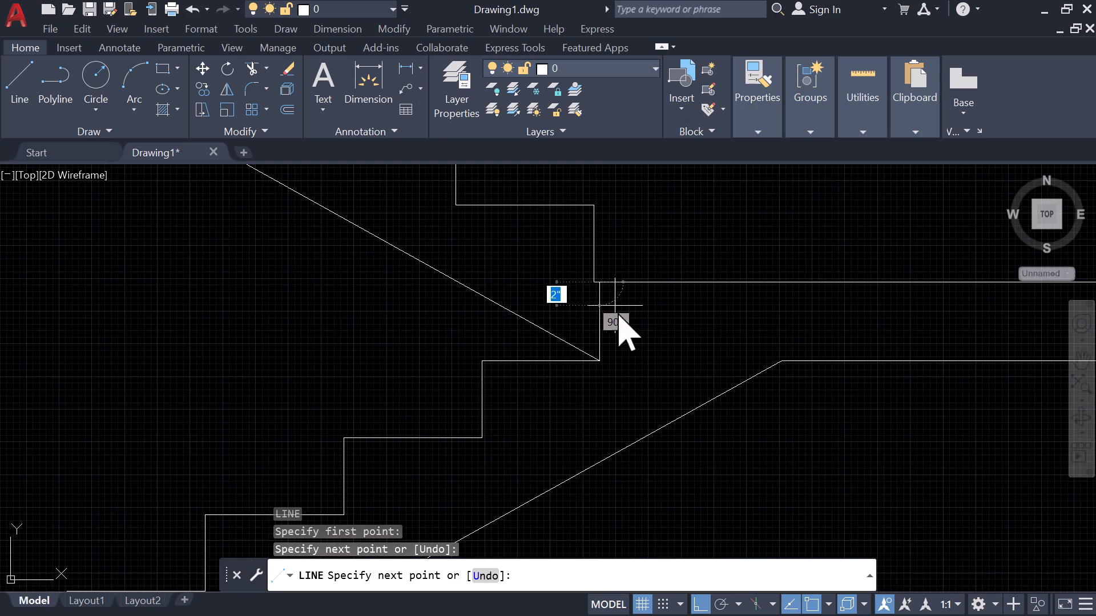
pyautogui.scroll(-1, 633, 322)
pyautogui.moveTo(633, 322); pyautogui.dragTo(663, 319, button='middle')
pyautogui.press('Escape')
pyautogui.press('Escape')
# Examine the overall staircase profile and the junction of the upper and middle flights at the right-hand landing.
pyautogui.scroll(-1, 594, 319)
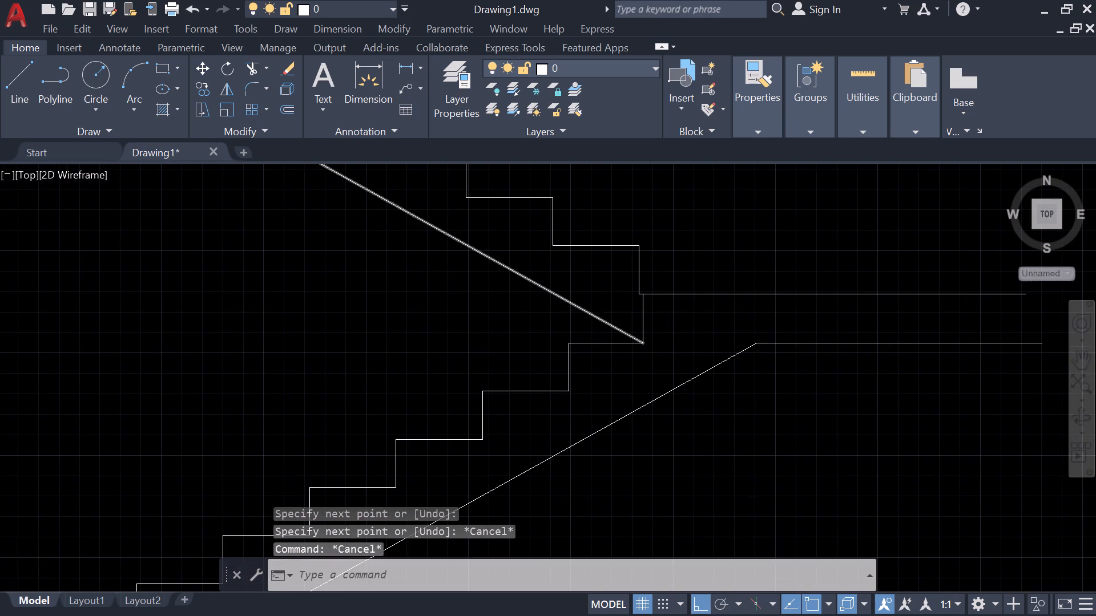
pyautogui.moveTo(517, 376); pyautogui.dragTo(641, 240, button='middle')
pyautogui.scroll(-1, 641, 249)
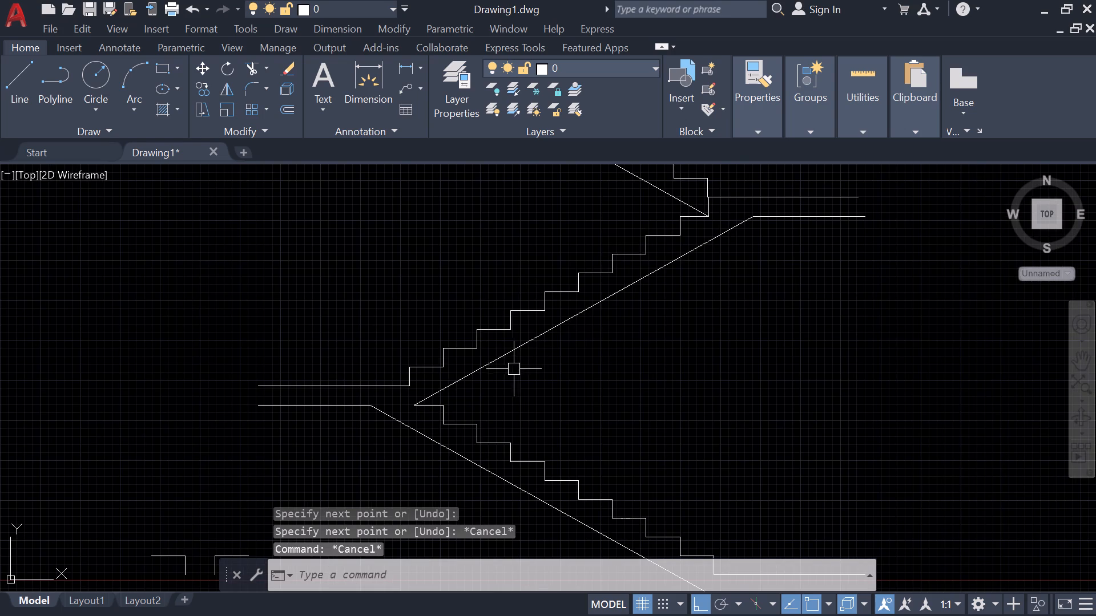
pyautogui.scroll(-1, 501, 371)
pyautogui.moveTo(553, 382); pyautogui.dragTo(524, 392, button='middle')
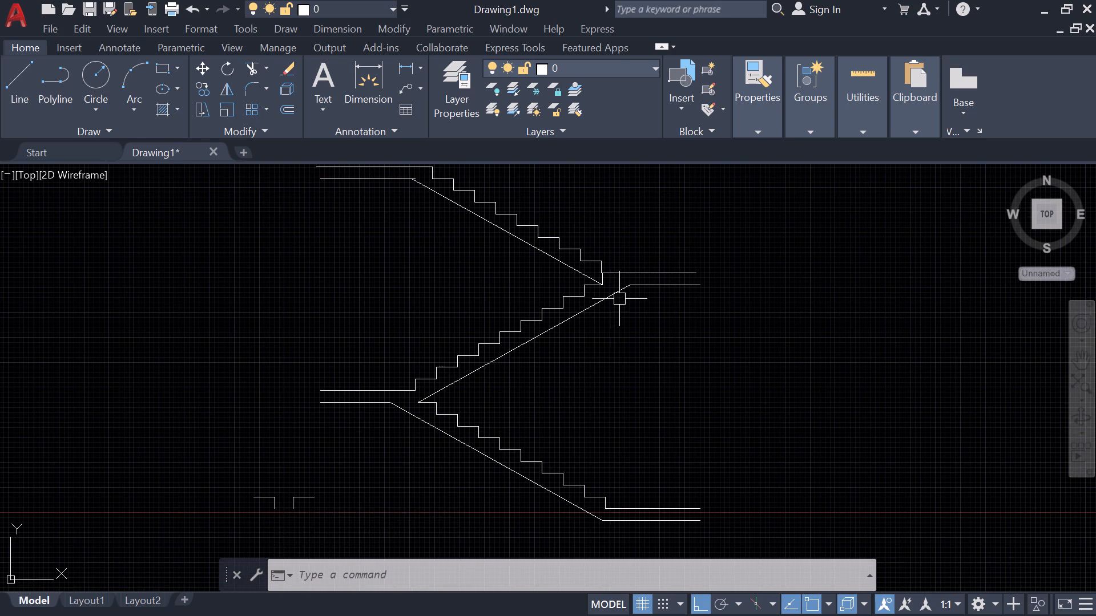
pyautogui.scroll(3, 619, 282)
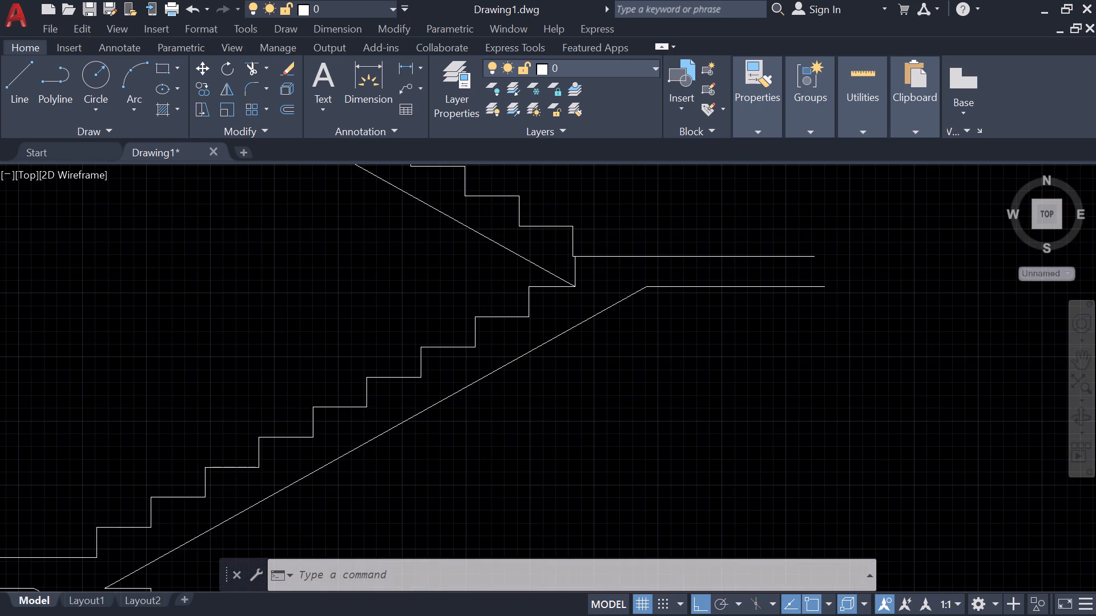
pyautogui.scroll(-3, 619, 282)
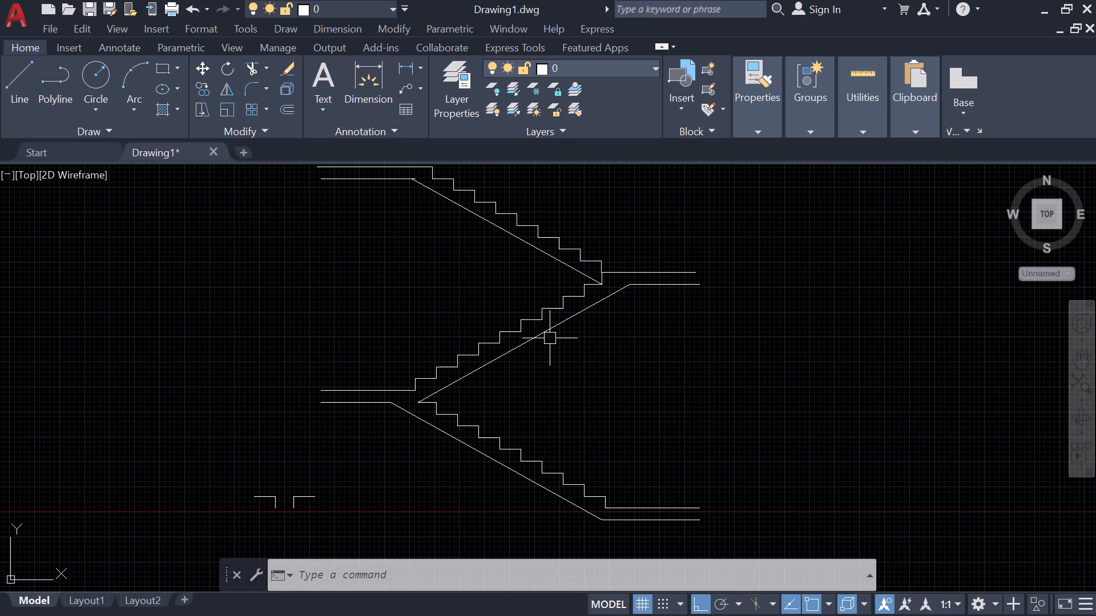
pyautogui.moveTo(550, 338); pyautogui.dragTo(594, 293, button='middle')
# Move the lowest flight's steps and underside, together with the bottom landing lines, 2" horizontally to the left.
pyautogui.scroll(3, 483, 346)
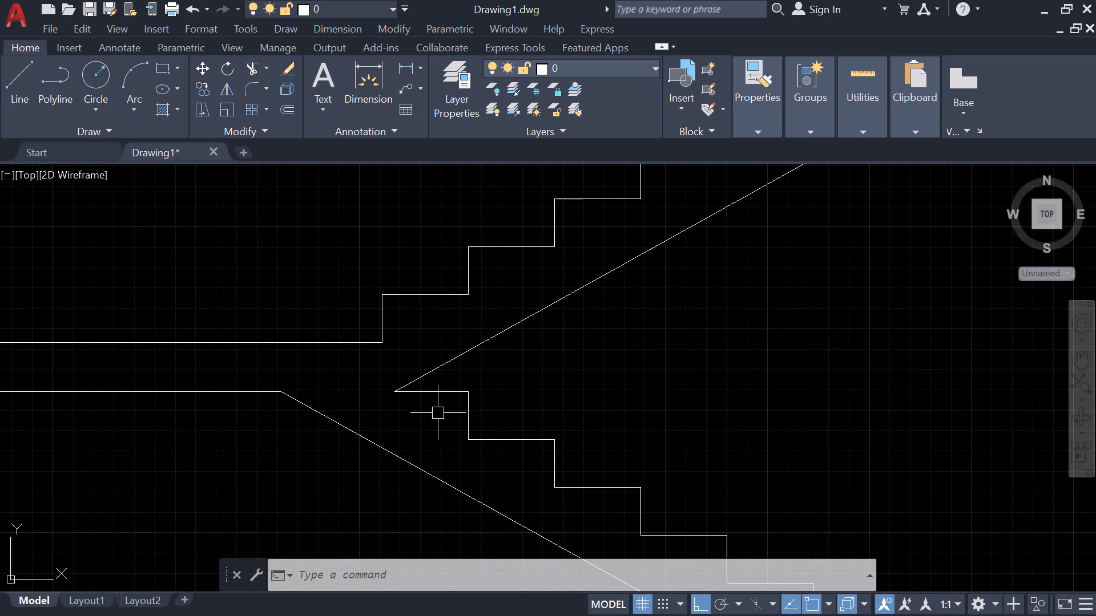
pyautogui.scroll(-2, 442, 397)
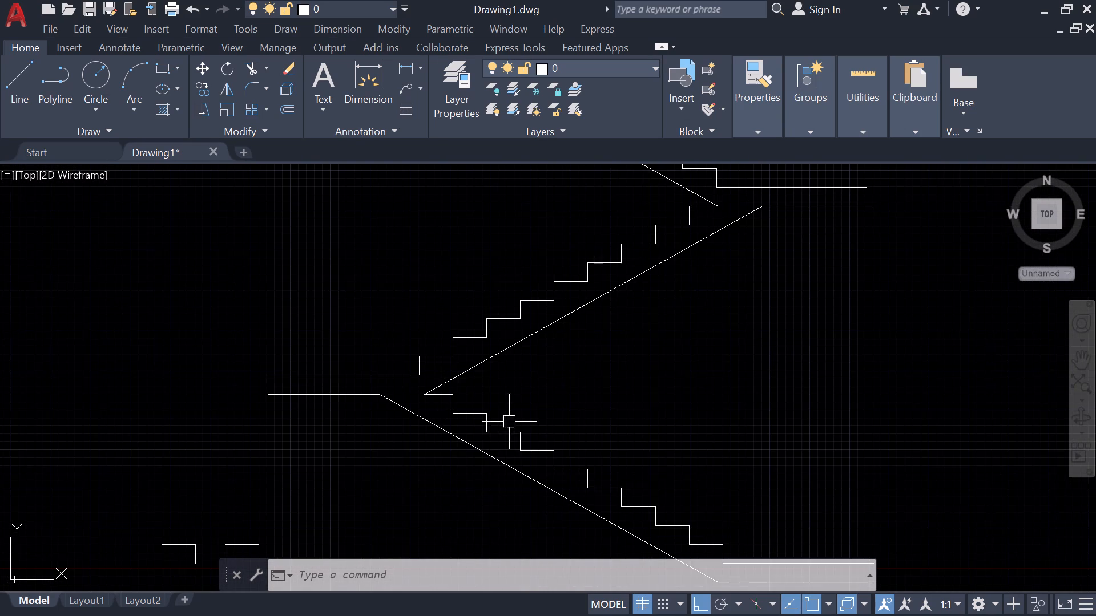
pyautogui.moveTo(598, 483); pyautogui.dragTo(543, 387, button='middle')
pyautogui.click(877, 534)
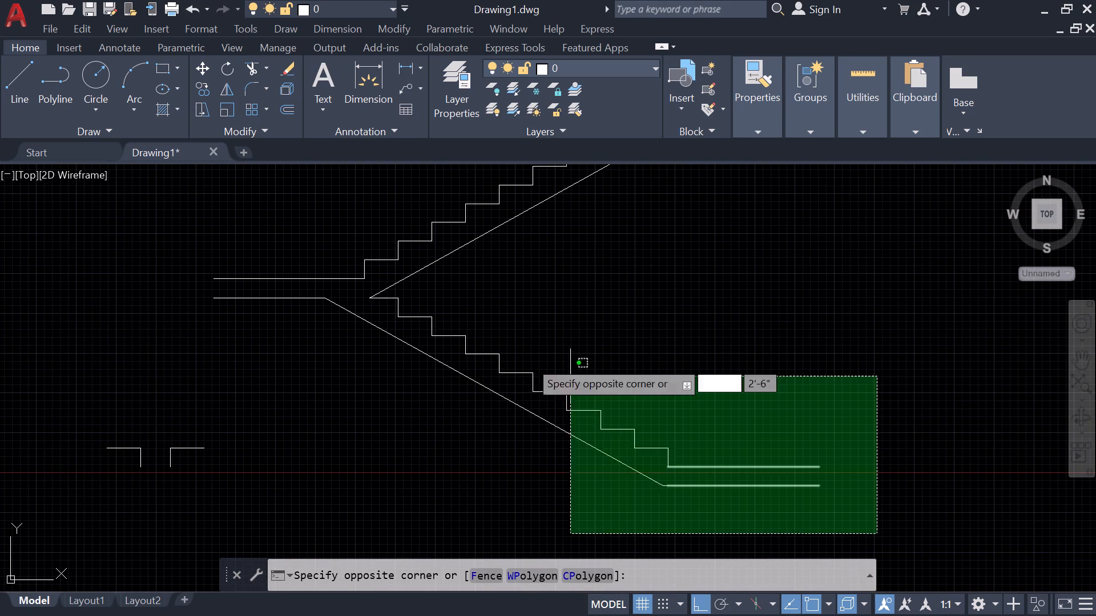
pyautogui.click(388, 297)
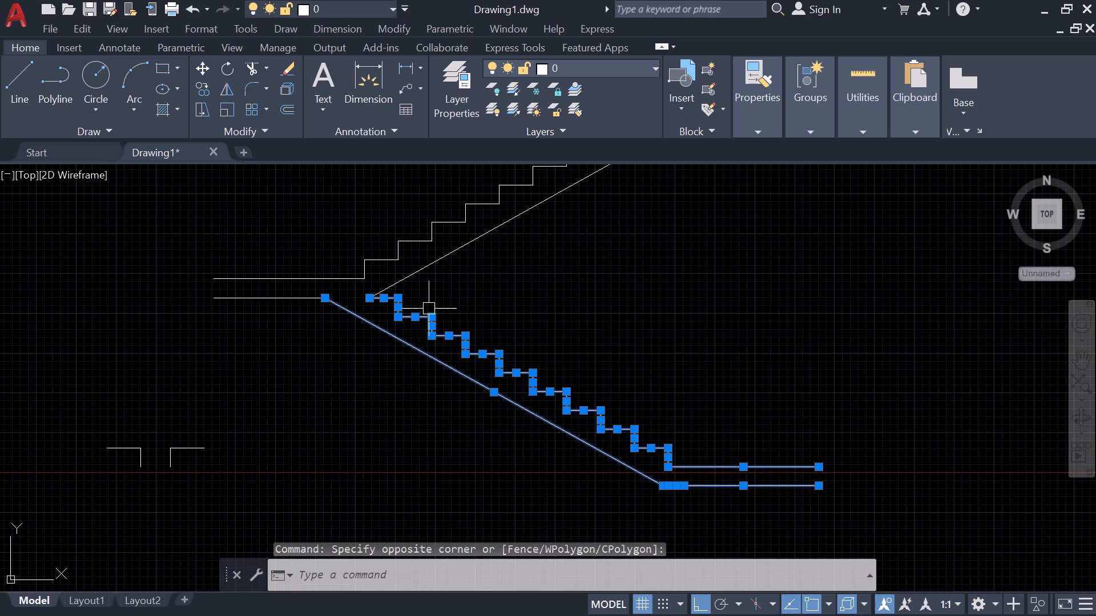
pyautogui.press('m')
pyautogui.press('space')
pyautogui.scroll(4, 352, 289)
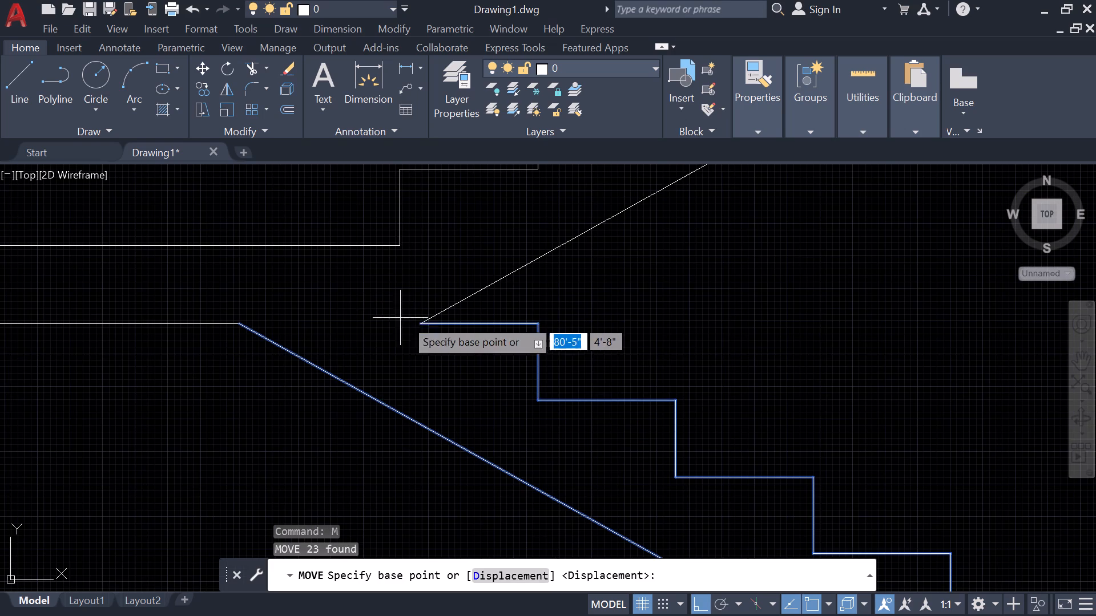
pyautogui.click(424, 326)
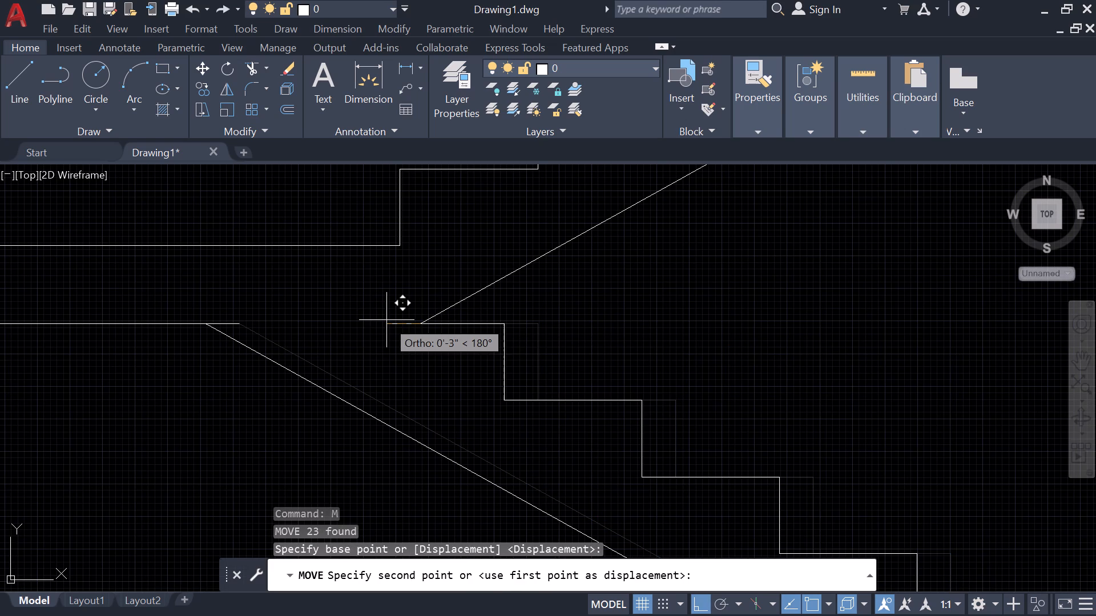
pyautogui.press('2')
pyautogui.press('Return')
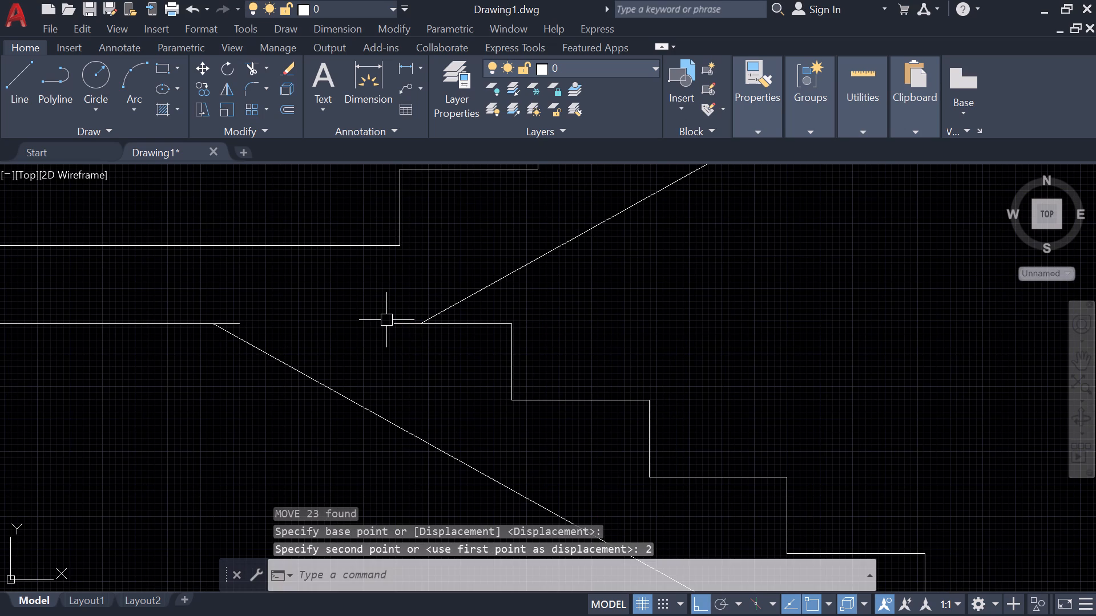
pyautogui.press('Escape')
pyautogui.press('Escape')
pyautogui.press('Escape')
pyautogui.press('Escape')
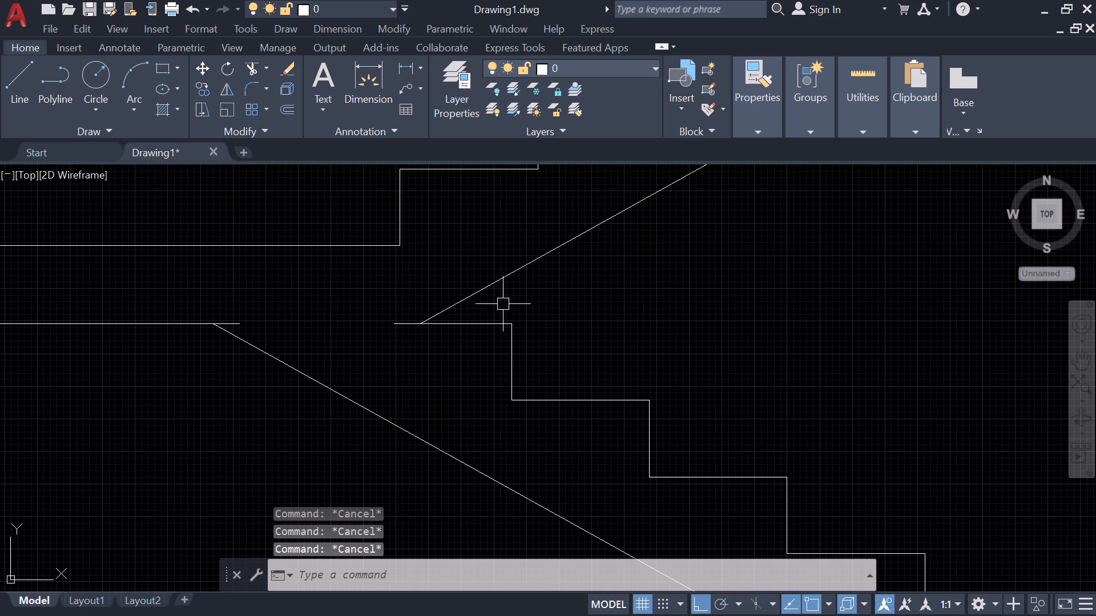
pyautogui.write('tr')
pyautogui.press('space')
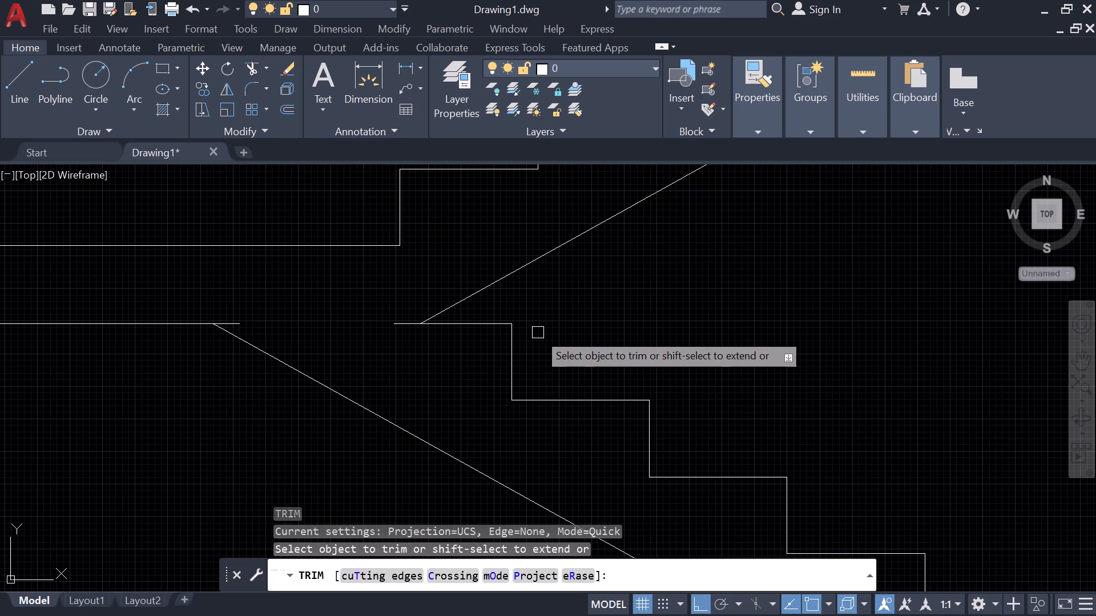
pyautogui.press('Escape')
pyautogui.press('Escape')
# Draw a 6" vertical line from the inner end of the left-hand landing's top line down to the lowest flight's top tread.
pyautogui.write('l')
pyautogui.press('space')
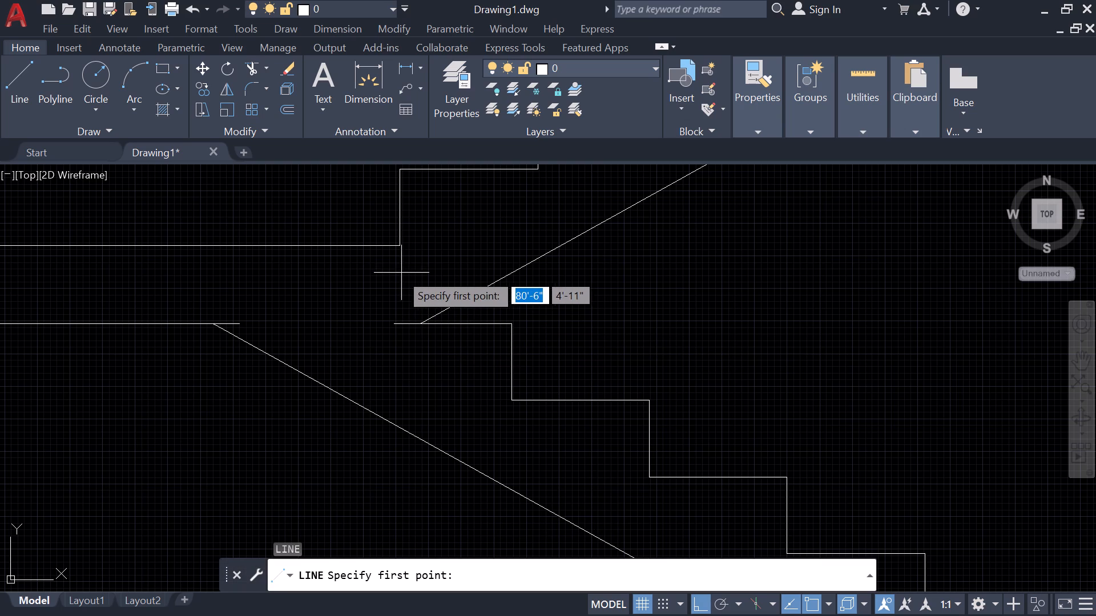
pyautogui.click(403, 248)
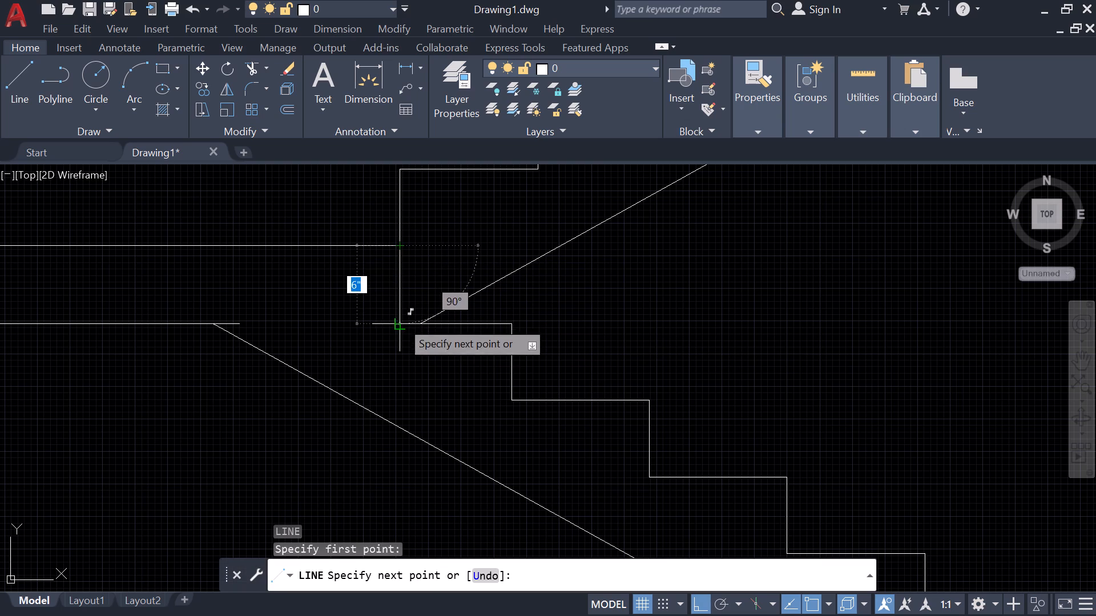
pyautogui.click(401, 321)
pyautogui.press('Escape')
pyautogui.press('Escape')
# Trim the short stub of the lowest flight's top tread that projects past the new vertical line.
pyautogui.write('tr')
pyautogui.press('space')
pyautogui.scroll(4, 376, 315)
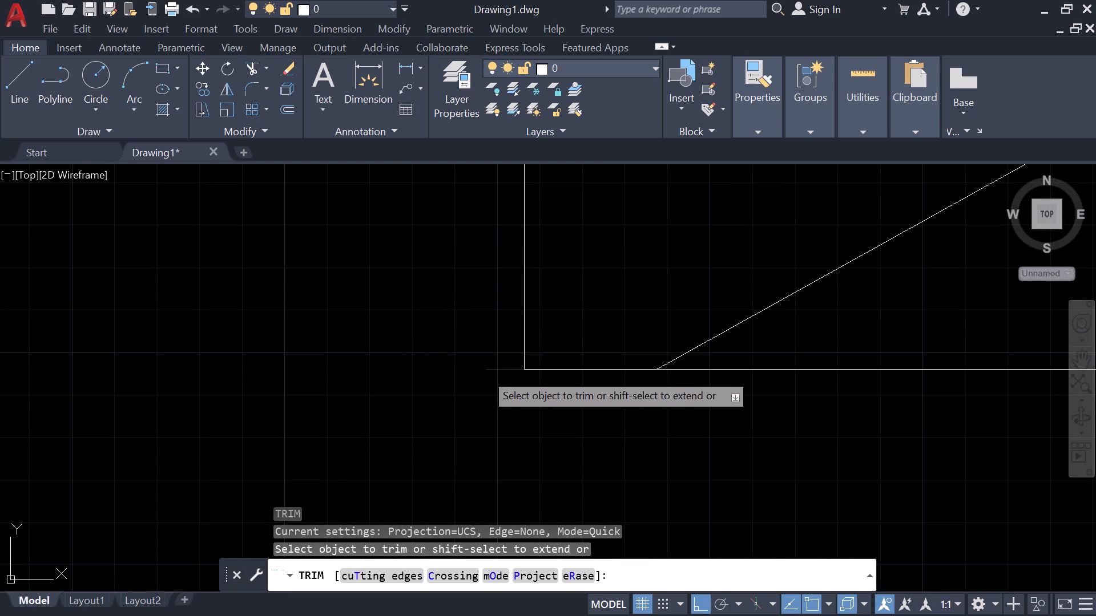
pyautogui.click(485, 372)
pyautogui.scroll(-9, 468, 372)
pyautogui.press('Escape')
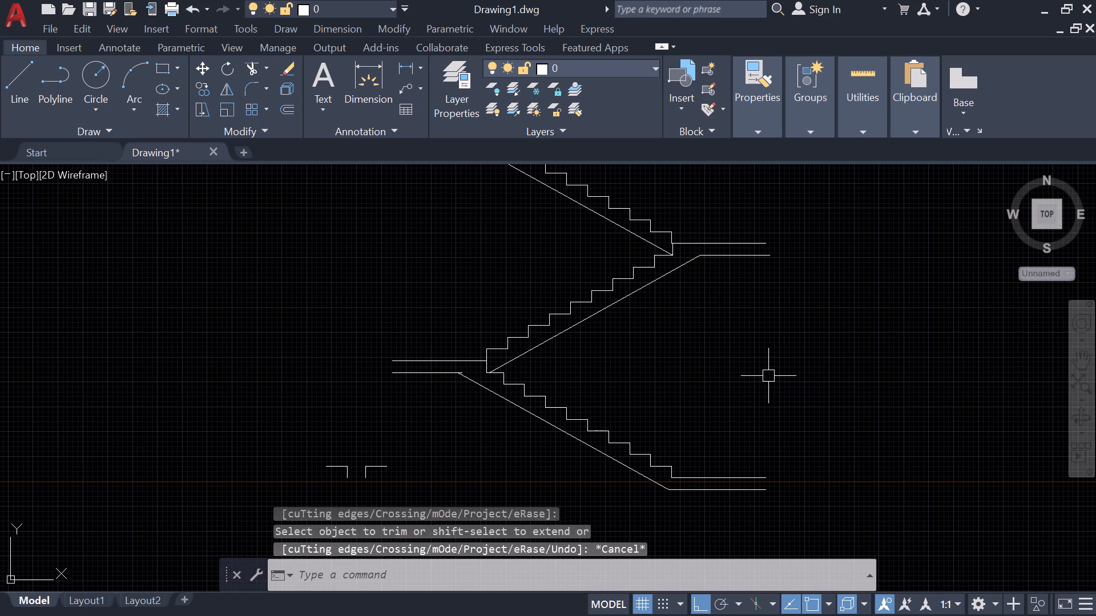
pyautogui.press('Escape')
pyautogui.press('Escape')
# Draw a horizontal line from the vertical line's lower end to the end of the left-hand landing's underside, bridging the gap.
pyautogui.scroll(-1, 752, 375)
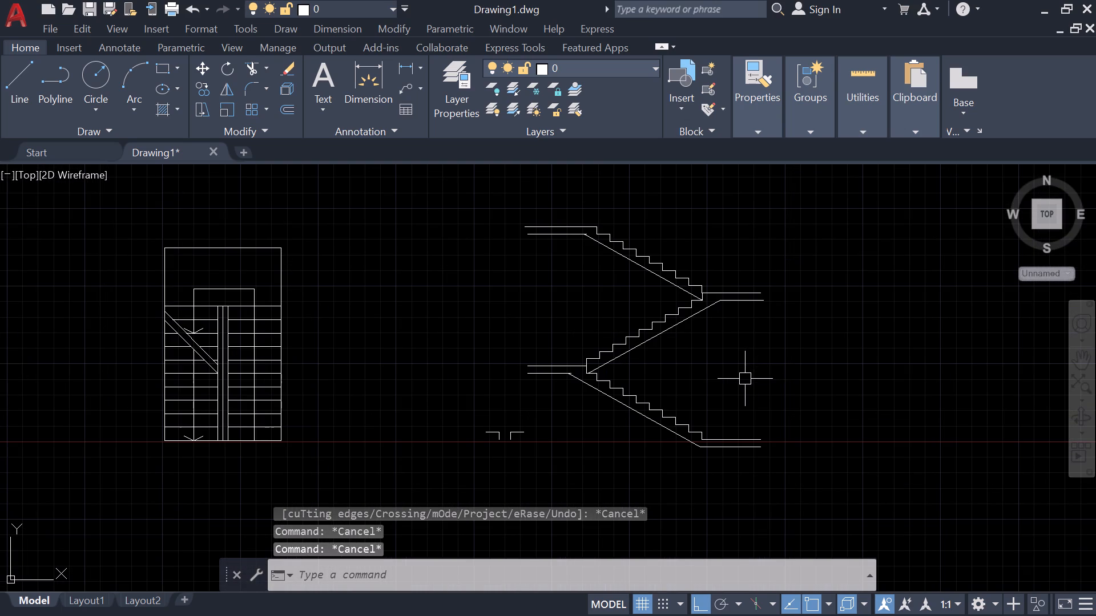
pyautogui.scroll(-1, 745, 379)
pyautogui.scroll(1, 745, 379)
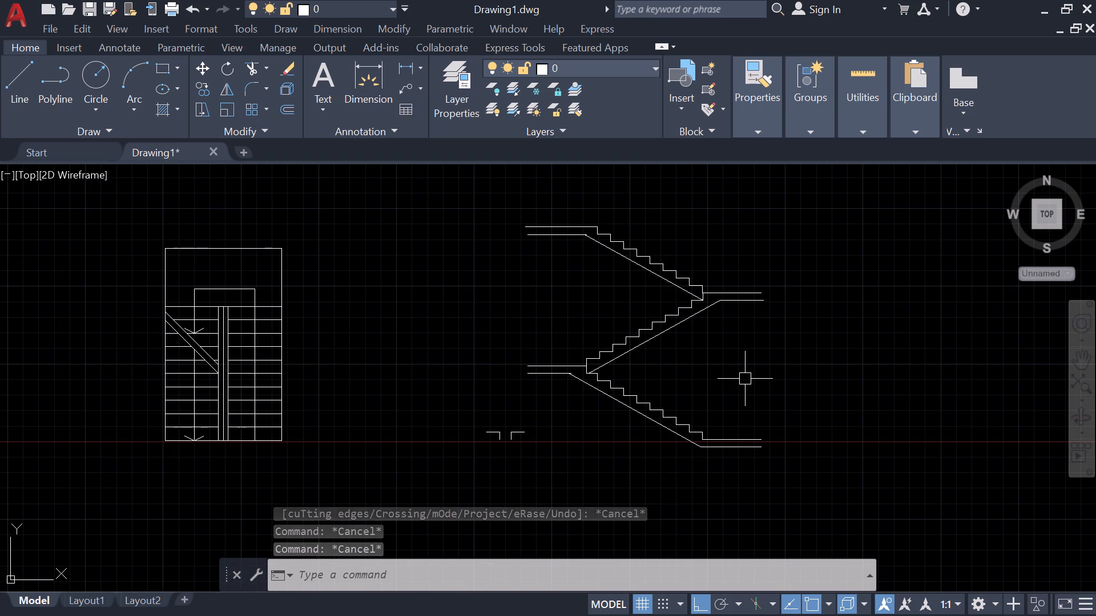
pyautogui.scroll(2, 704, 383)
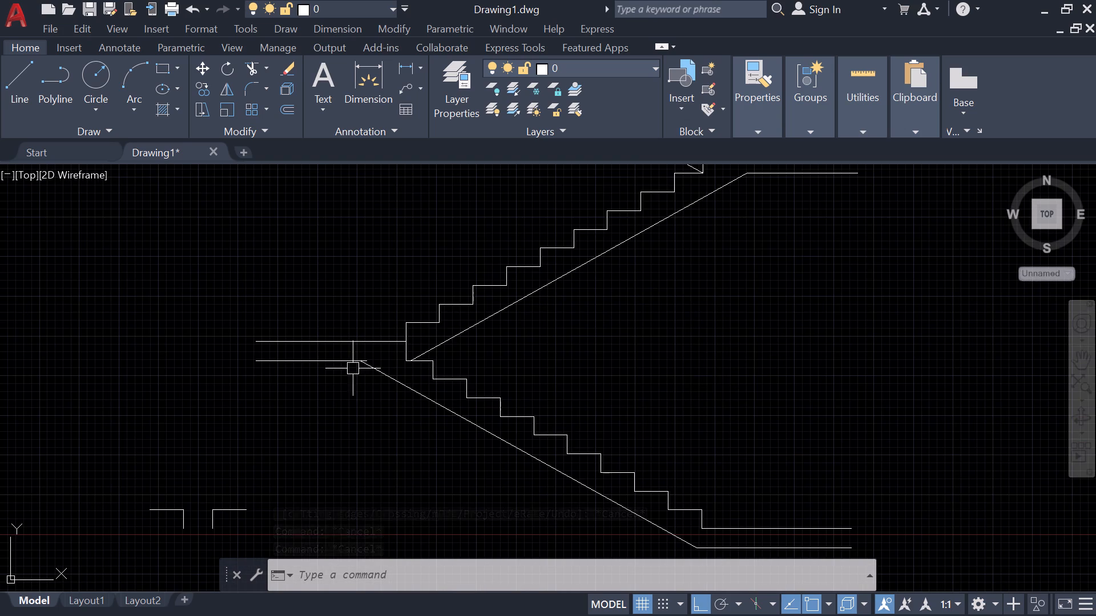
pyautogui.press('l')
pyautogui.press('space')
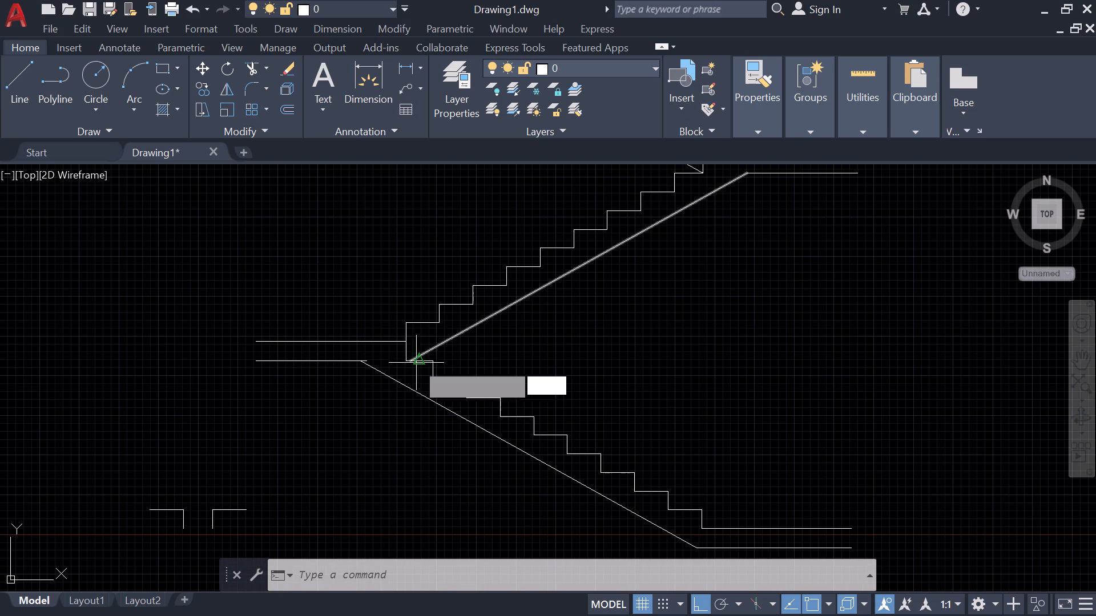
pyautogui.scroll(4, 416, 363)
pyautogui.click(346, 343)
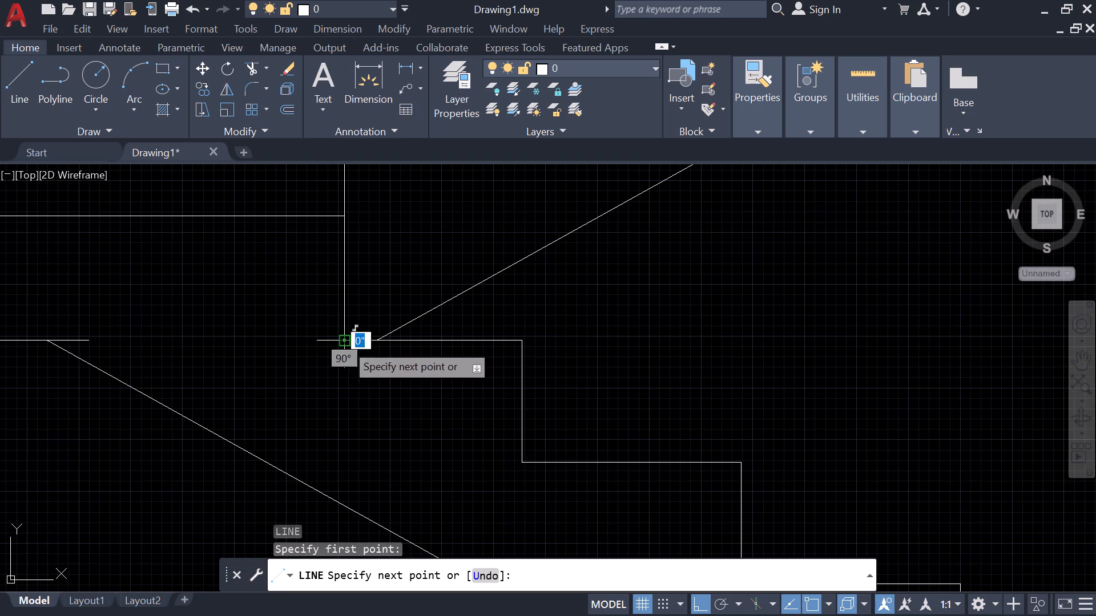
pyautogui.click(84, 339)
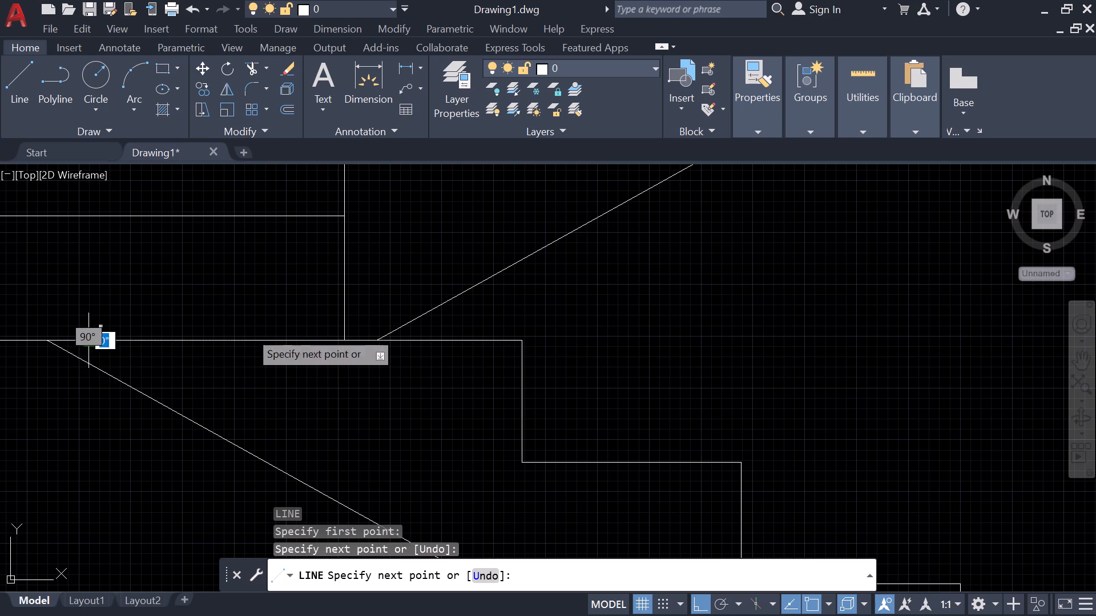
pyautogui.scroll(-3, 367, 323)
pyautogui.press('Escape')
pyautogui.press('Escape')
# Trim away the vertical line between the left-hand landing's top line and its underside.
pyautogui.press('t')
pyautogui.press('r')
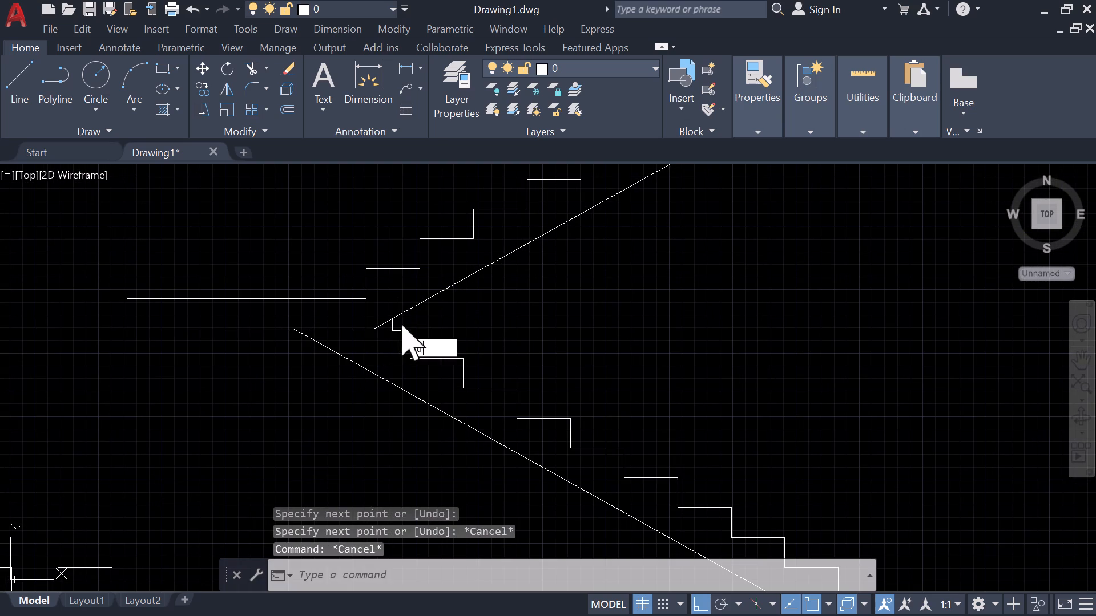
pyautogui.press('space')
pyautogui.click(365, 310)
pyautogui.scroll(-2, 628, 328)
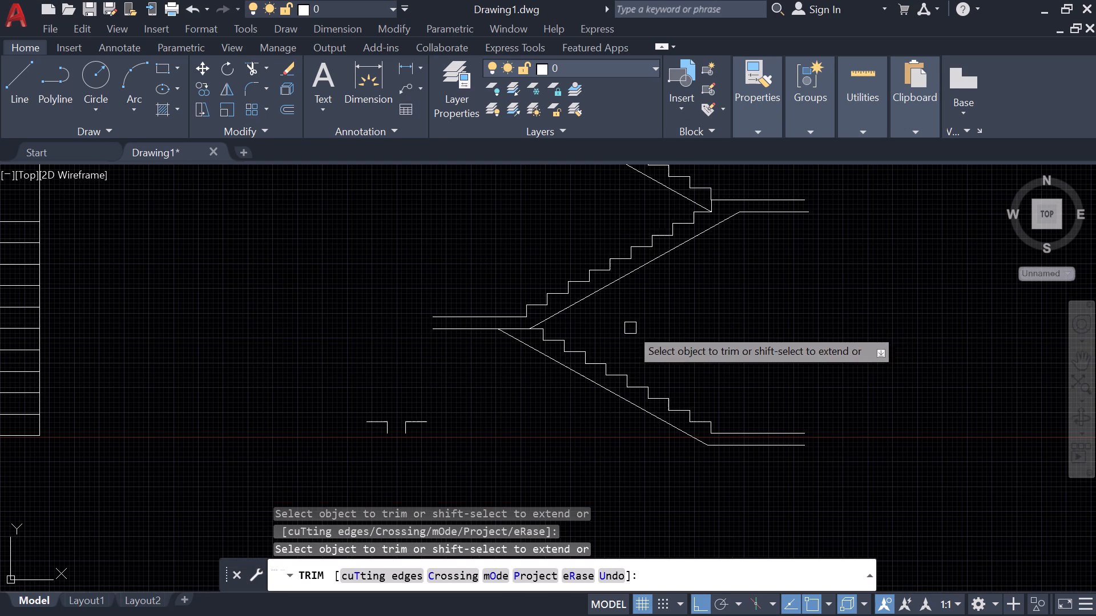
pyautogui.press('Escape')
pyautogui.press('Escape')
pyautogui.press('Escape')
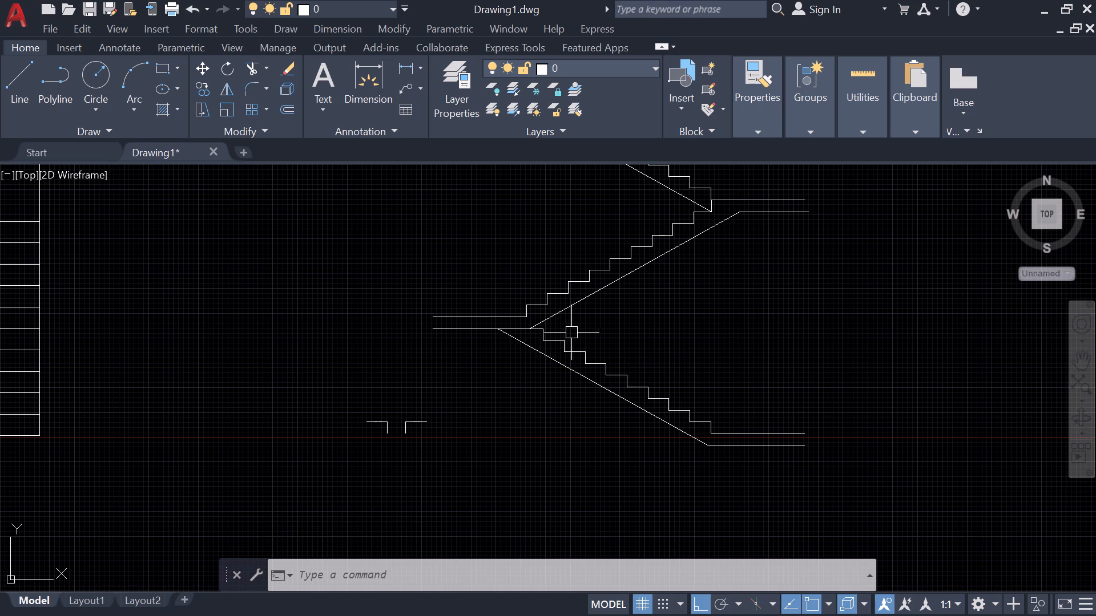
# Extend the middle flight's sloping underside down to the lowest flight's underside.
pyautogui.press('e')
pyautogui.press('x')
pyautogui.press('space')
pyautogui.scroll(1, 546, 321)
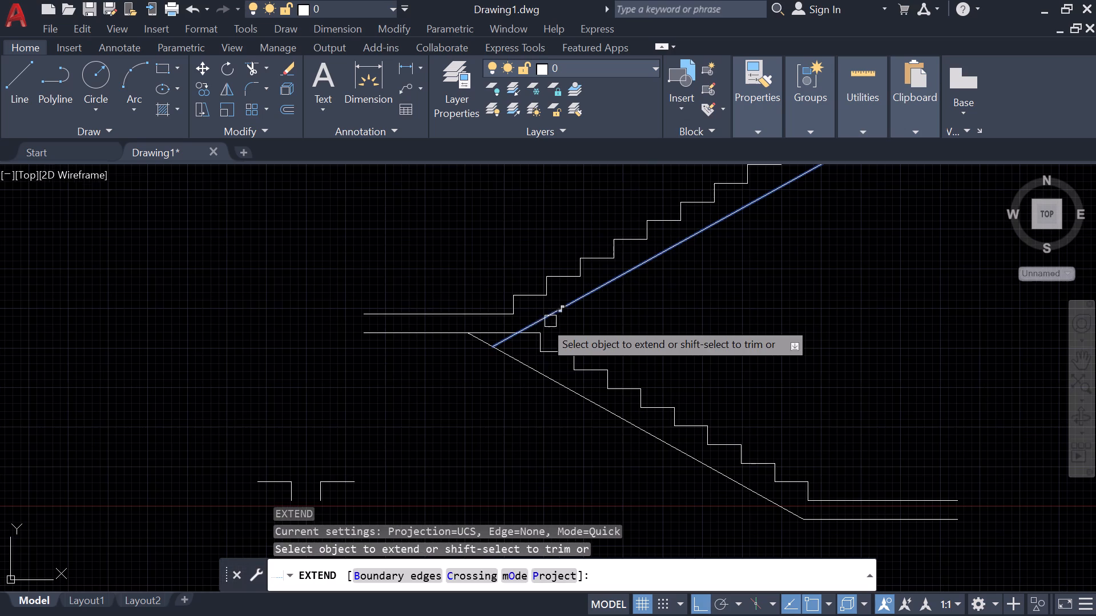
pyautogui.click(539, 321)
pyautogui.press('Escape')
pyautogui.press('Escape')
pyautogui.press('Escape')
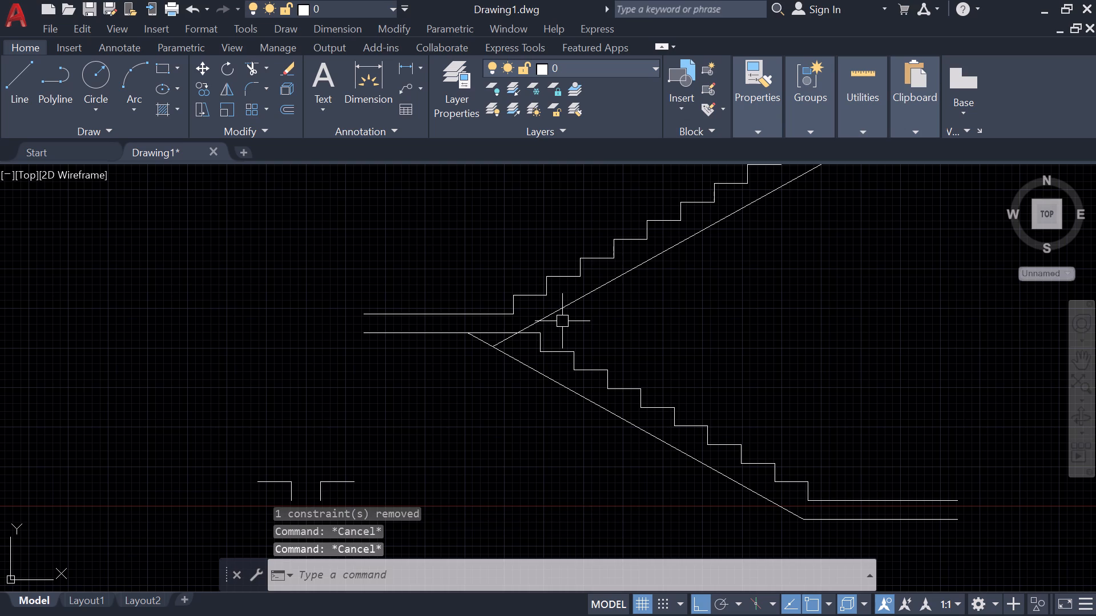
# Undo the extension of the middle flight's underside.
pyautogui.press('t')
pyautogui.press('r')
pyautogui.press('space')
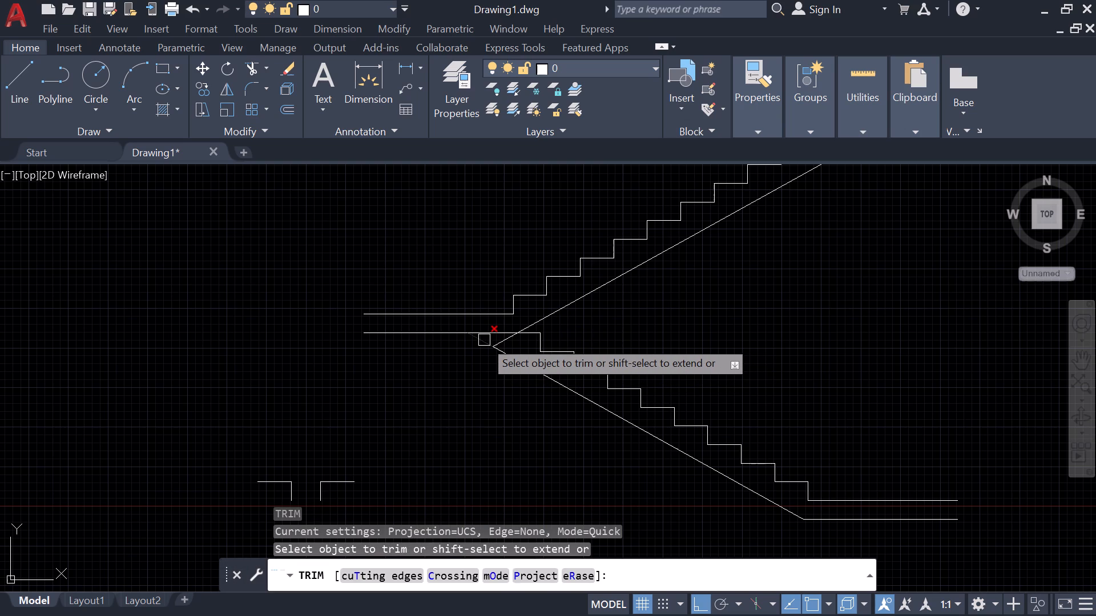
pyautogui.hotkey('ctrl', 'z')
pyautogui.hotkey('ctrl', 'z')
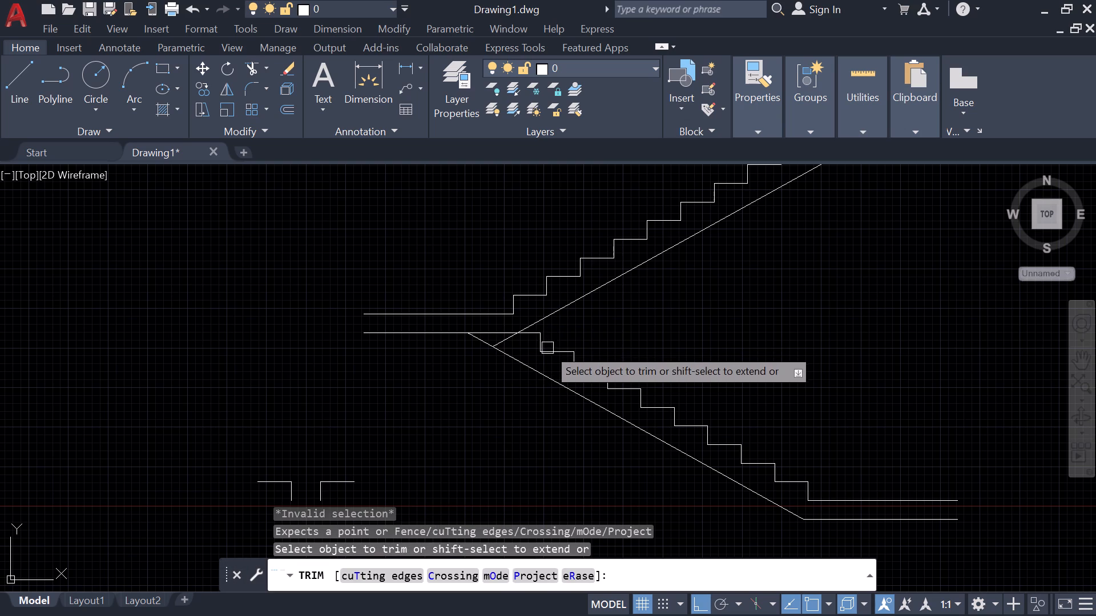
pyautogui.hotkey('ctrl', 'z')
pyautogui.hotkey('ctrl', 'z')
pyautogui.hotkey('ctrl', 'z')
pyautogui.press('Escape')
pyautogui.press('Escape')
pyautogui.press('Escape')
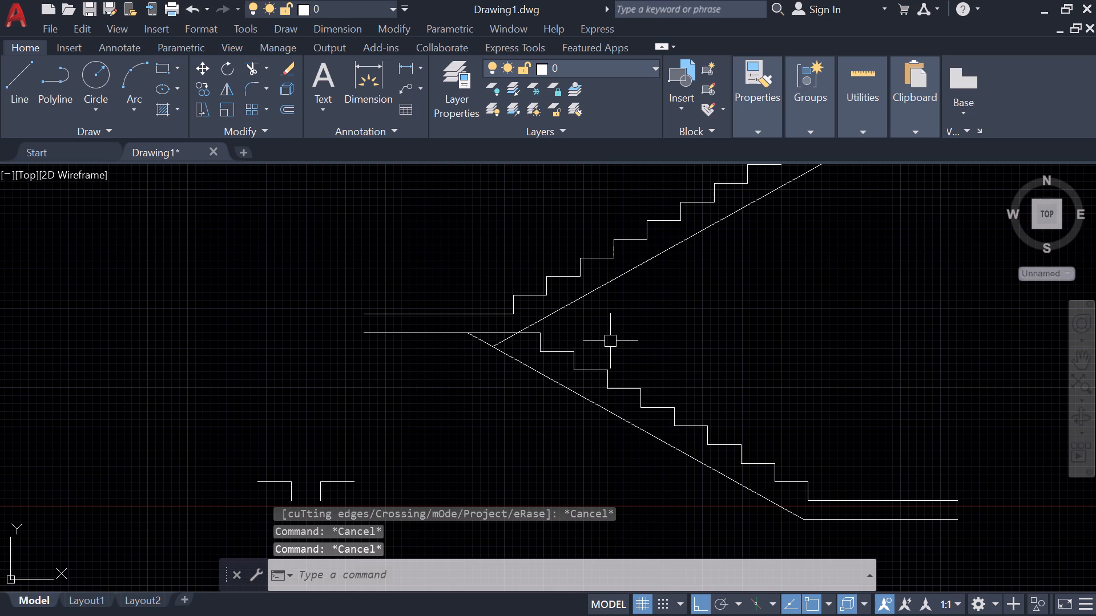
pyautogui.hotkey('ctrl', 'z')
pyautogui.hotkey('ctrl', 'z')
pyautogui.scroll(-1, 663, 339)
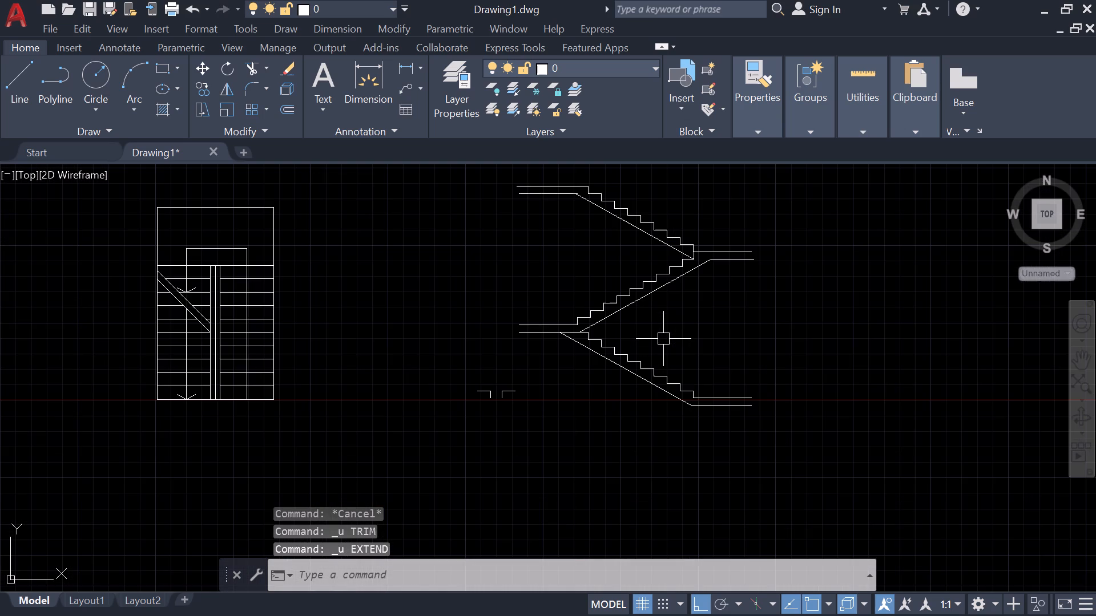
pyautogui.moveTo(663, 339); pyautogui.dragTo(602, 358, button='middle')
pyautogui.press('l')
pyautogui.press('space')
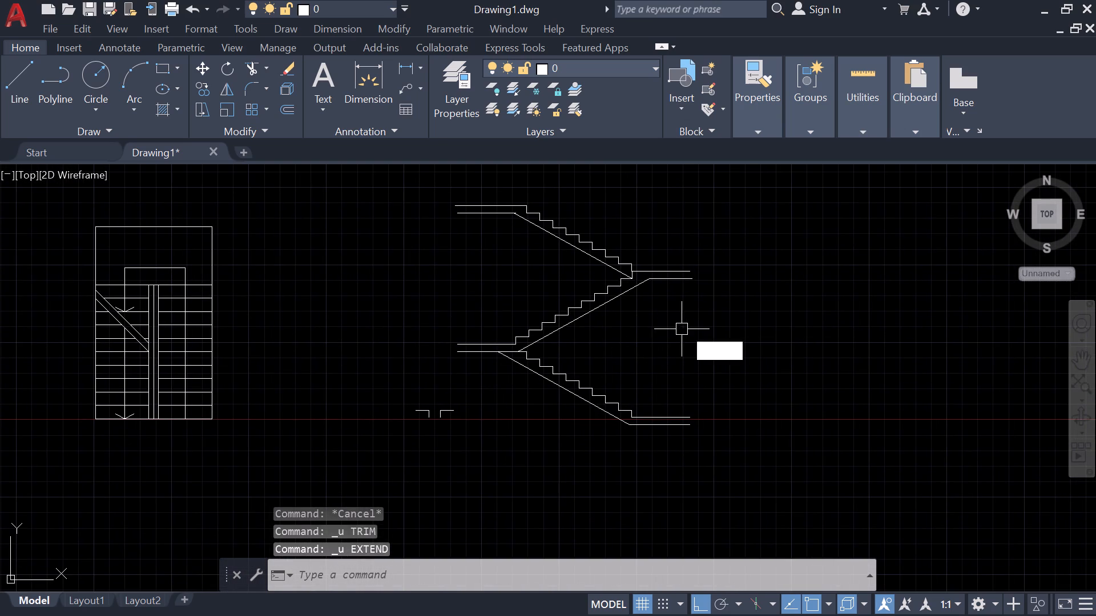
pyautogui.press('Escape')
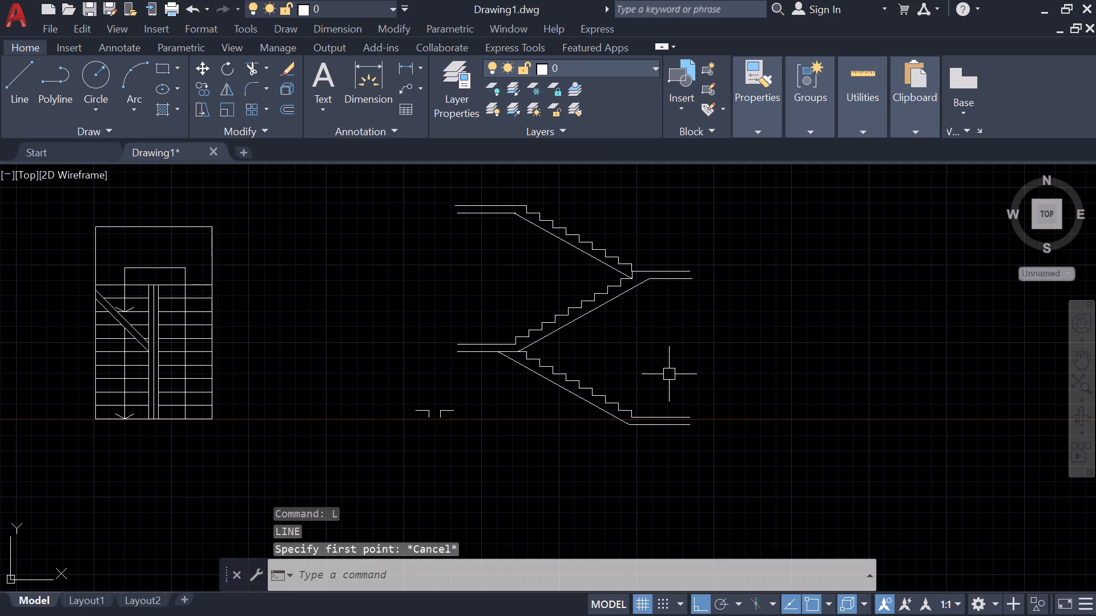
# Trim off the two bottom landing lines beyond the foot of the lowest flight with a fence crossing both.
pyautogui.write('tr')
pyautogui.press('space')
pyautogui.click(660, 451)
pyautogui.click(664, 392)
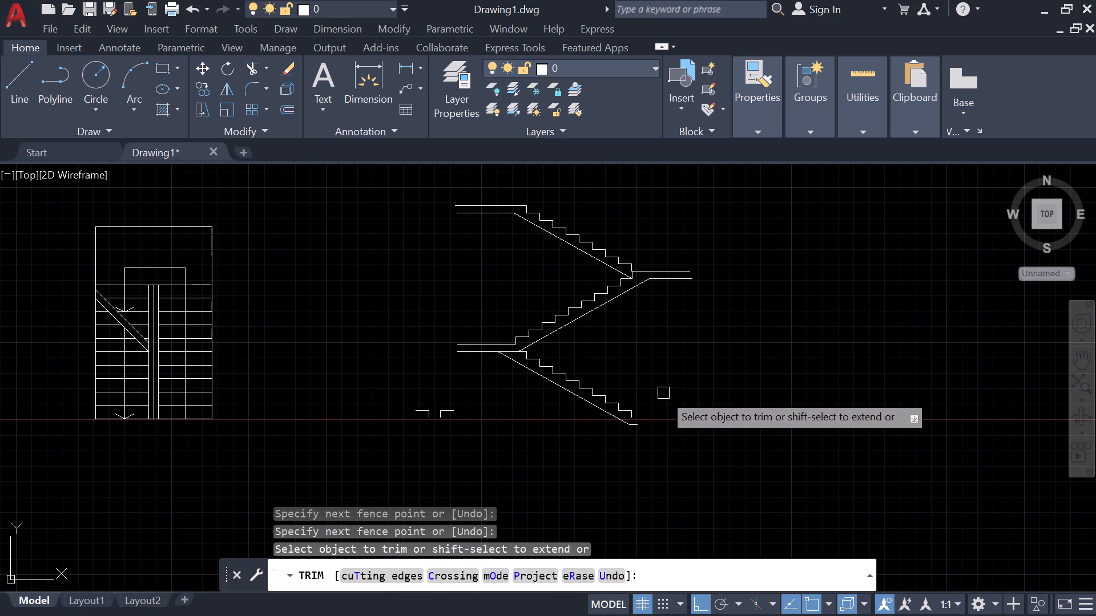
pyautogui.press('Escape')
pyautogui.press('Escape')
# Draw a vertical line from the lower end of the lowest flight's last riser down to the short underside line.
pyautogui.press('l')
pyautogui.press('space')
pyautogui.scroll(4, 634, 422)
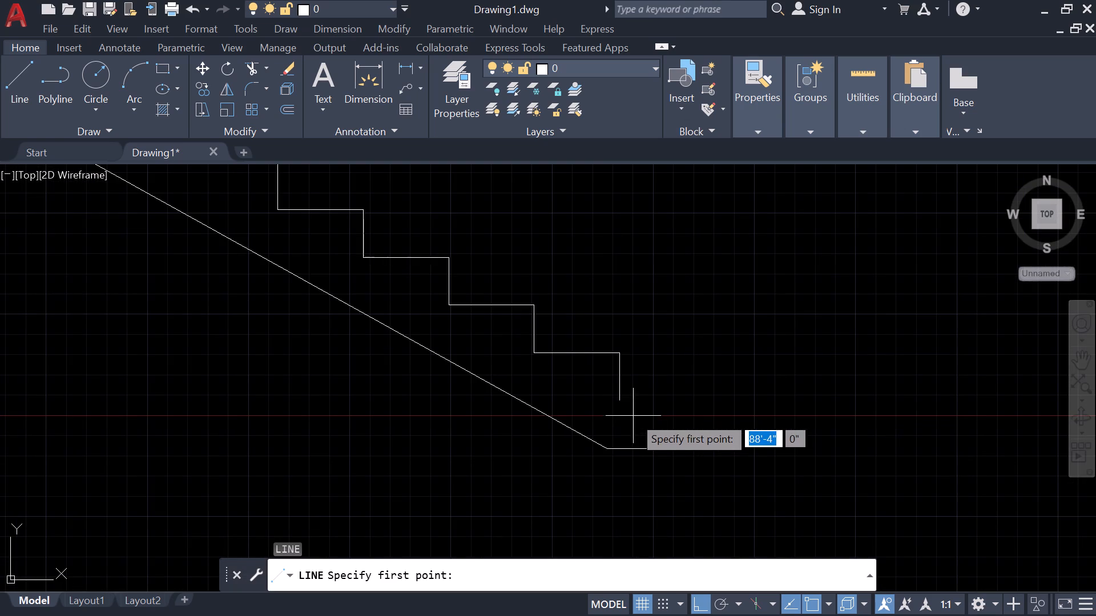
pyautogui.click(621, 400)
pyautogui.click(620, 441)
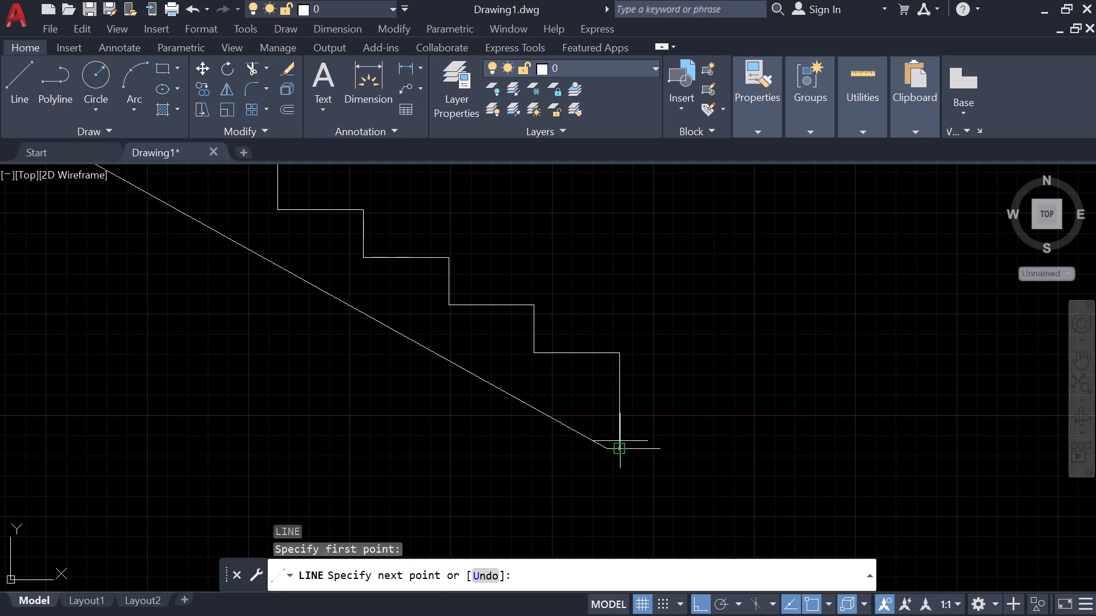
pyautogui.press('Escape')
# Trim the underside stub projecting past the new vertical line at the foot of the lowest flight.
pyautogui.write('tr')
pyautogui.press('space')
pyautogui.click(648, 471)
pyautogui.click(648, 433)
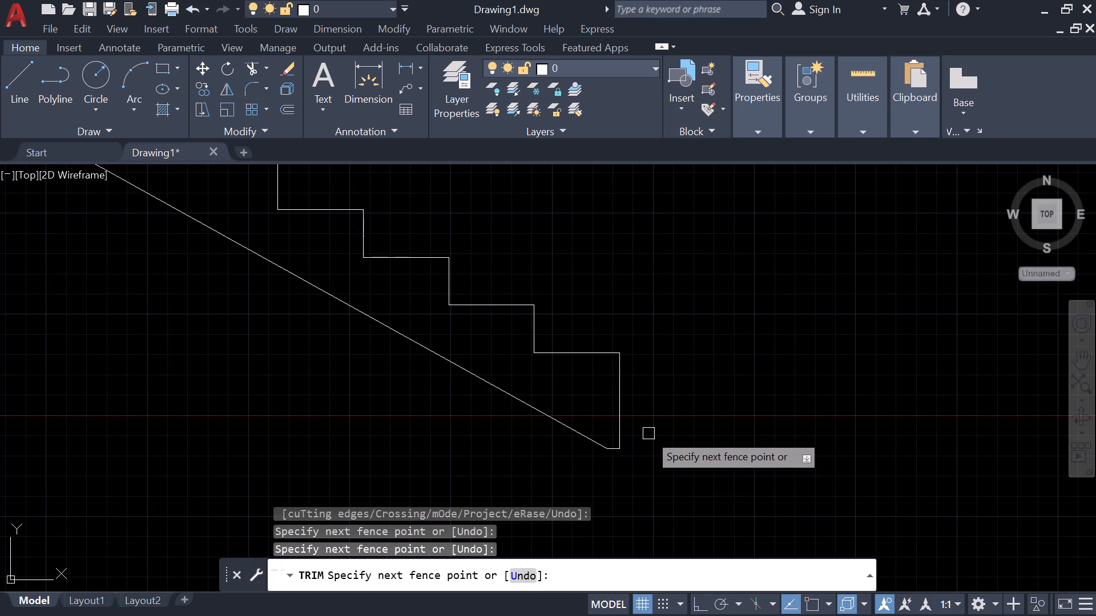
pyautogui.scroll(-2, 656, 424)
pyautogui.press('Escape')
pyautogui.press('Escape')
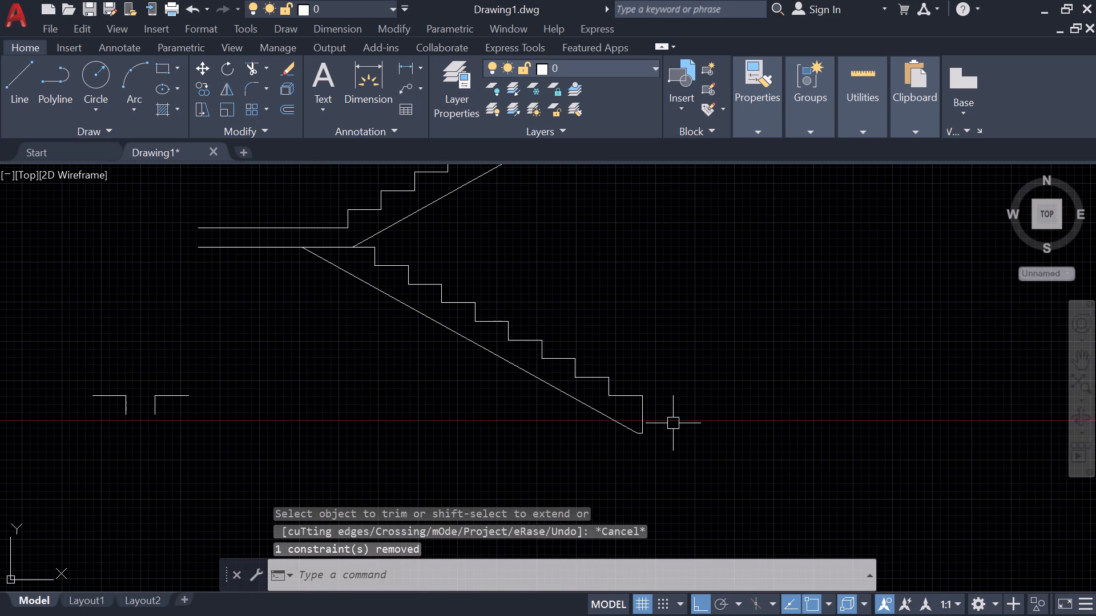
# Close the left-hand landing's outer end with a vertical line between its top line and underside.
pyautogui.moveTo(570, 417); pyautogui.dragTo(684, 417, button='middle')
pyautogui.moveTo(353, 274); pyautogui.dragTo(354, 274, button='middle')
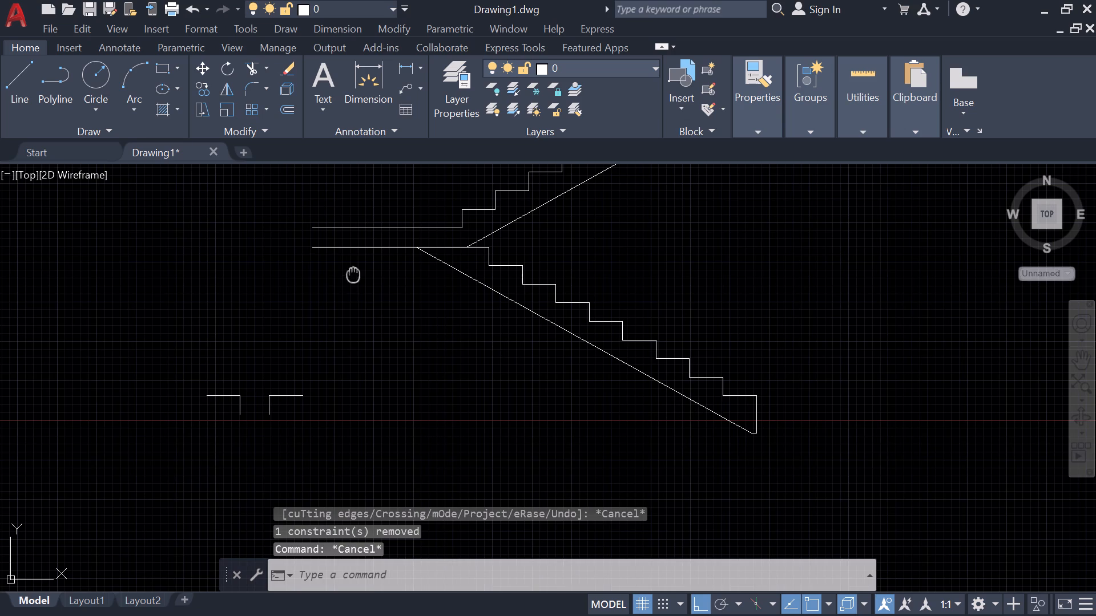
pyautogui.moveTo(354, 274); pyautogui.dragTo(411, 287, button='middle')
pyautogui.write('l')
pyautogui.press('space')
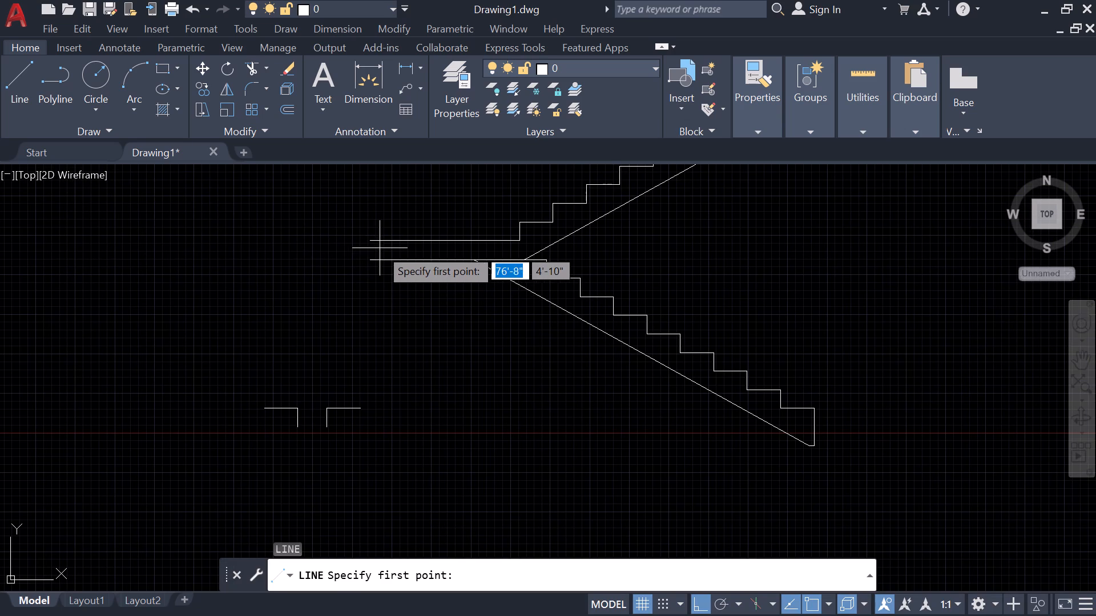
pyautogui.click(369, 242)
pyautogui.click(369, 262)
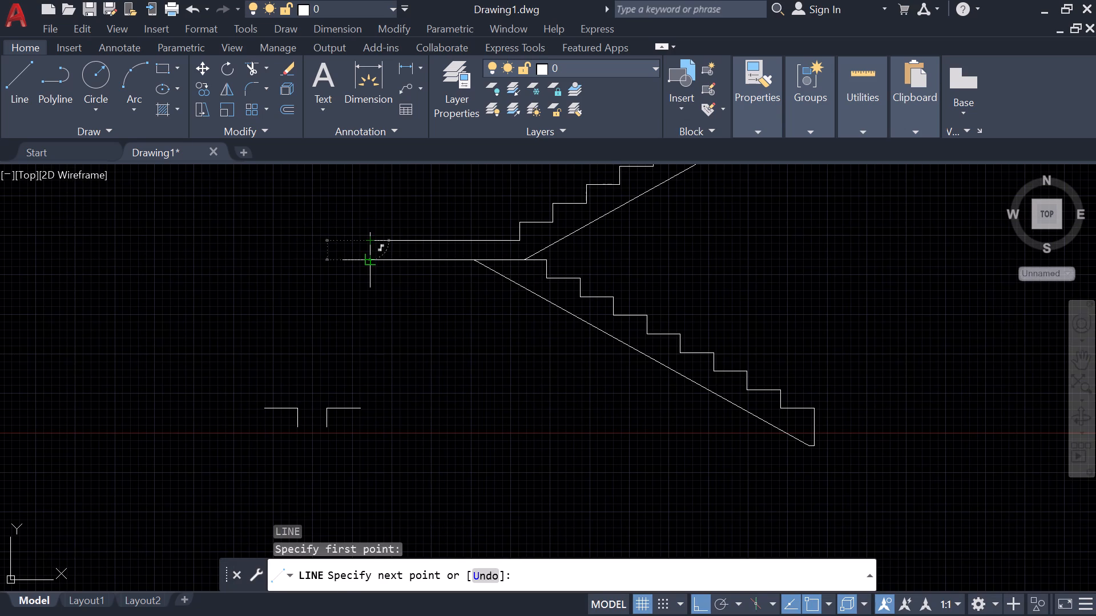
pyautogui.press('space')
# Close the right-hand landing's outer end with a 6" vertical line up from the underside and a short horizontal line to the top line.
pyautogui.scroll(-2, 633, 306)
pyautogui.moveTo(638, 306); pyautogui.dragTo(498, 319, button='middle')
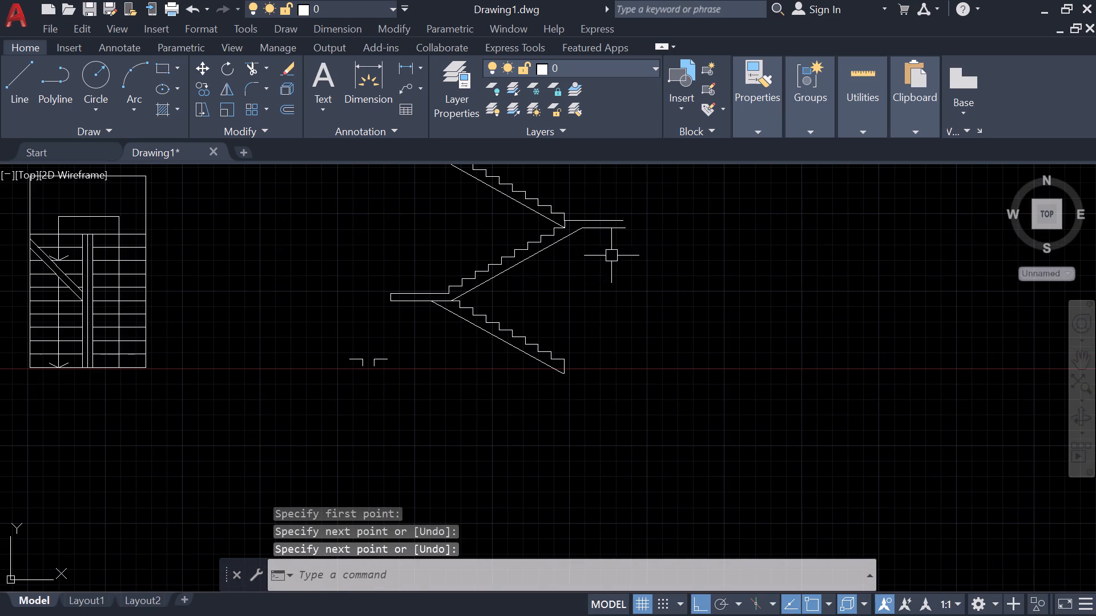
pyautogui.scroll(4, 635, 224)
pyautogui.press('space')
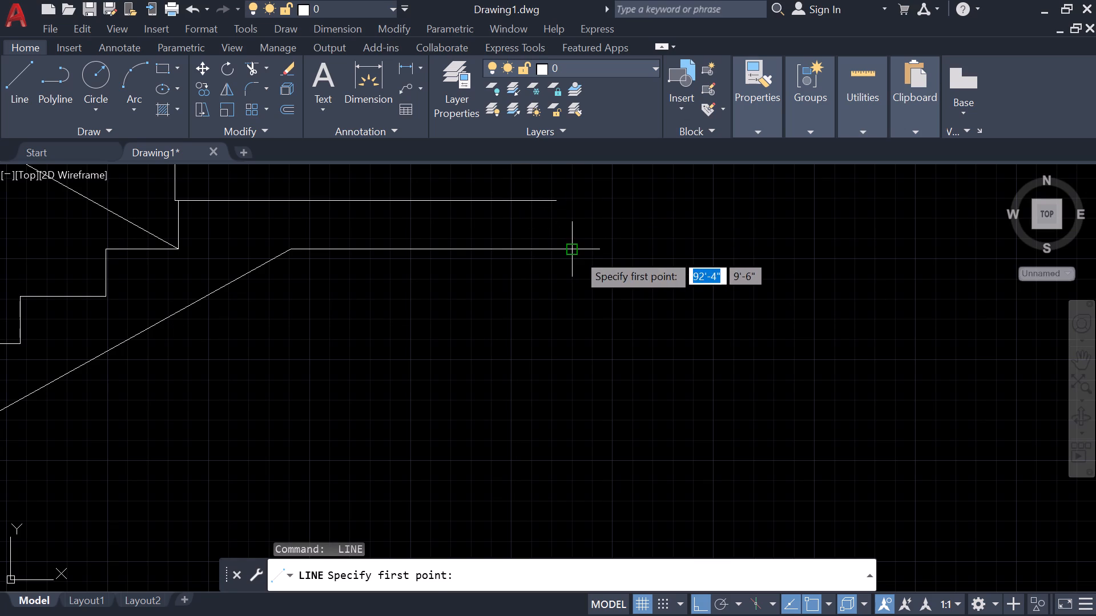
pyautogui.click(577, 253)
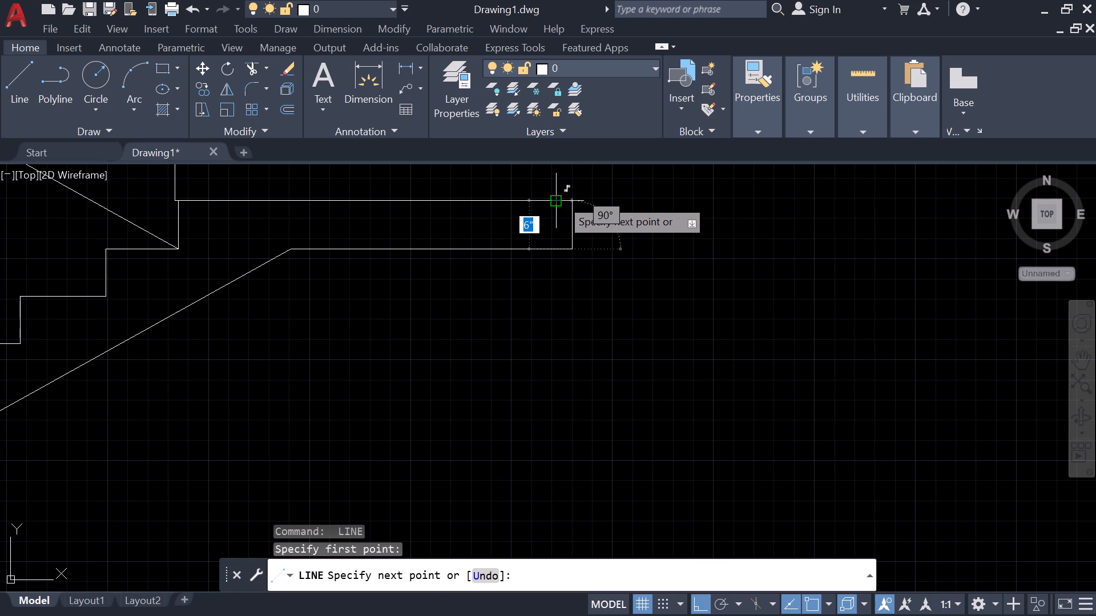
pyautogui.click(571, 198)
pyautogui.click(553, 201)
pyautogui.press('space')
# Close the top landing's outer end with a 6" vertical line down from the top line and a short horizontal line to the underside.
pyautogui.scroll(-3, 563, 212)
pyautogui.moveTo(538, 236); pyautogui.dragTo(538, 238, button='middle')
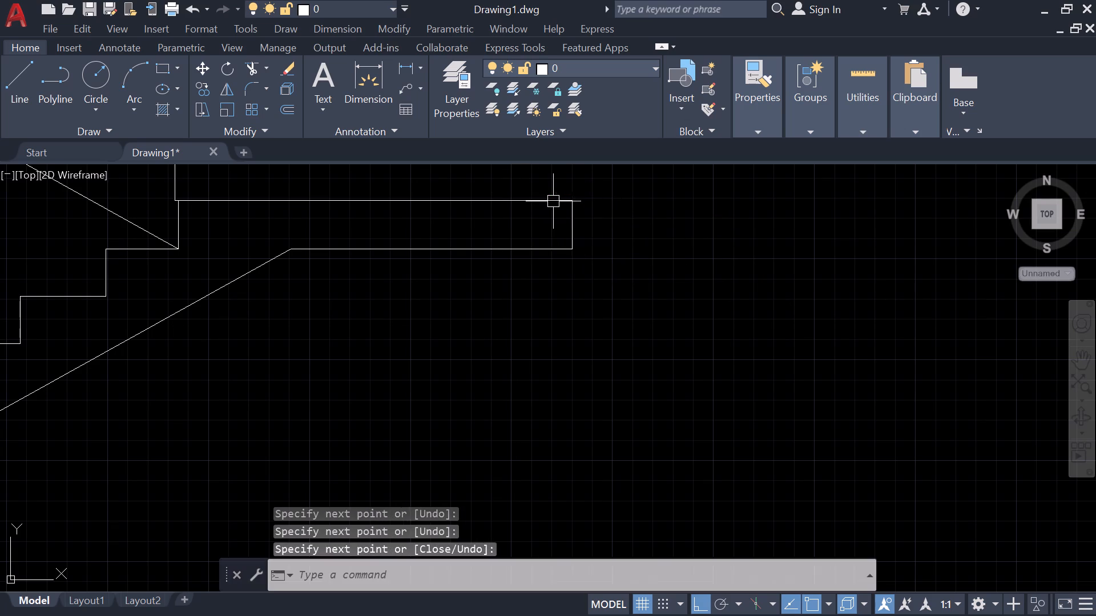
pyautogui.moveTo(538, 238); pyautogui.dragTo(676, 366, button='middle')
pyautogui.scroll(-1, 678, 366)
pyautogui.scroll(-1, 448, 295)
pyautogui.moveTo(481, 307); pyautogui.dragTo(769, 375, button='middle')
pyautogui.scroll(4, 295, 225)
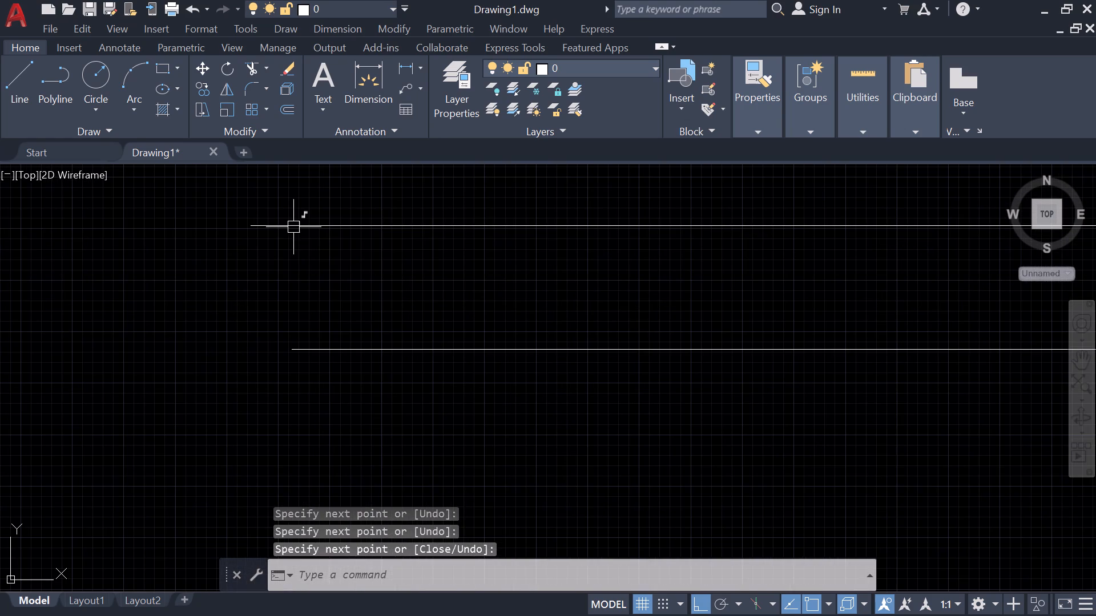
pyautogui.press('space')
pyautogui.click(248, 228)
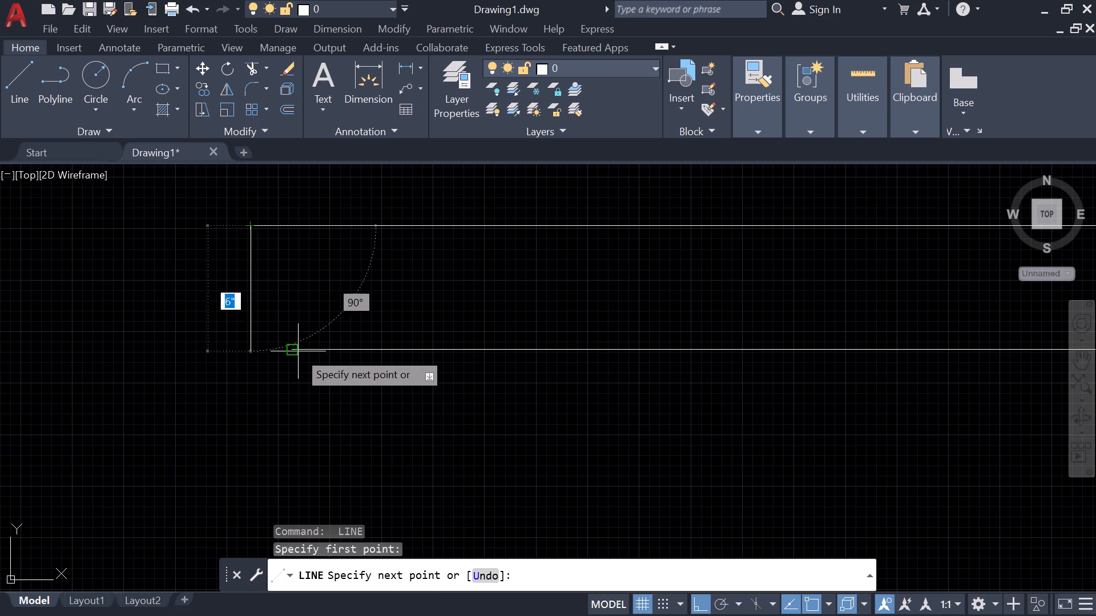
pyautogui.click(265, 348)
pyautogui.click(292, 351)
pyautogui.press('space')
# Draw a 3' vertical line upward from the lowest tread of the bottom flight as a railing post edge.
pyautogui.scroll(-2, 413, 333)
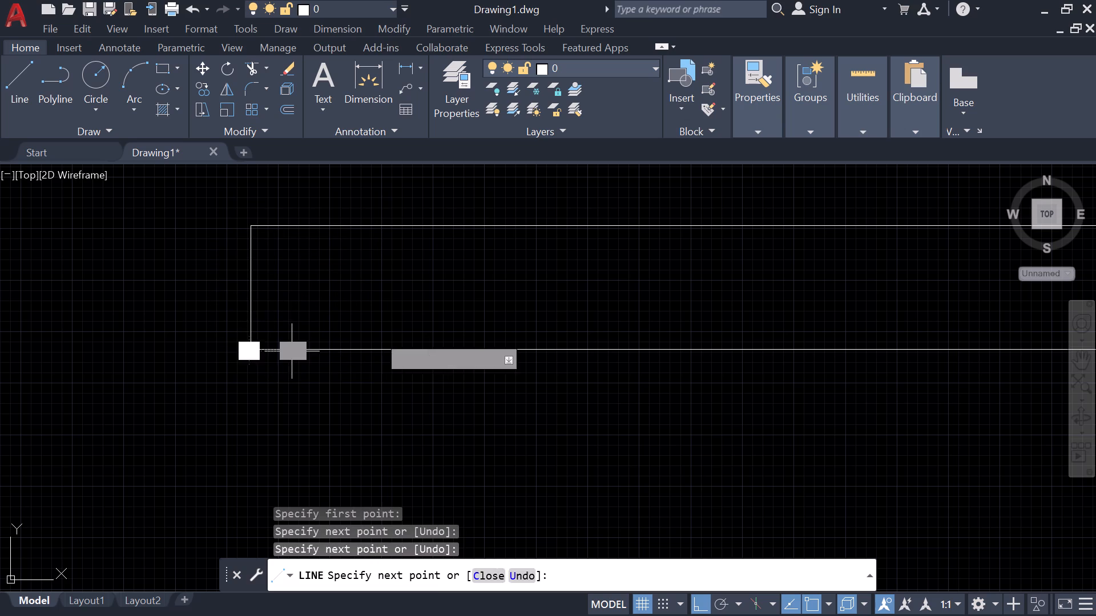
pyautogui.scroll(-2, 452, 339)
pyautogui.moveTo(513, 338); pyautogui.dragTo(417, 307, button='middle')
pyautogui.scroll(-2, 416, 307)
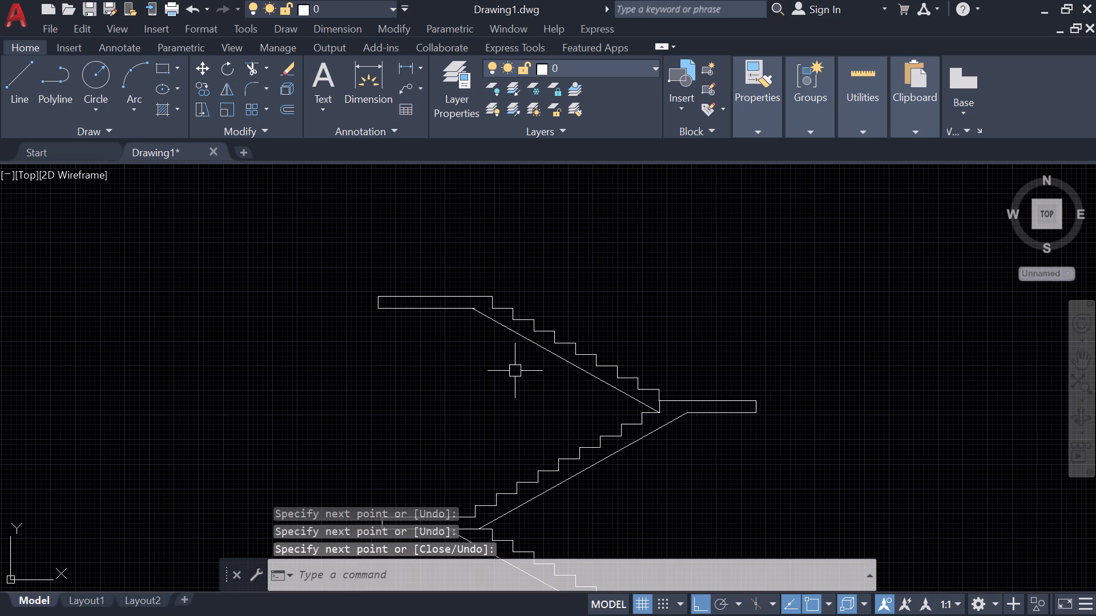
pyautogui.scroll(-1, 519, 379)
pyautogui.moveTo(573, 384); pyautogui.dragTo(557, 317, button='middle')
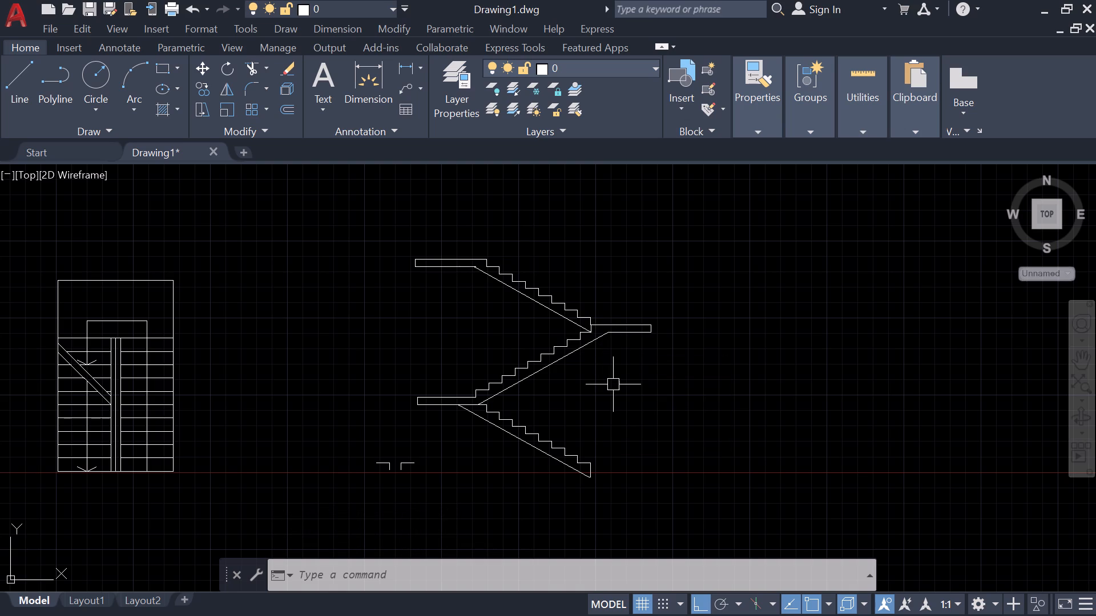
pyautogui.scroll(3, 580, 463)
pyautogui.moveTo(580, 463); pyautogui.dragTo(539, 377, button='middle')
pyautogui.press('l')
pyautogui.press('space')
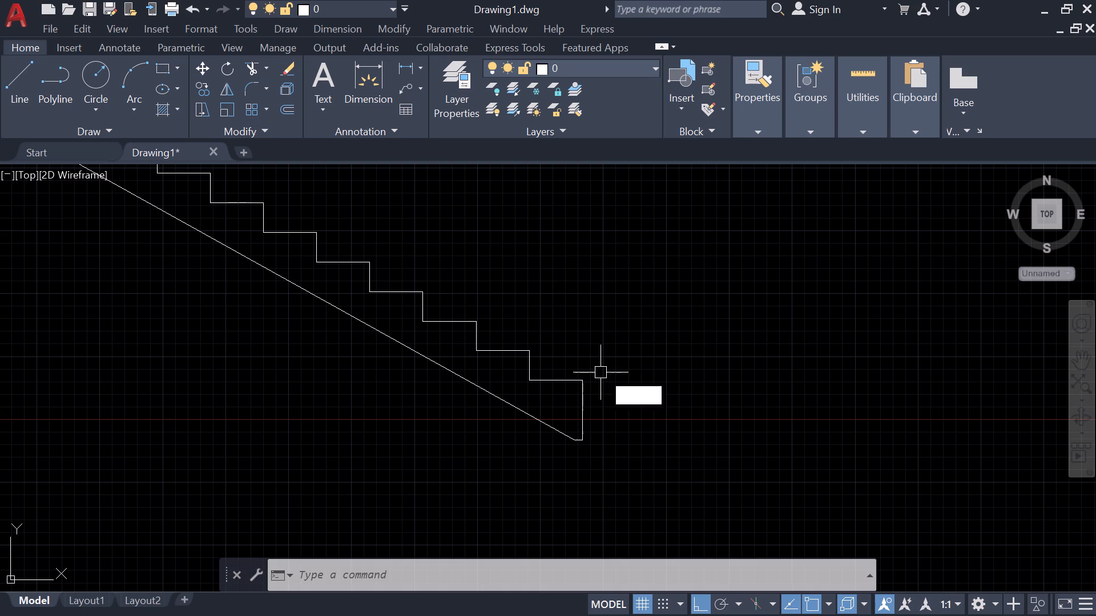
pyautogui.scroll(2, 606, 394)
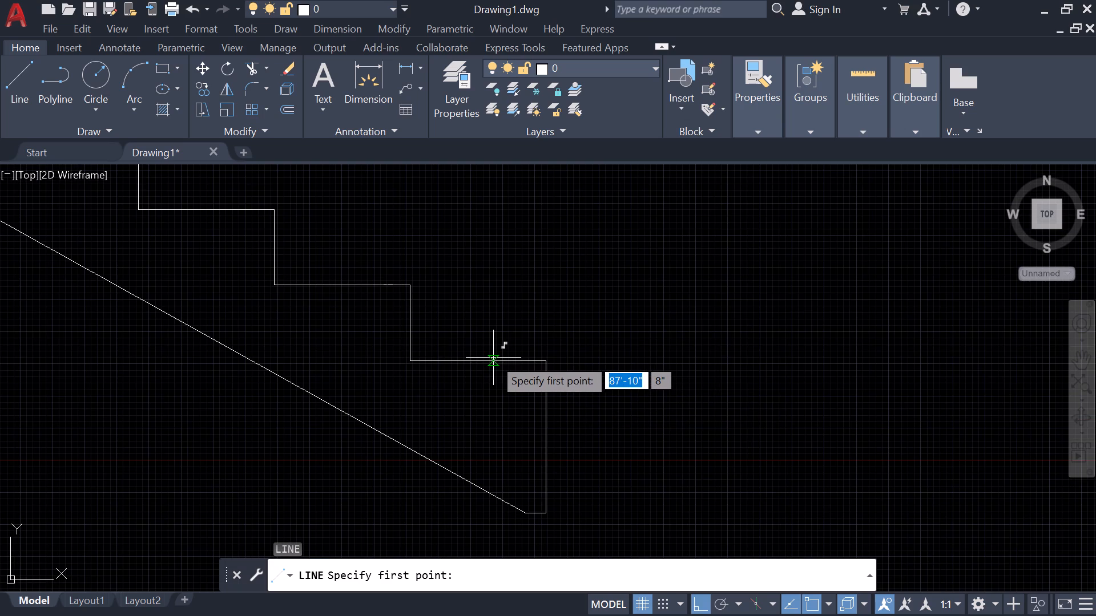
pyautogui.click(456, 360)
pyautogui.scroll(-1, 453, 285)
pyautogui.moveTo(453, 288); pyautogui.dragTo(450, 442, button='middle')
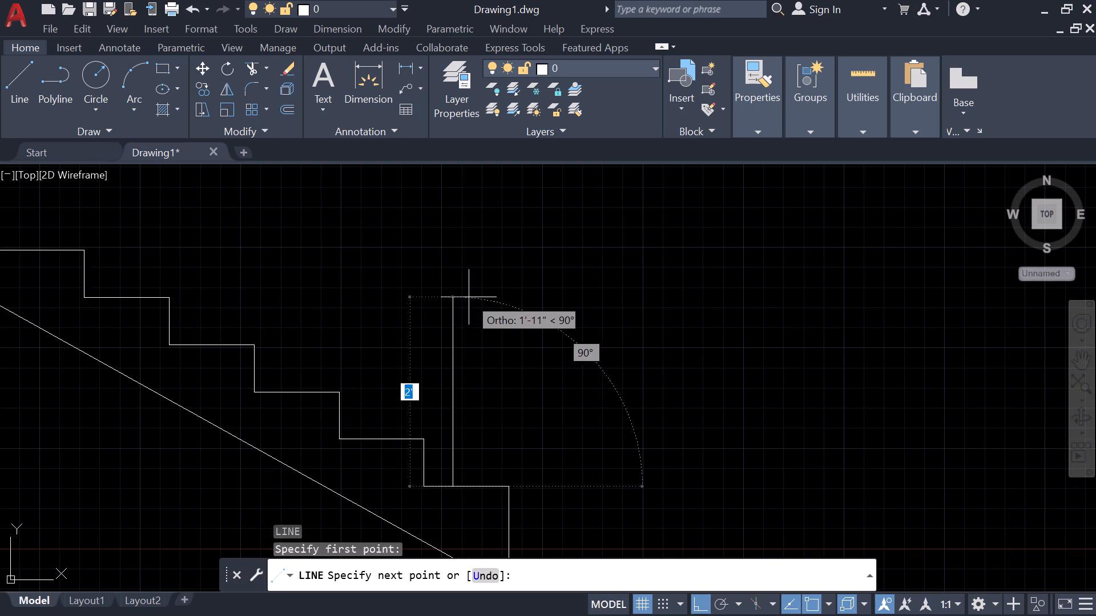
pyautogui.press('4')
pyautogui.press('BackSpace')
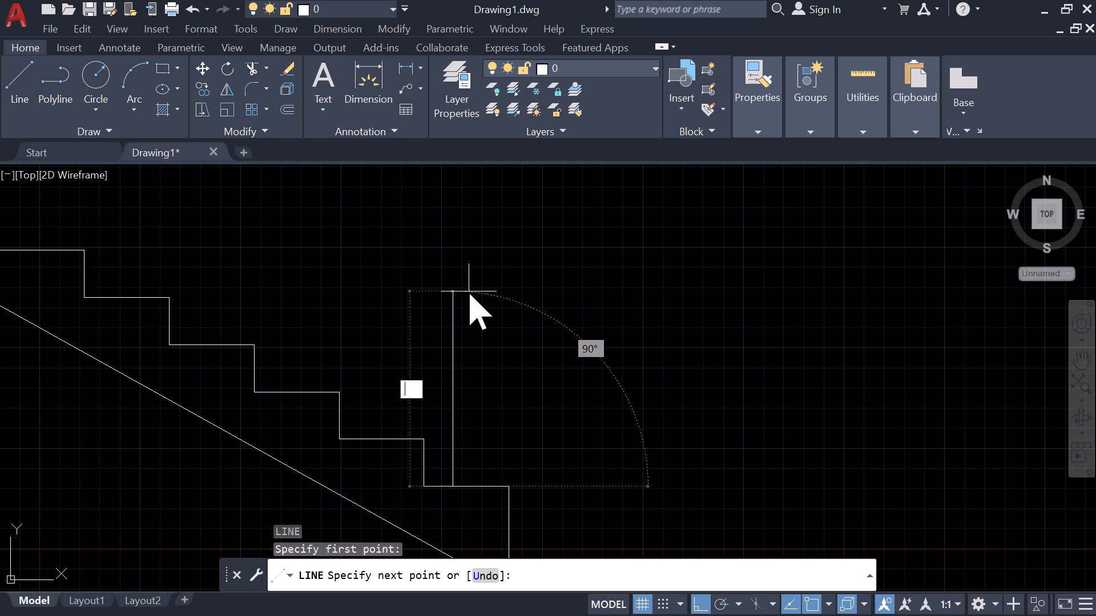
pyautogui.press('3')
pyautogui.press("'")
pyautogui.press('Return')
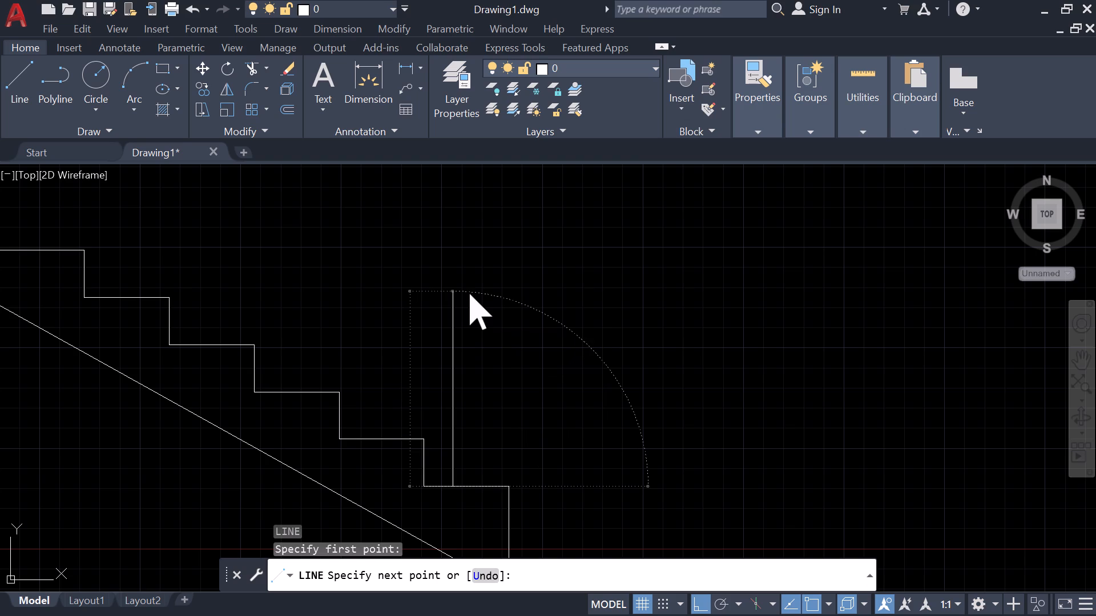
pyautogui.press('Escape')
pyautogui.press('Escape')
pyautogui.press('Escape')
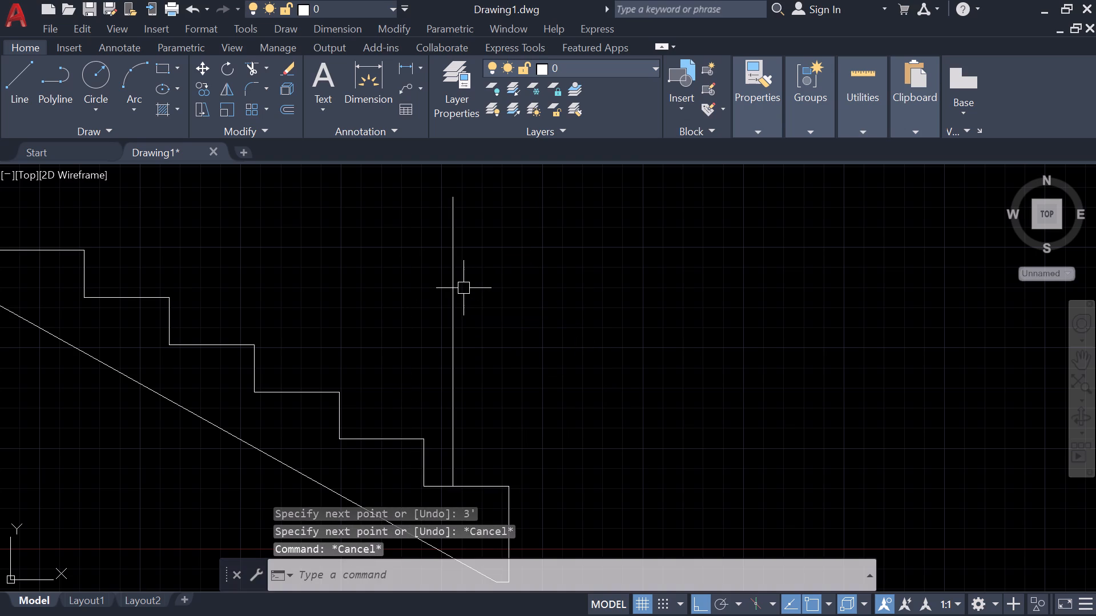
# Offset the 3' post line 2" towards the outer end of the lowest tread to form a double-line post.
pyautogui.press('o')
pyautogui.press('space')
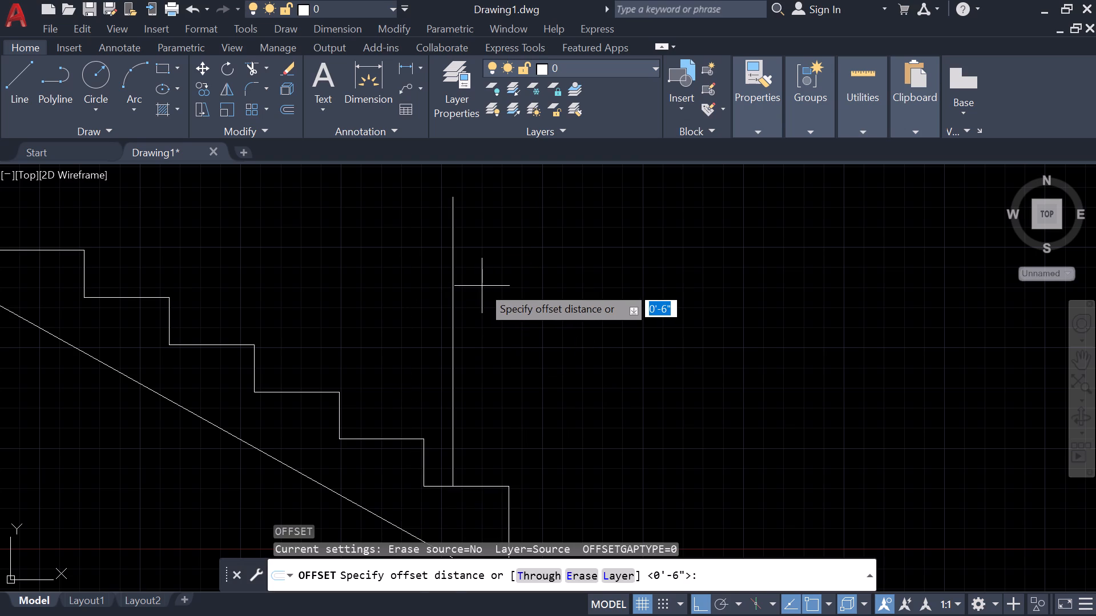
pyautogui.write('2')
pyautogui.press('space')
pyautogui.click(451, 298)
pyautogui.click(481, 303)
pyautogui.scroll(-3, 522, 330)
pyautogui.moveTo(524, 339); pyautogui.dragTo(553, 348, button='middle')
pyautogui.press('Escape')
pyautogui.press('Escape')
# Copy both post lines from their base with Ortho off onto the lower left-hand landing, just before the middle flight's first riser.
pyautogui.click(549, 356)
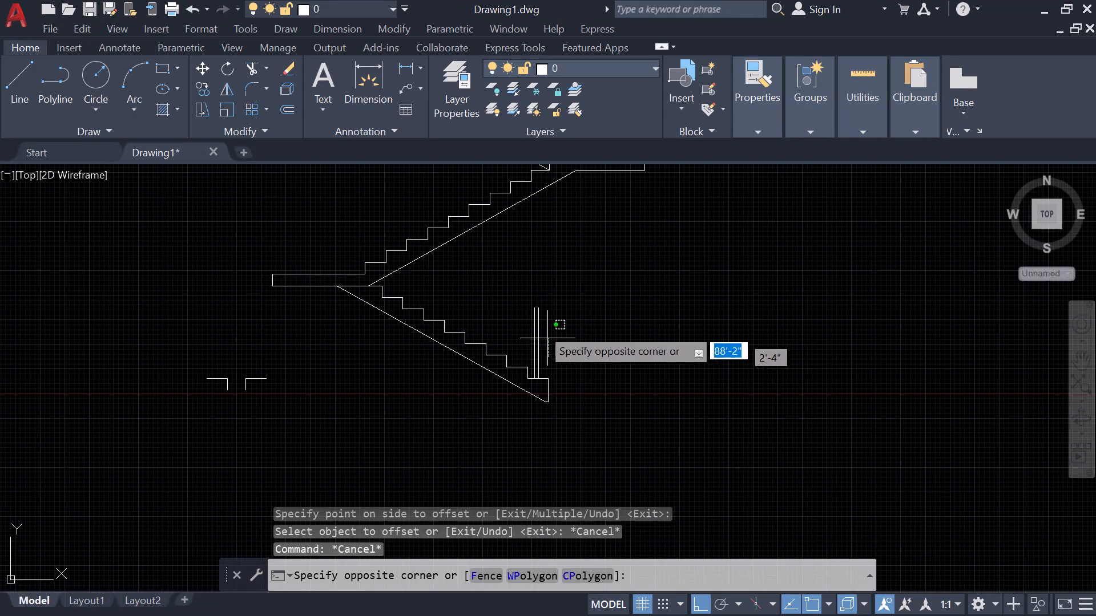
pyautogui.click(527, 311)
pyautogui.press('c')
pyautogui.write('o')
pyautogui.press('space')
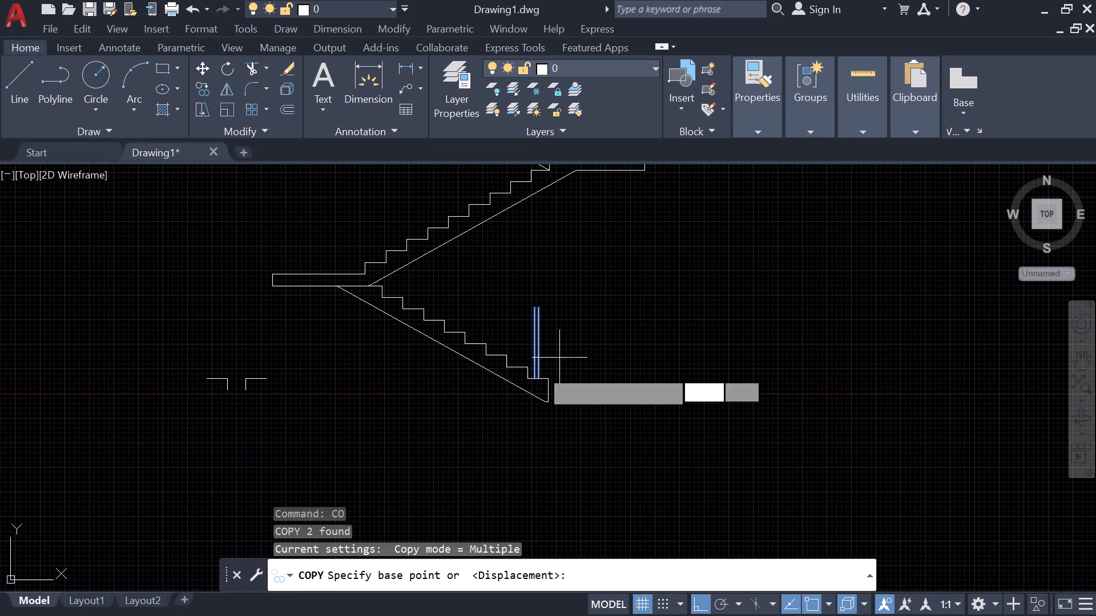
pyautogui.scroll(4, 517, 376)
pyautogui.click(633, 391)
pyautogui.scroll(-4, 524, 311)
pyautogui.moveTo(458, 274); pyautogui.dragTo(490, 349, button='middle')
pyautogui.click(699, 611)
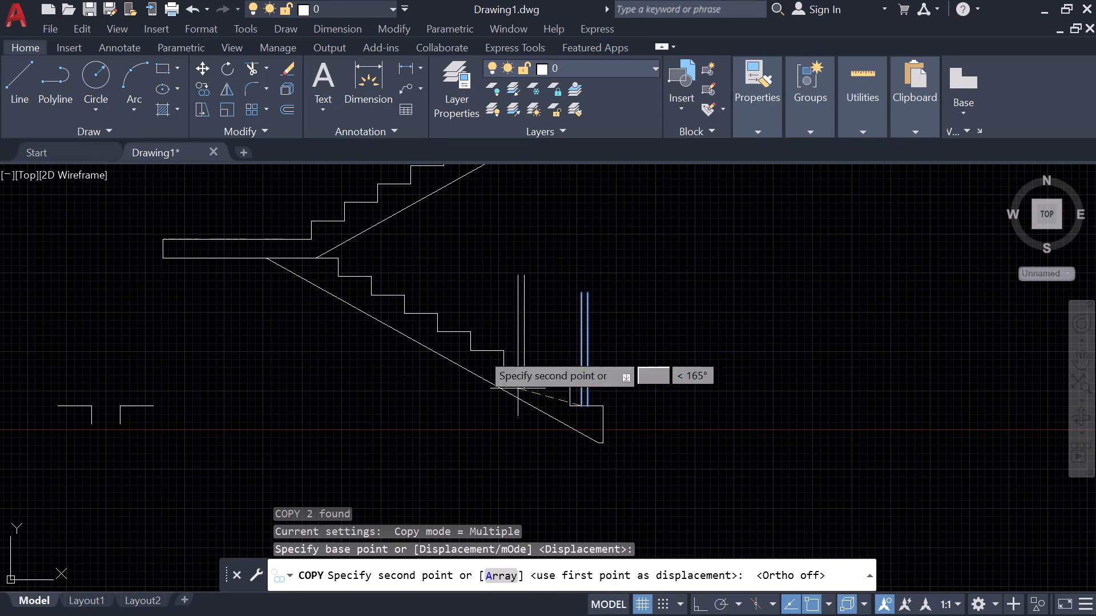
pyautogui.scroll(-1, 402, 266)
pyautogui.moveTo(323, 249); pyautogui.dragTo(356, 259, button='middle')
pyautogui.scroll(4, 356, 259)
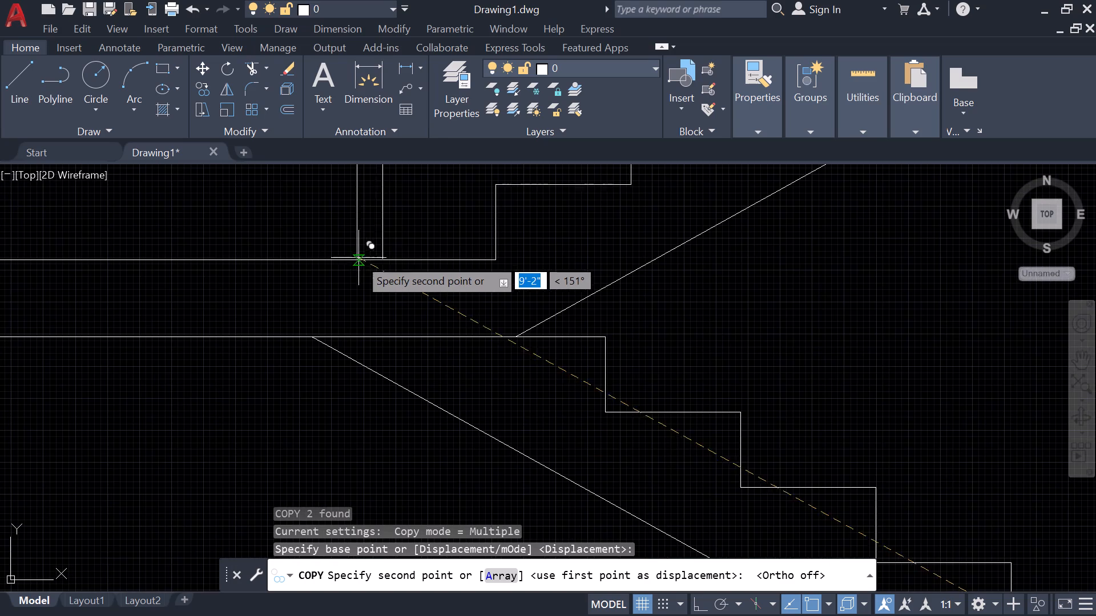
pyautogui.click(388, 261)
# Place another copy of the post on the right-hand landing, beside the top flight's lowest riser.
pyautogui.scroll(-5, 424, 271)
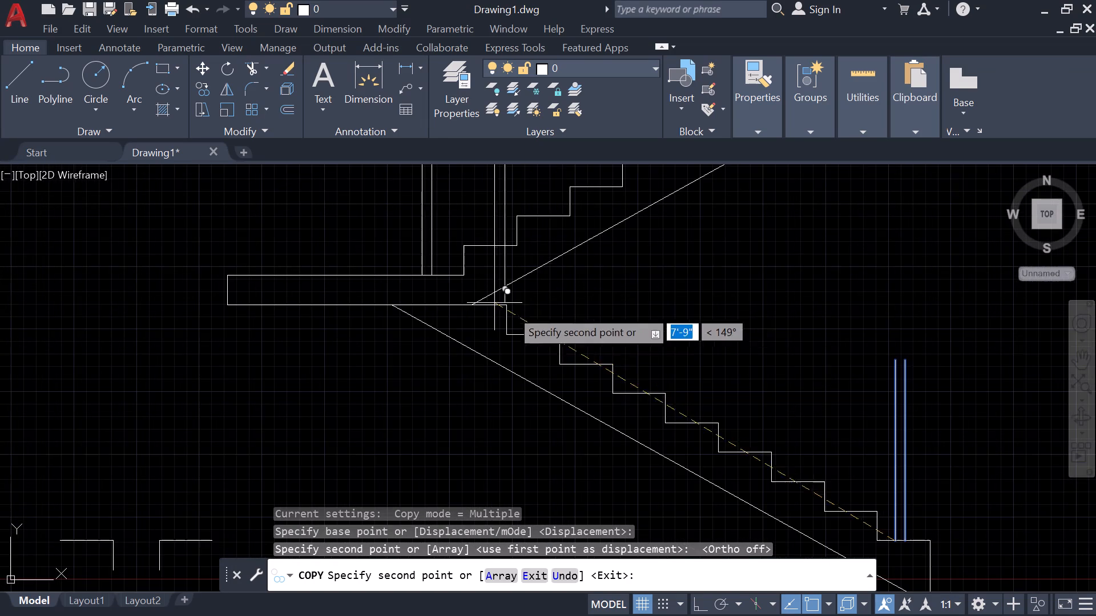
pyautogui.moveTo(551, 315); pyautogui.dragTo(450, 484, button='middle')
pyautogui.scroll(-3, 521, 447)
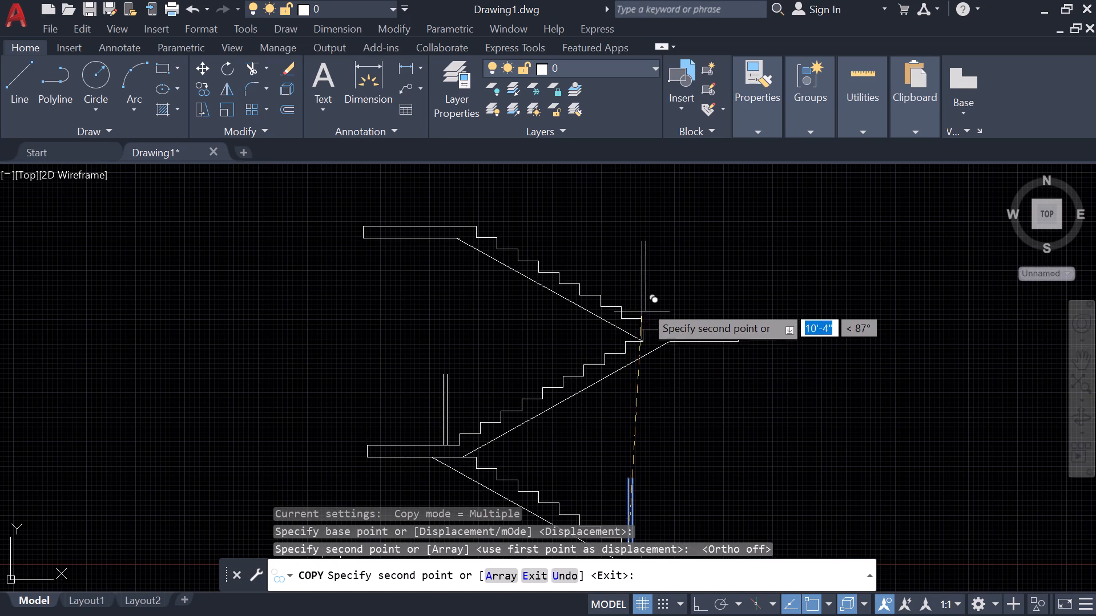
pyautogui.scroll(5, 646, 304)
pyautogui.moveTo(620, 443); pyautogui.dragTo(538, 264, button='middle')
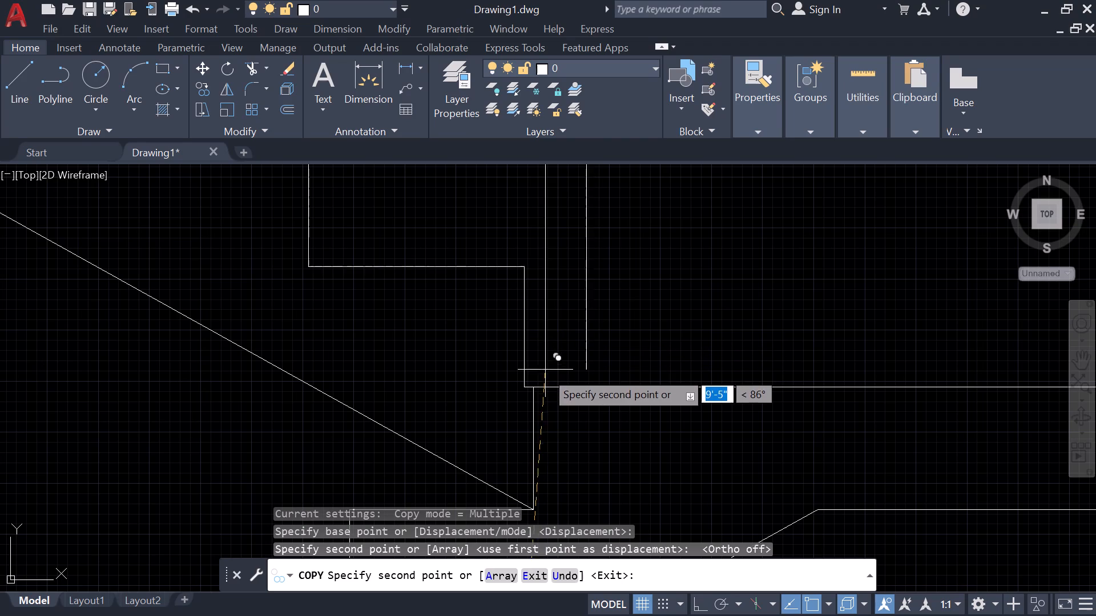
pyautogui.click(548, 384)
# Place a final copy of the post on the top landing near its stair edge and end the Copy command.
pyautogui.scroll(-3, 591, 326)
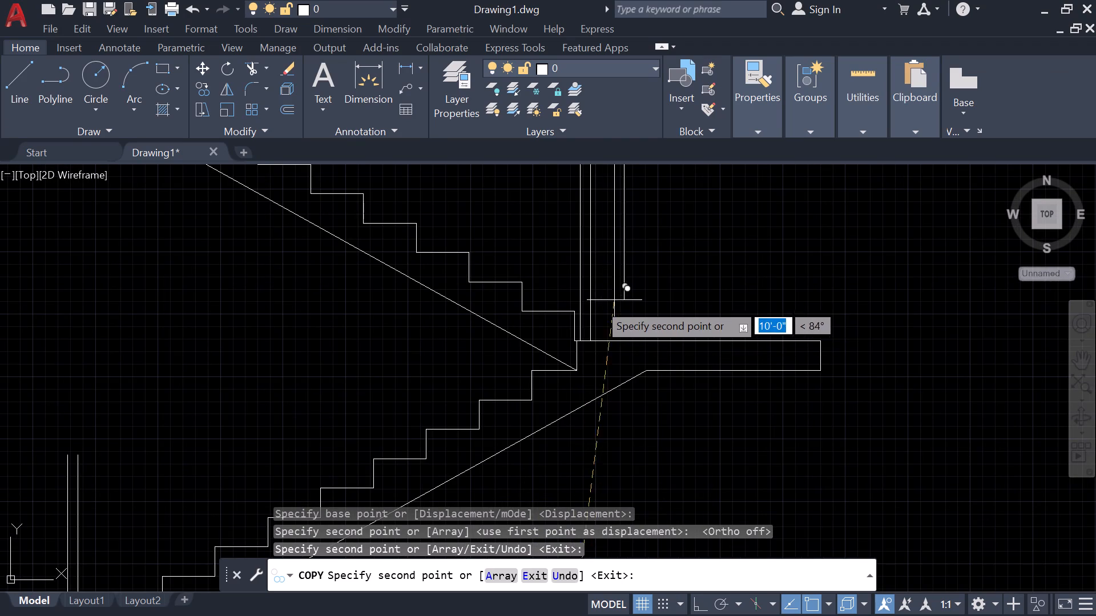
pyautogui.scroll(-1, 397, 279)
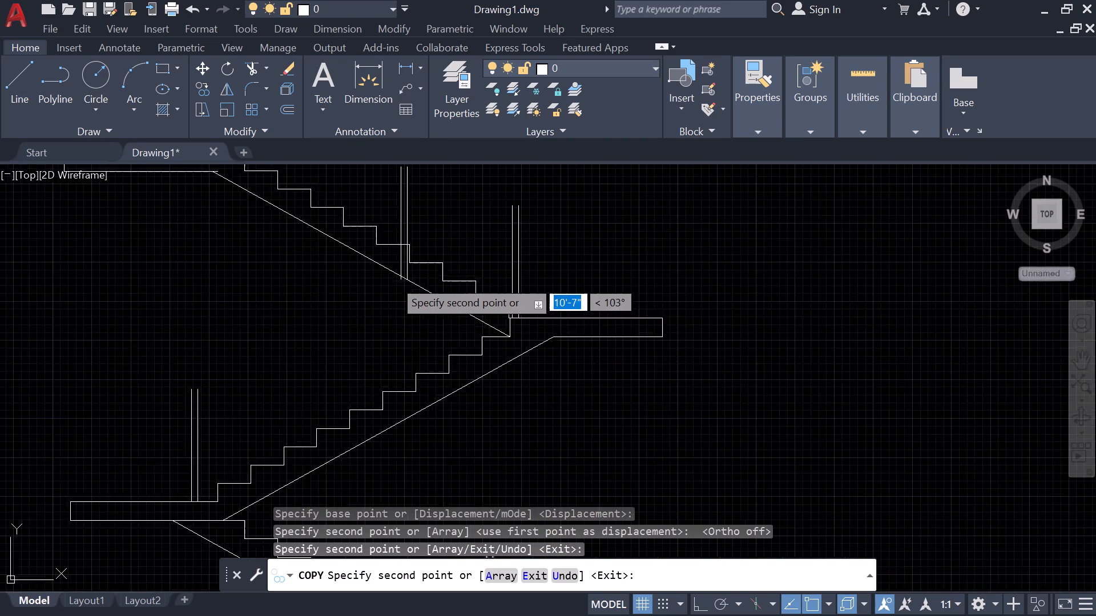
pyautogui.scroll(-1, 392, 279)
pyautogui.moveTo(384, 276); pyautogui.dragTo(466, 374, button='middle')
pyautogui.scroll(4, 352, 263)
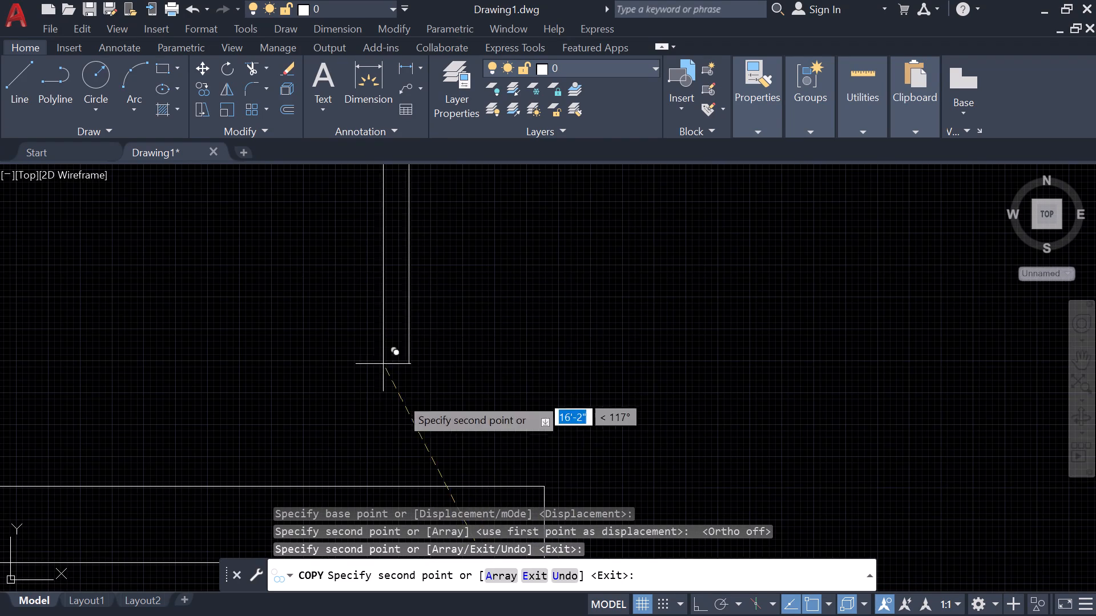
pyautogui.click(475, 485)
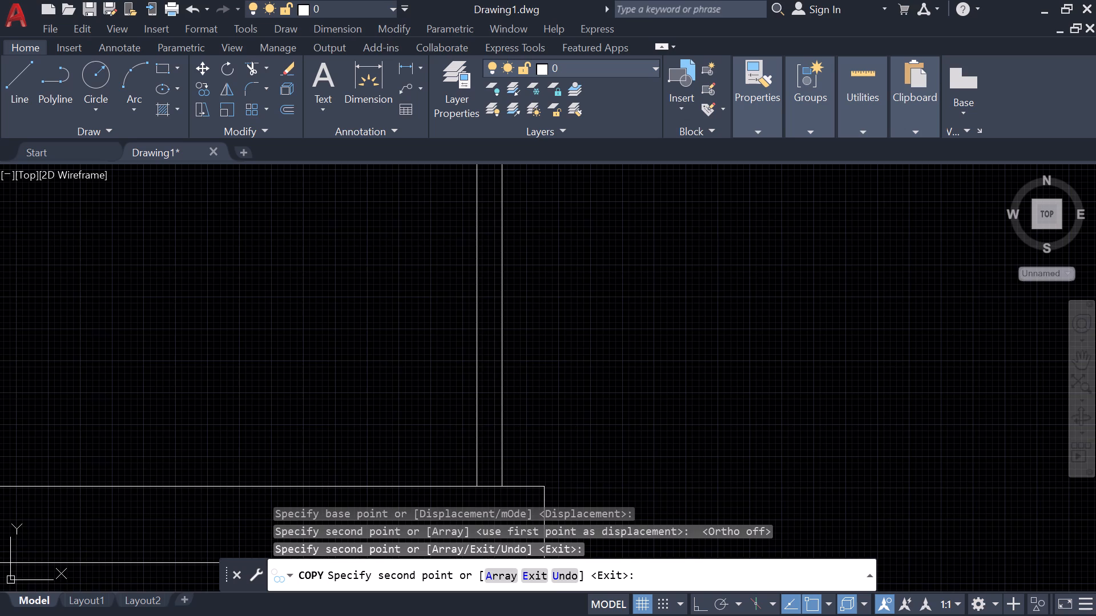
pyautogui.scroll(-3, 503, 425)
pyautogui.press('Escape')
pyautogui.press('Escape')
pyautogui.press('Escape')
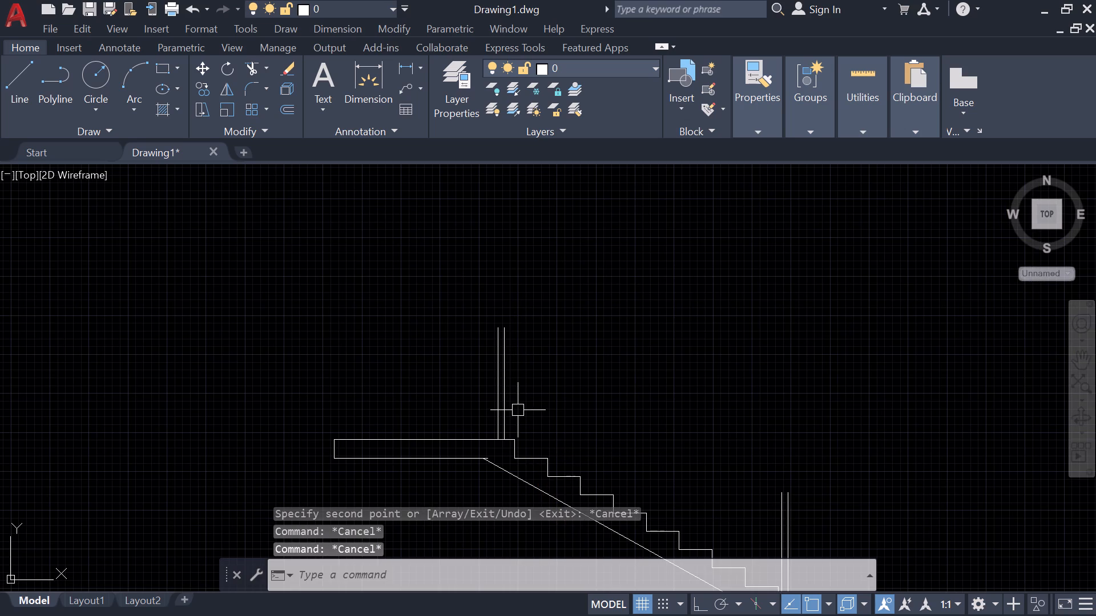
# Draw a sloping handrail line from the top of the lowest post's inner line to the top of the lower left-hand landing post's nearer line.
pyautogui.moveTo(518, 410); pyautogui.dragTo(475, 331, button='middle')
pyautogui.scroll(-2, 475, 329)
pyautogui.moveTo(519, 366); pyautogui.dragTo(470, 291, button='middle')
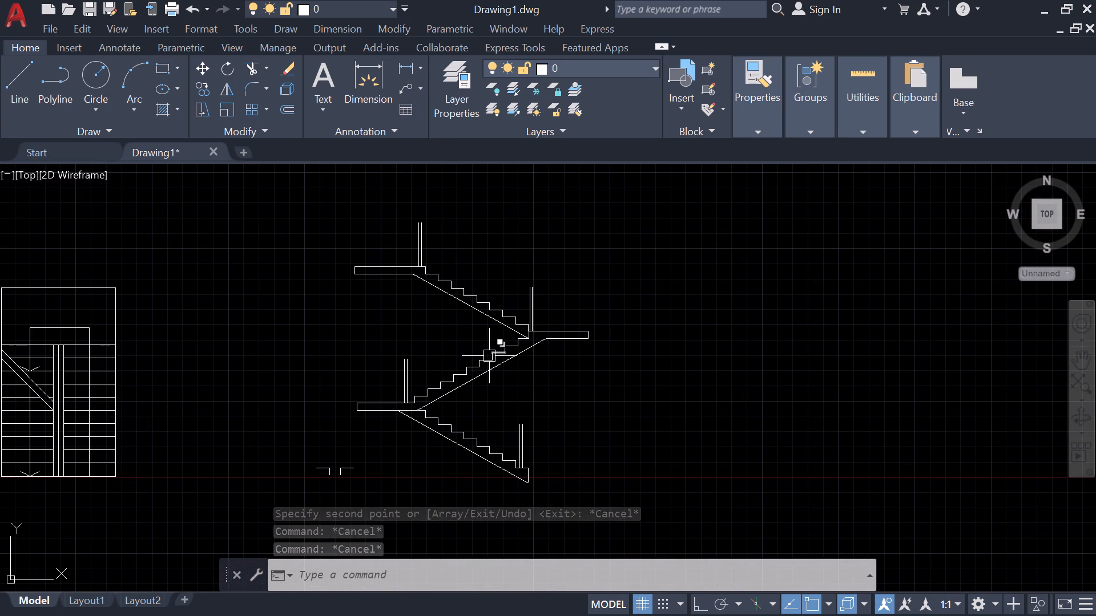
pyautogui.scroll(1, 511, 413)
pyautogui.press('l')
pyautogui.press('space')
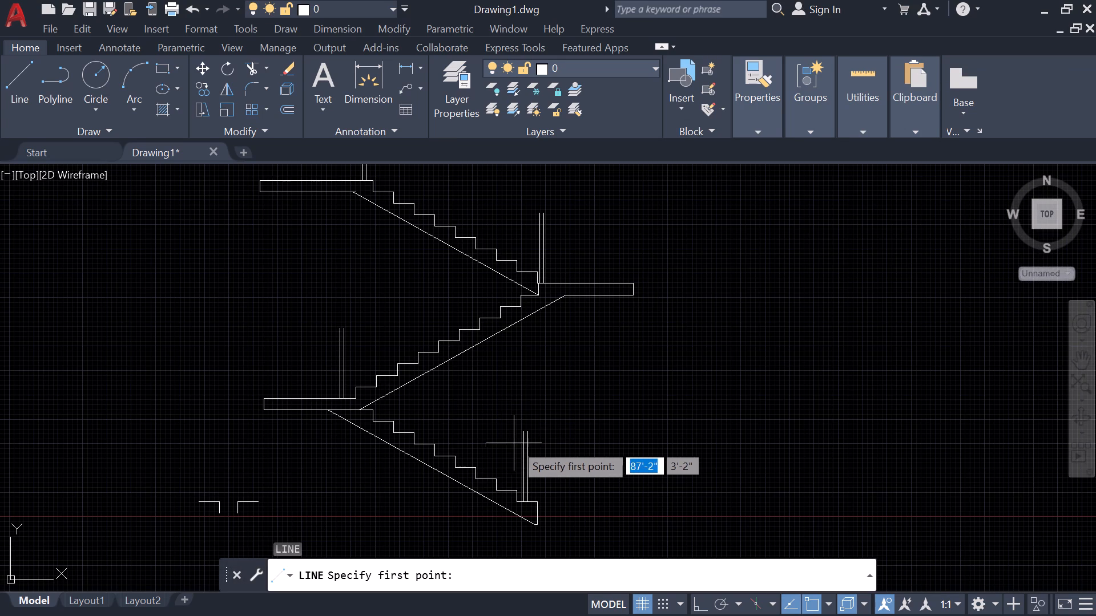
pyautogui.scroll(3, 519, 442)
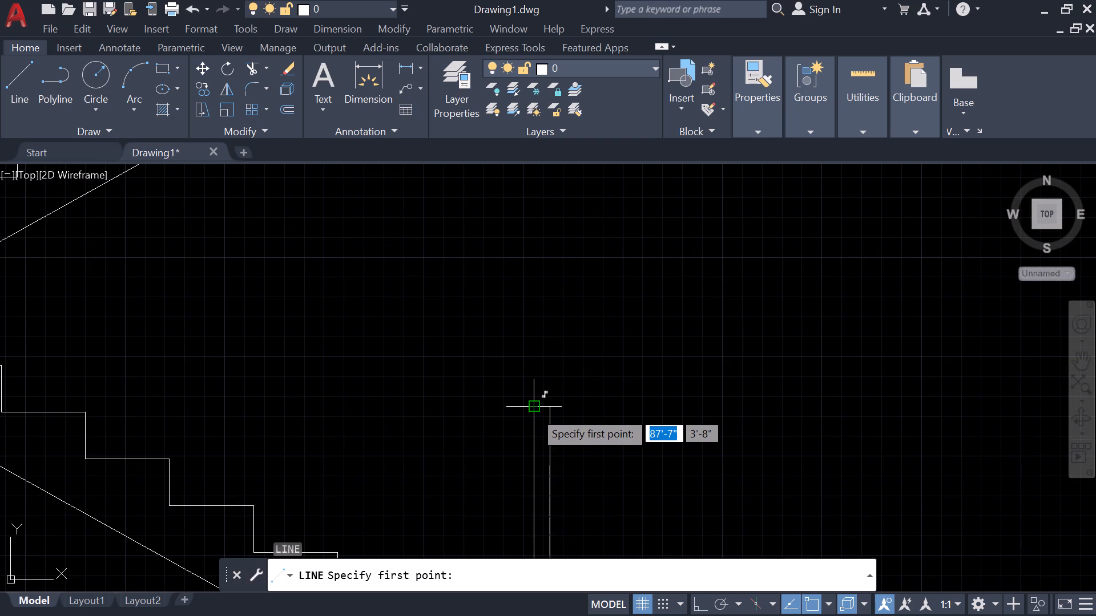
pyautogui.click(534, 411)
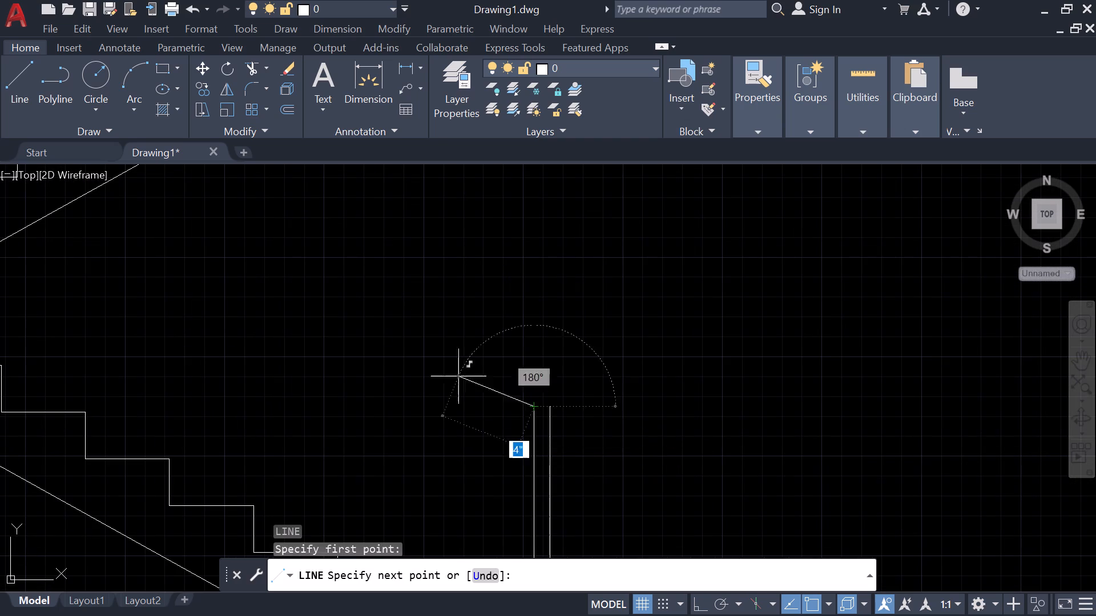
pyautogui.moveTo(371, 297); pyautogui.dragTo(543, 441, button='middle')
pyautogui.scroll(-3, 543, 441)
pyautogui.click(187, 249)
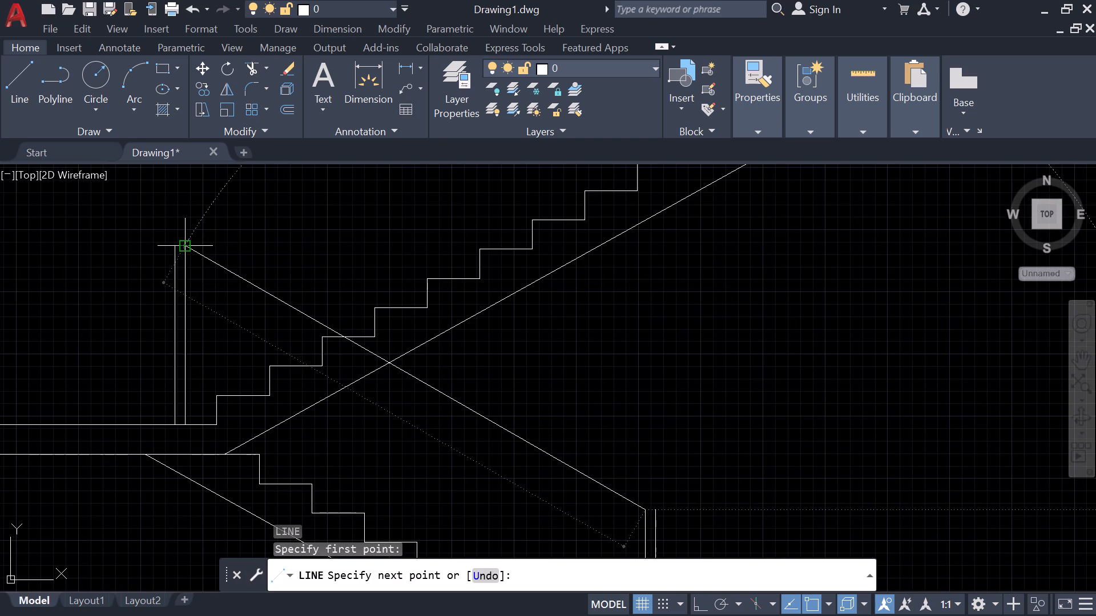
pyautogui.press('Escape')
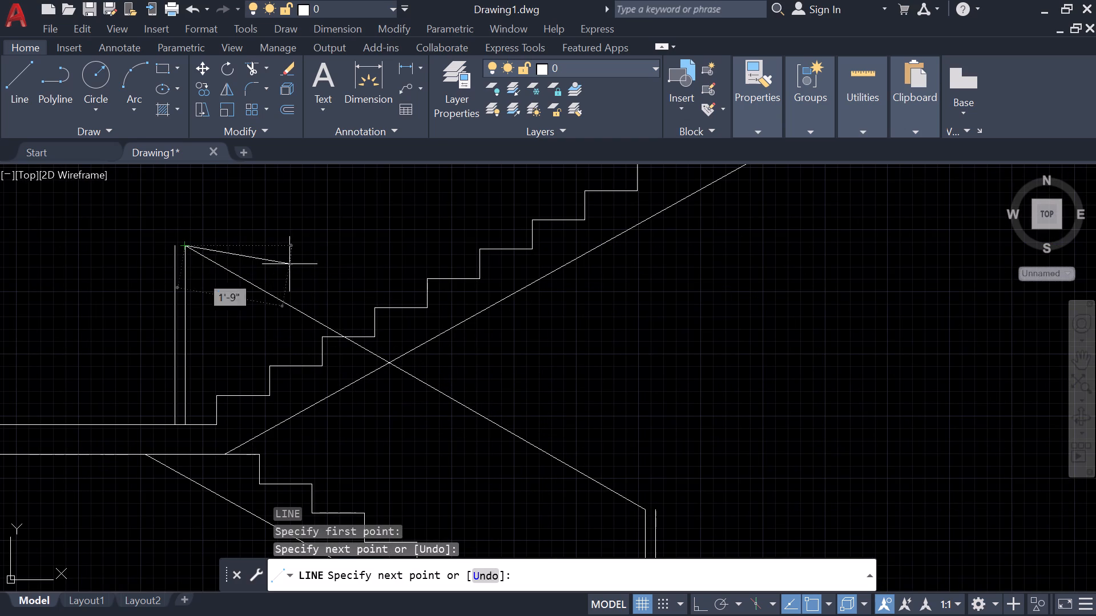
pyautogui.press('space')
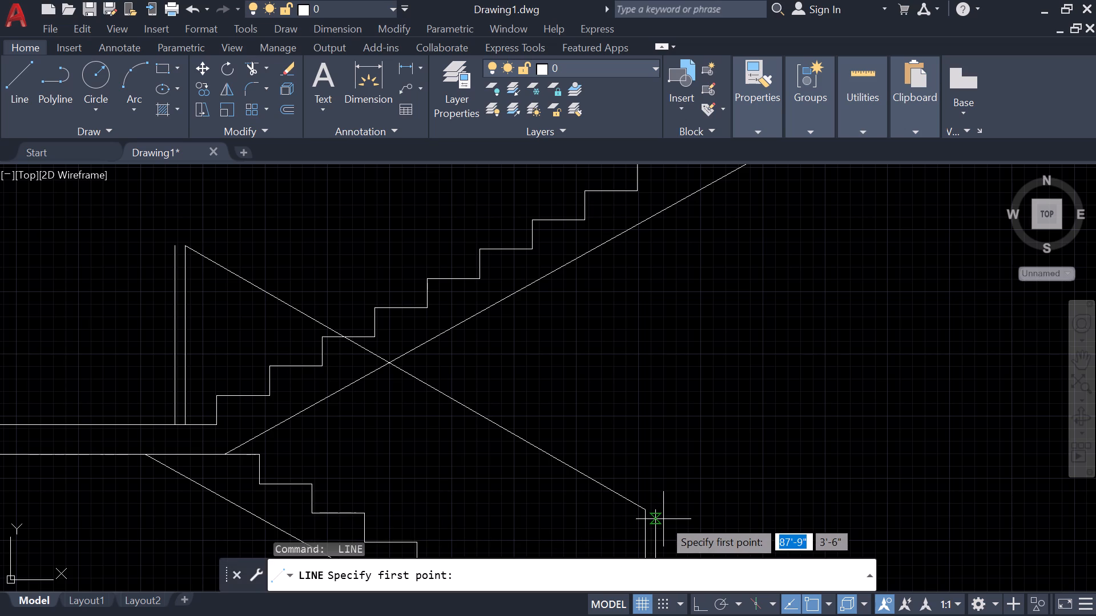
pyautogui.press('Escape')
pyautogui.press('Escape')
# Stretch the top end of the lowest post's outer line upward by 2".
pyautogui.click(656, 512)
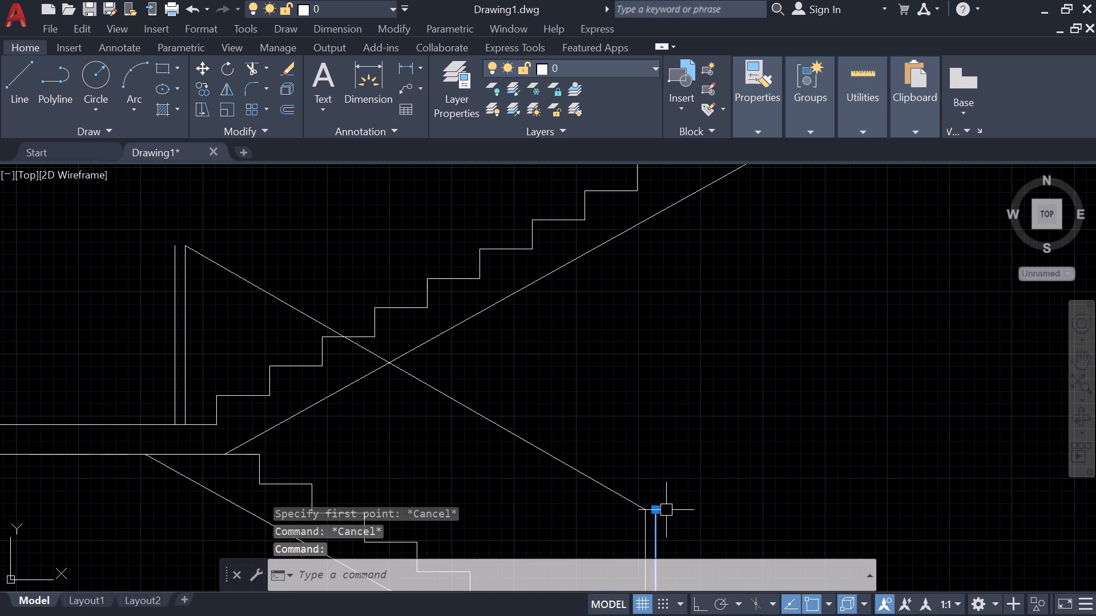
pyautogui.click(658, 510)
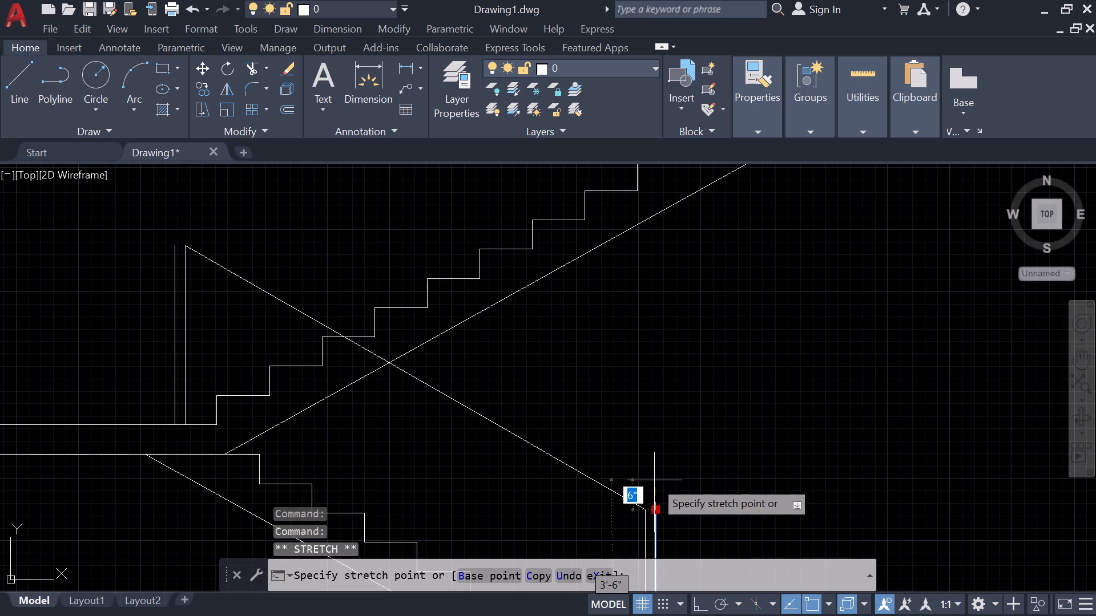
pyautogui.press('2')
pyautogui.press('Return')
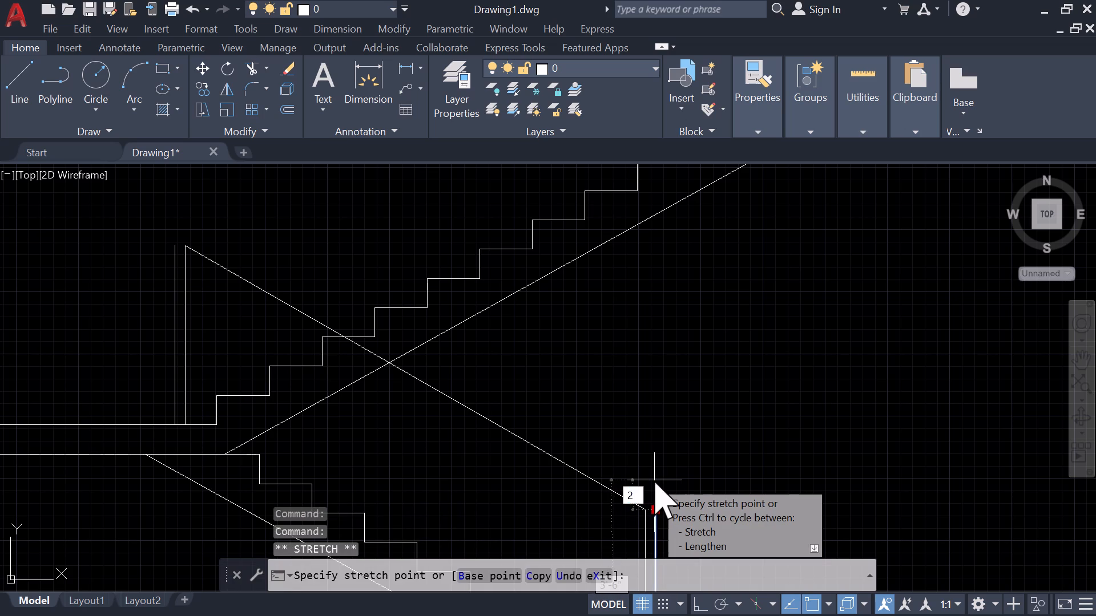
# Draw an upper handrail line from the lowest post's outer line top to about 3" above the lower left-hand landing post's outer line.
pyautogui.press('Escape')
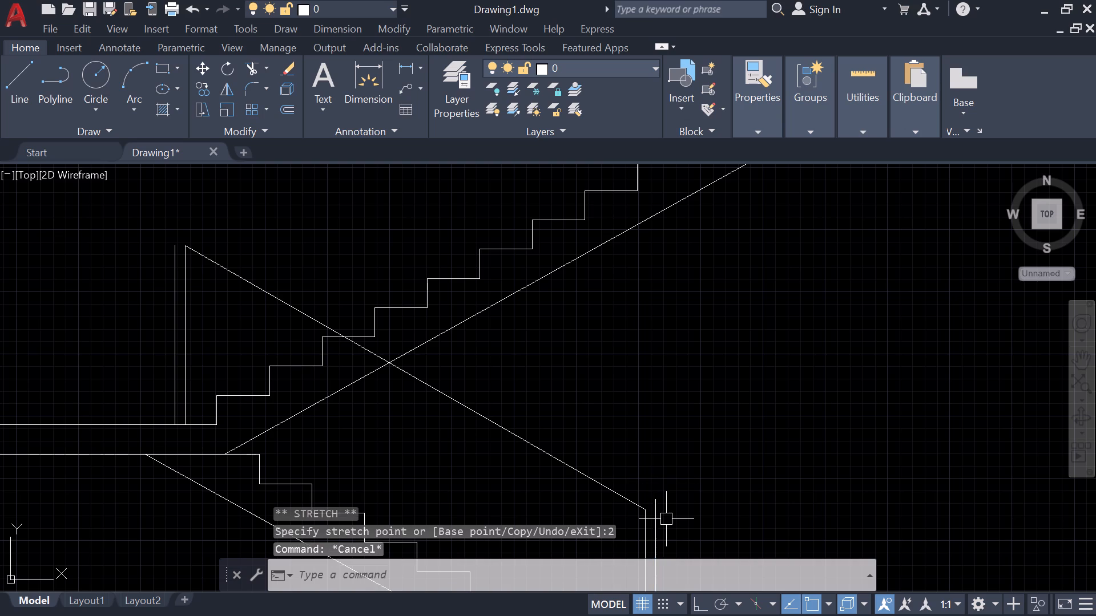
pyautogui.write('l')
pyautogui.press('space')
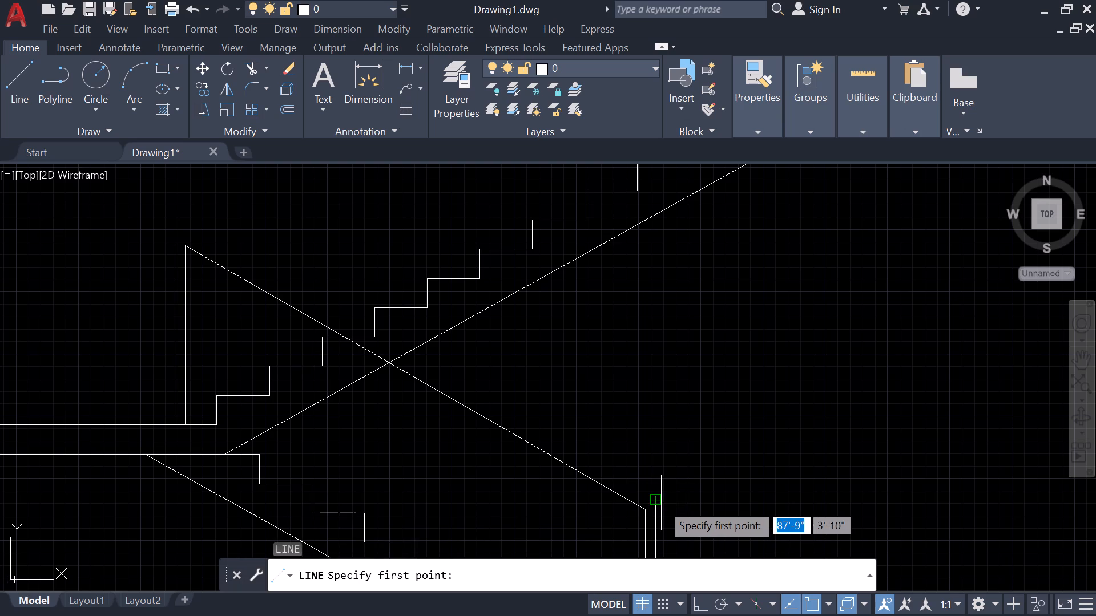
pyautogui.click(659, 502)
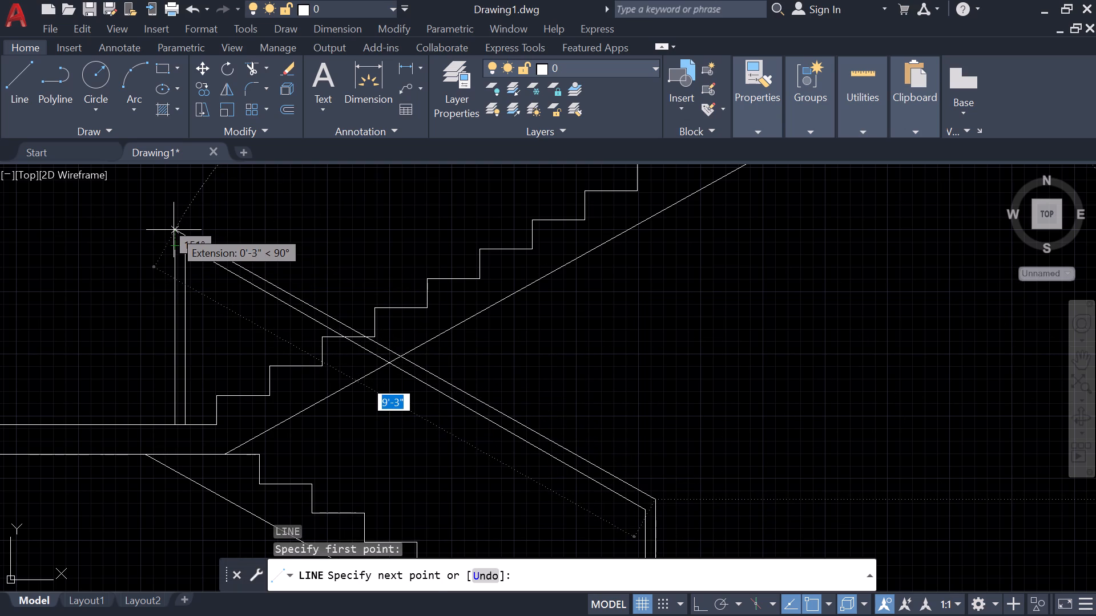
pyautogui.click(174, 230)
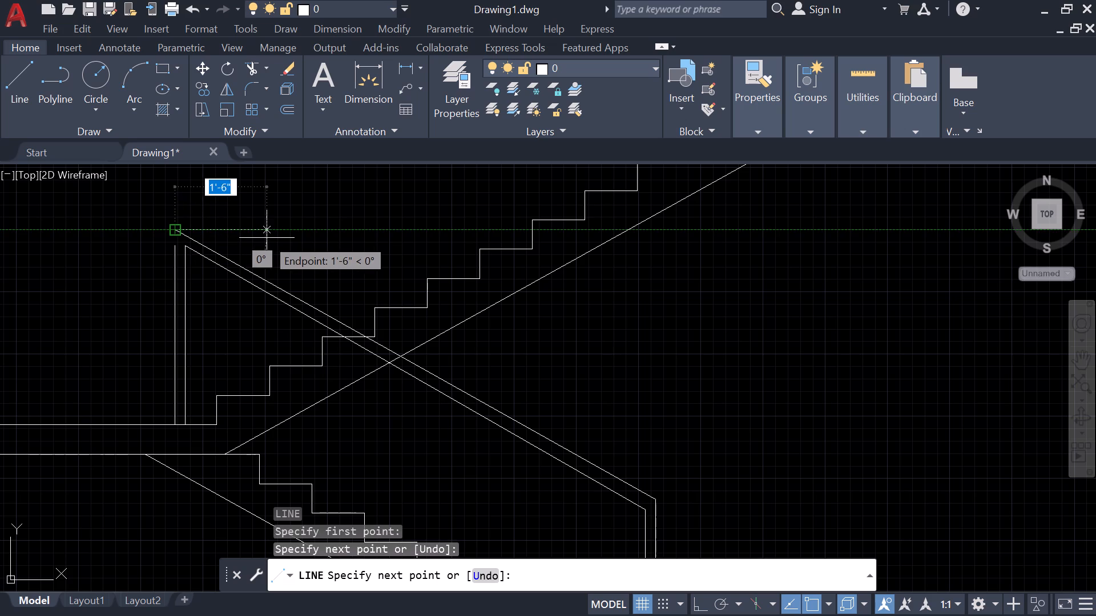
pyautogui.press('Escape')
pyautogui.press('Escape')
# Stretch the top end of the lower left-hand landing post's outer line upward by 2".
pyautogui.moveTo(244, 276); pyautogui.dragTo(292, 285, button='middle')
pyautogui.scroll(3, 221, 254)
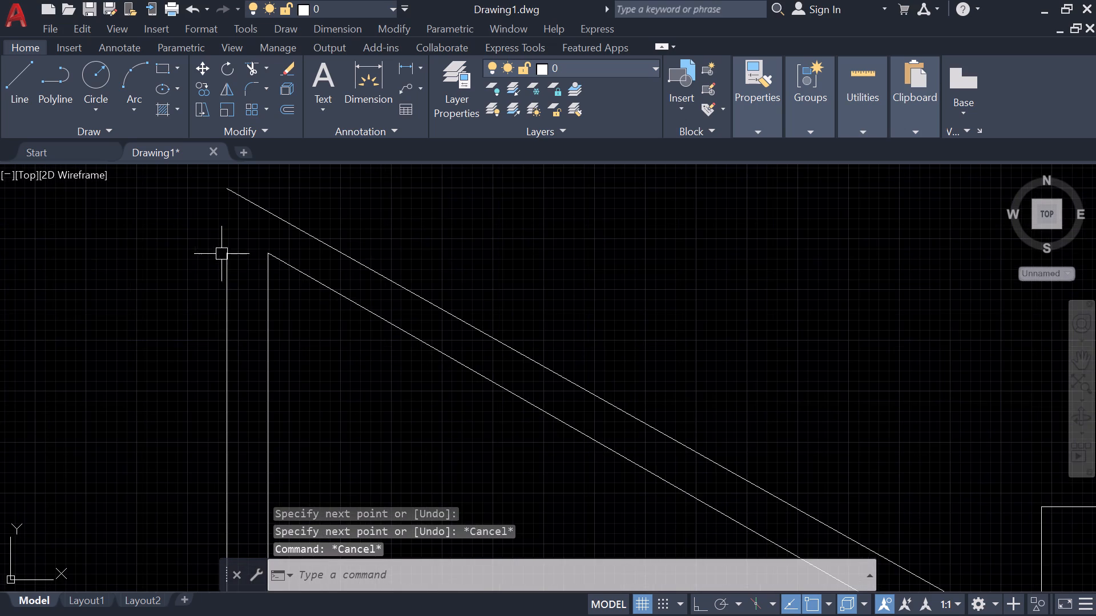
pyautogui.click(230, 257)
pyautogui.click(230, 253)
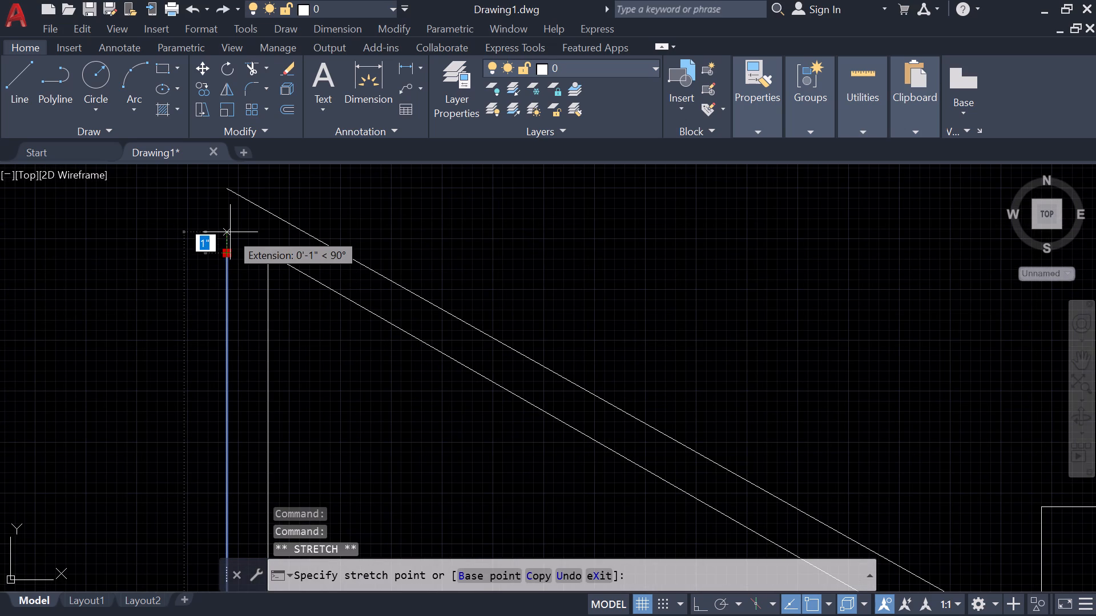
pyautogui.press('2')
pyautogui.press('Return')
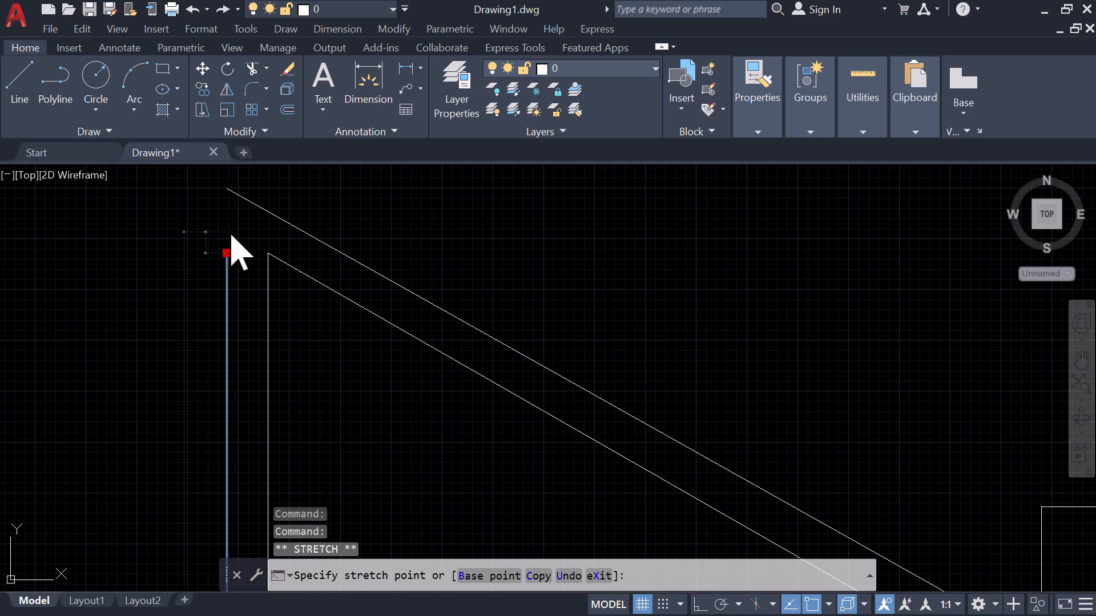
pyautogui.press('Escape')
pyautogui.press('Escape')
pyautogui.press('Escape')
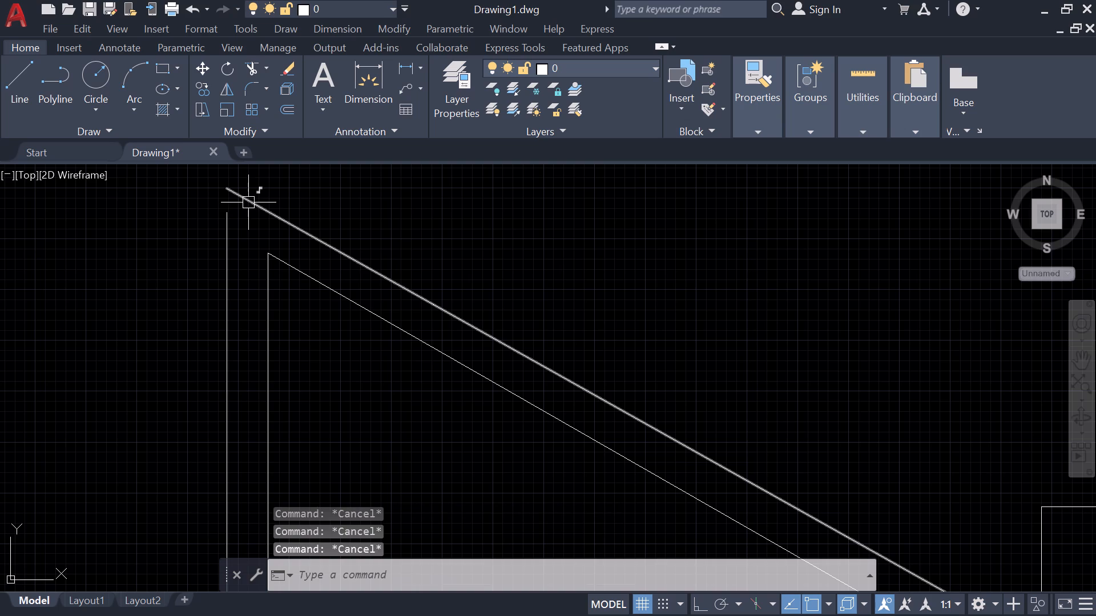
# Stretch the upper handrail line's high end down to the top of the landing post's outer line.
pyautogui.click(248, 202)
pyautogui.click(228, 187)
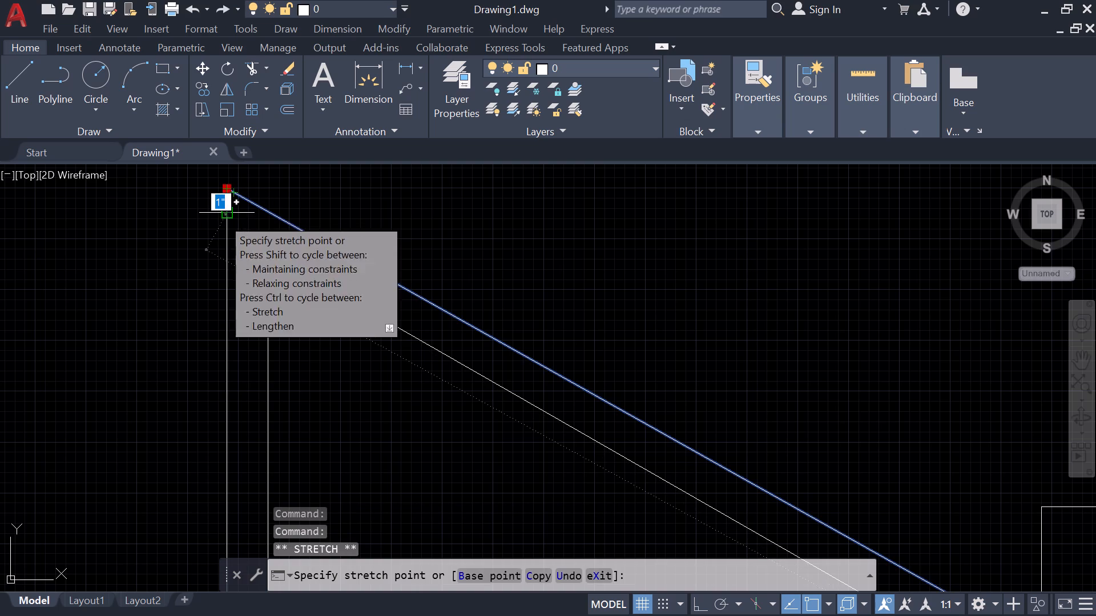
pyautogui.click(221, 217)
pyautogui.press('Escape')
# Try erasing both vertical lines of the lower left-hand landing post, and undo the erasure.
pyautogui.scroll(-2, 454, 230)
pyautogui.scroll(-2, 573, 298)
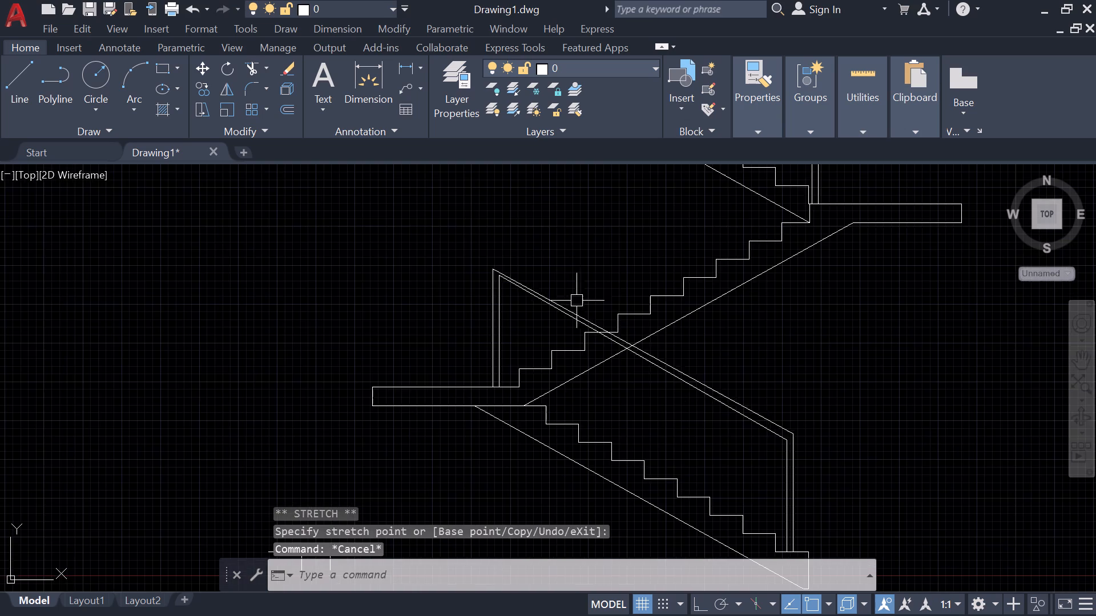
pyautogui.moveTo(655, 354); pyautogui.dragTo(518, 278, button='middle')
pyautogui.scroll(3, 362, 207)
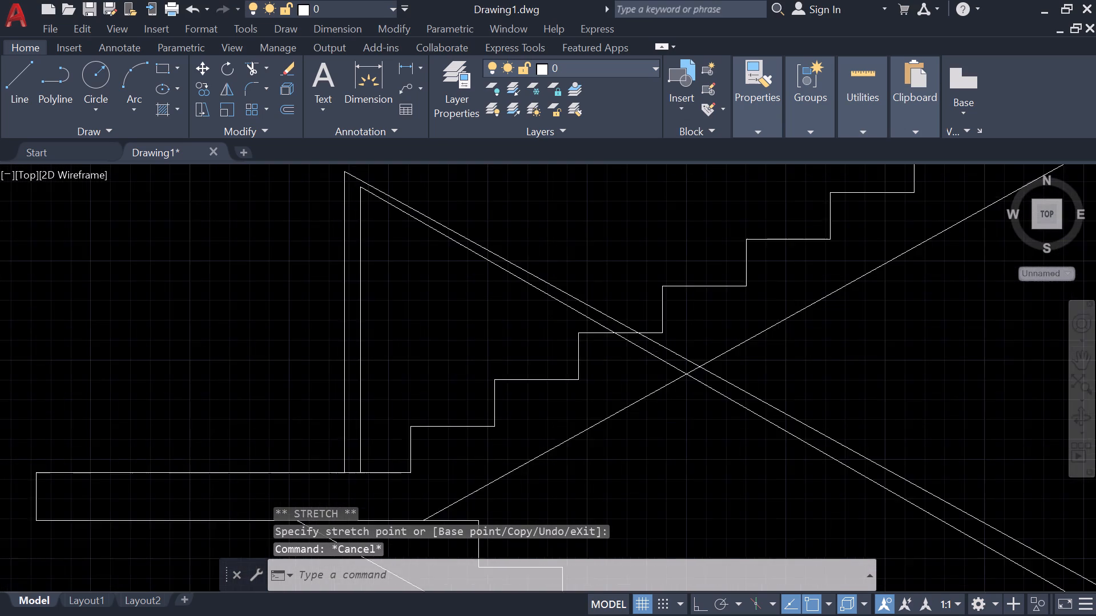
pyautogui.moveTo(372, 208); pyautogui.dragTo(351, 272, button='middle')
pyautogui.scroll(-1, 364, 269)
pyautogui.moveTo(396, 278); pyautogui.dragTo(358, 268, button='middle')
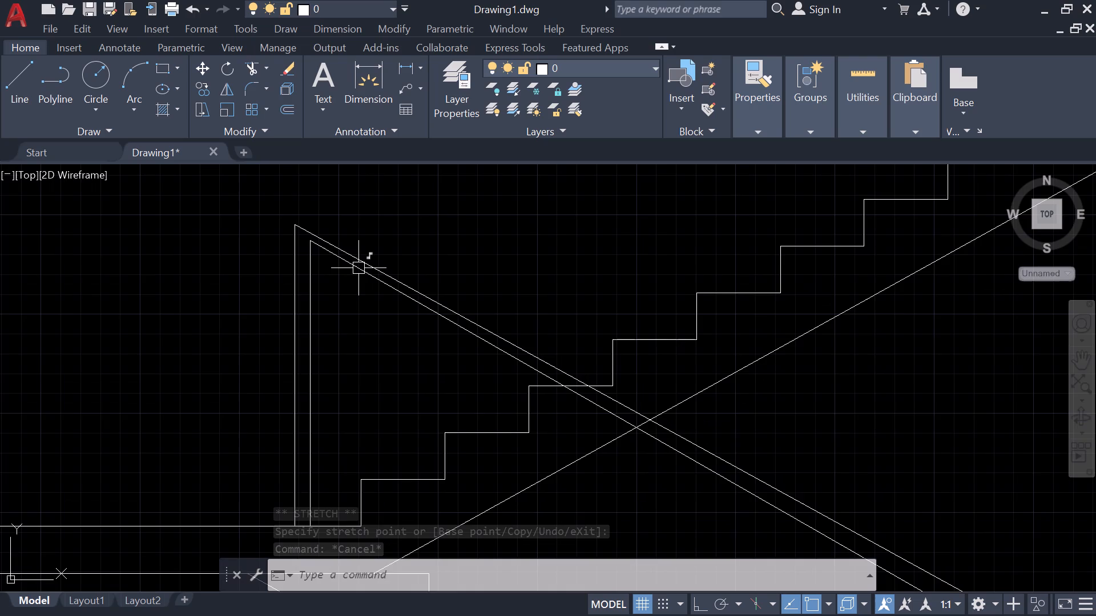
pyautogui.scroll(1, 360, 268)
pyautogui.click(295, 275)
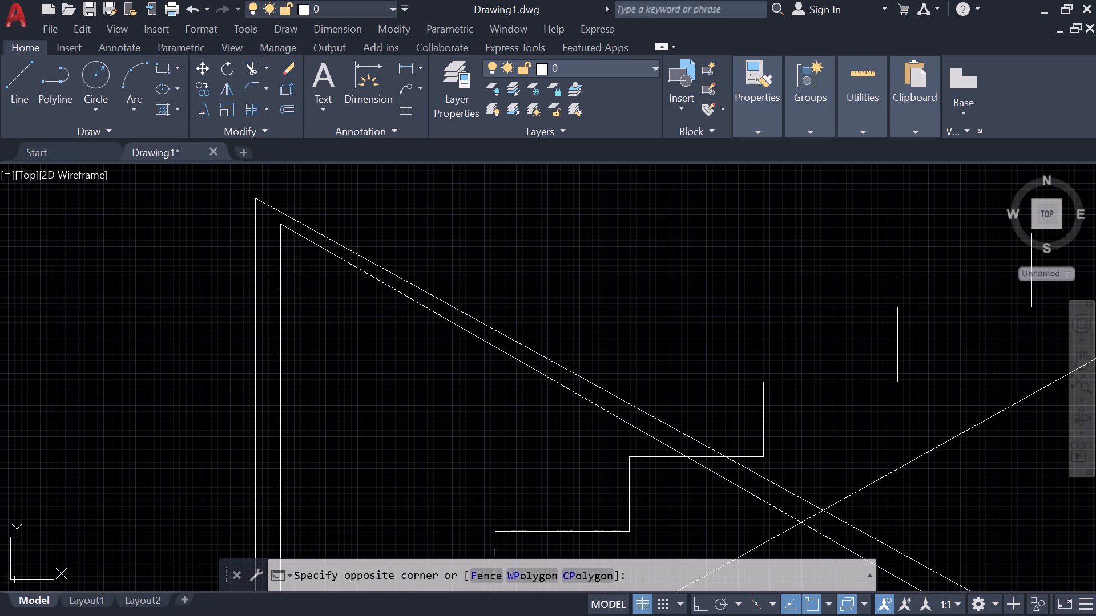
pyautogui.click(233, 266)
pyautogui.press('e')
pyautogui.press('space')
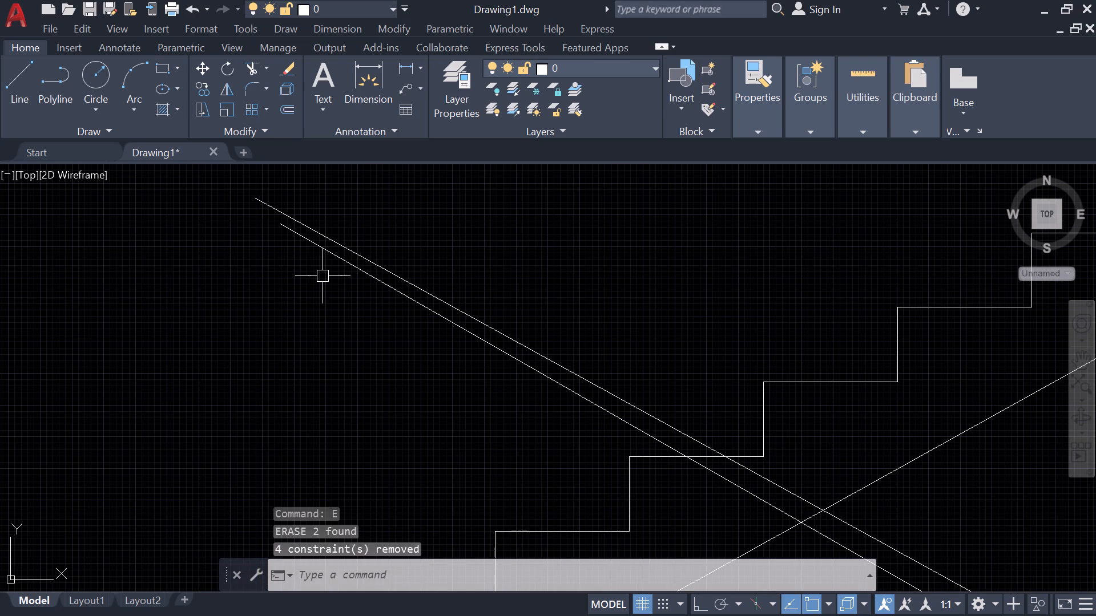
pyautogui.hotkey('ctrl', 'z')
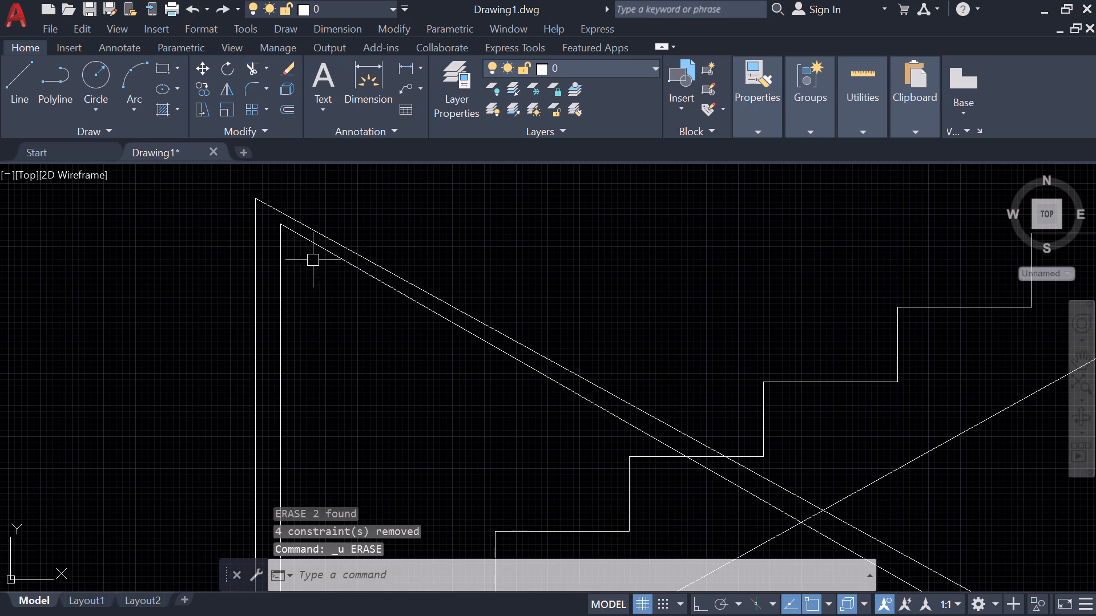
# Erase both sloping handrail lines of the lowest flight.
pyautogui.click(318, 250)
pyautogui.click(327, 236)
pyautogui.write('e')
pyautogui.press('space')
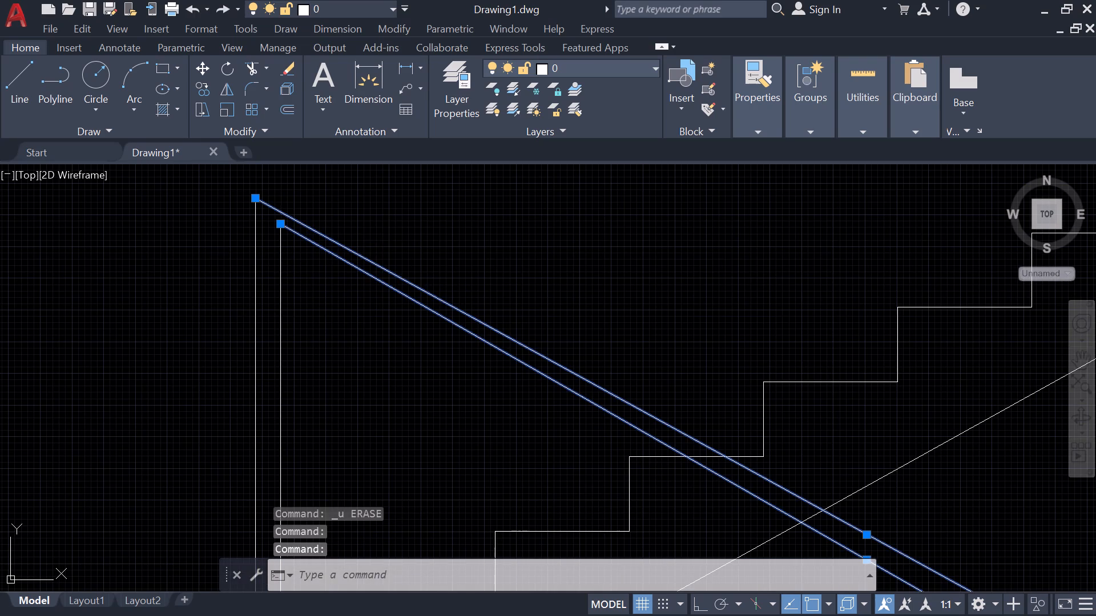
# Inspect the geometry properties of the lower left-hand landing post's outer line, including its length.
pyautogui.click(255, 254)
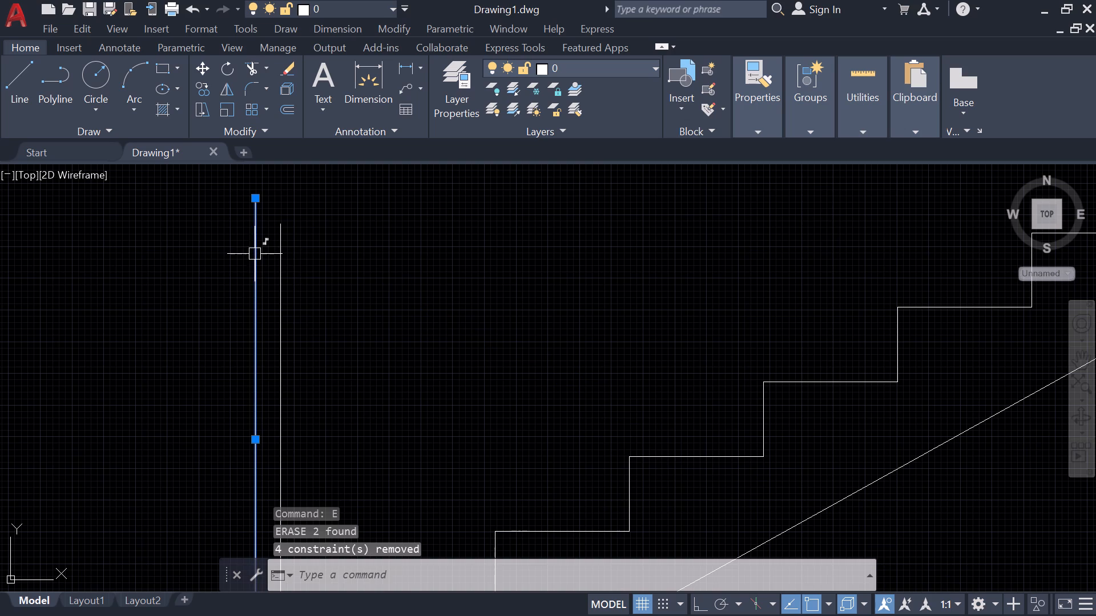
pyautogui.hotkey('ctrl', '1')
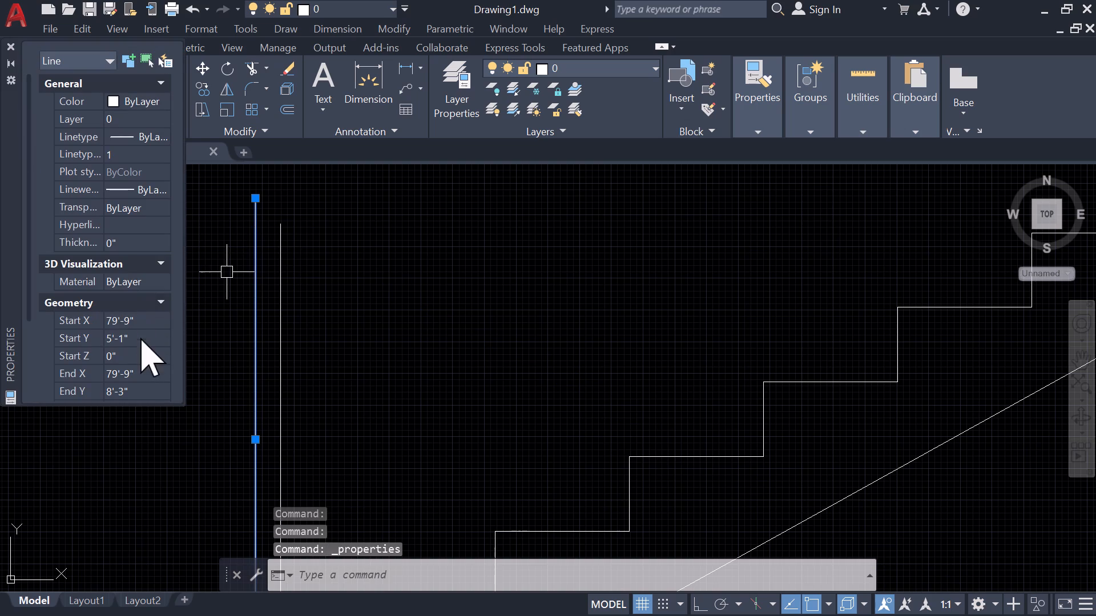
pyautogui.scroll(-2, 130, 334)
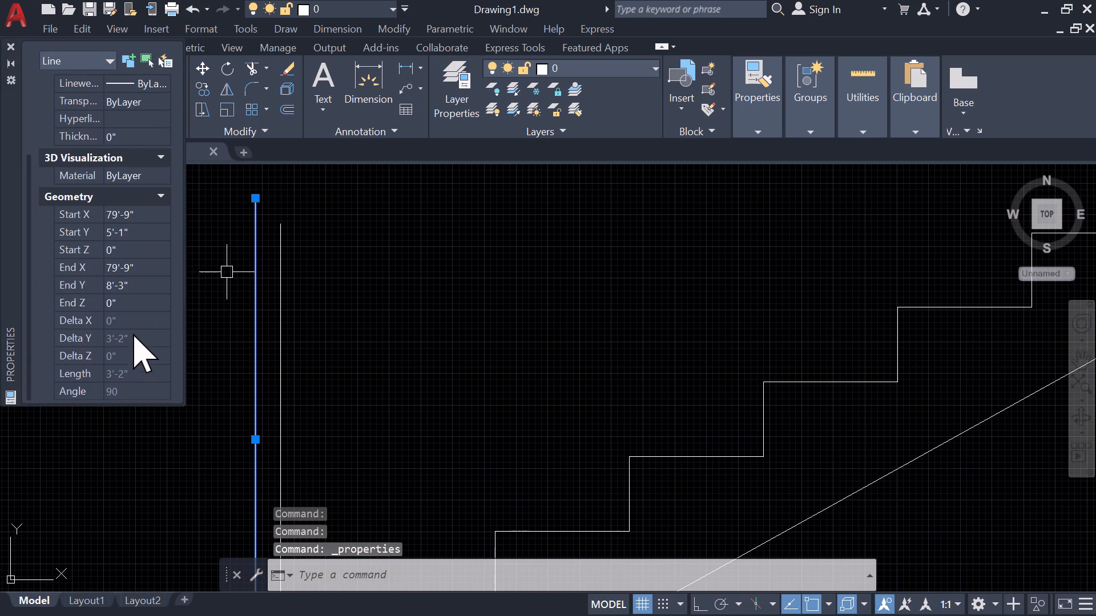
pyautogui.scroll(1, 136, 229)
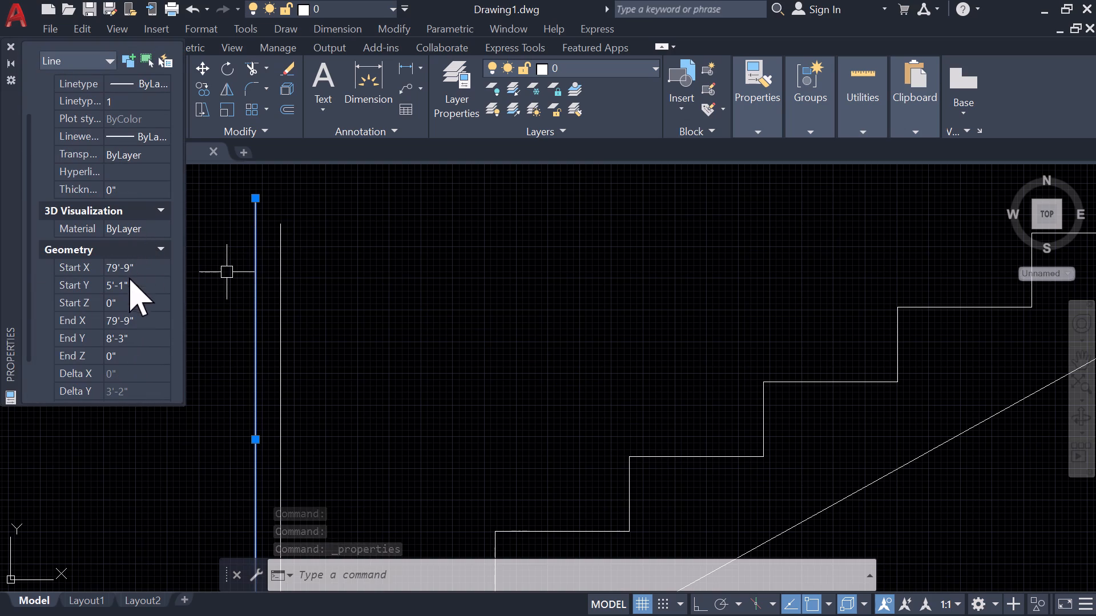
pyautogui.click(9, 48)
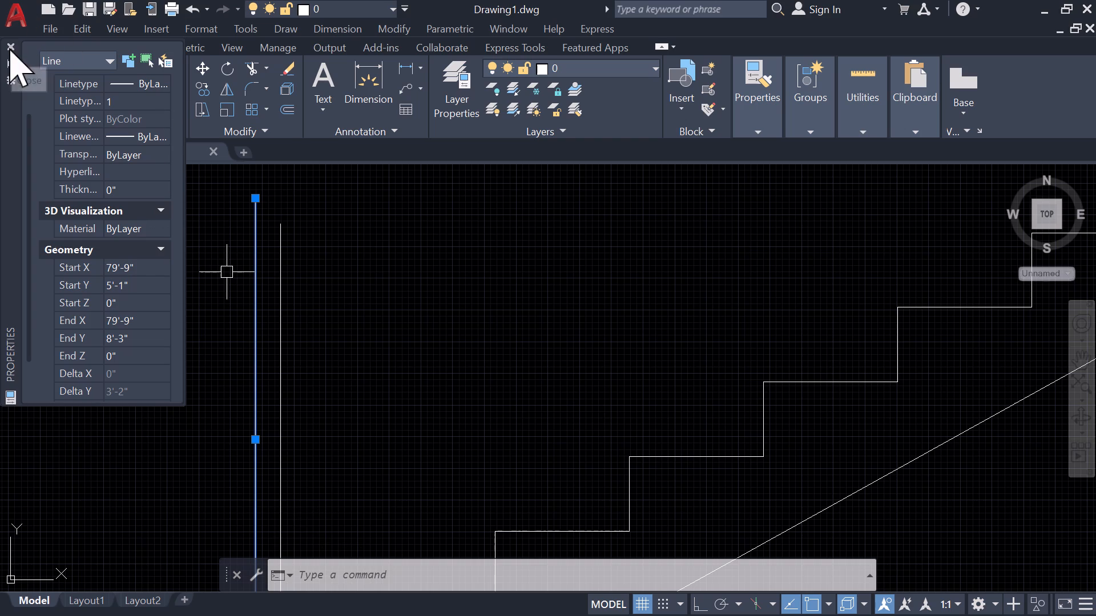
pyautogui.press('Escape')
# Replace the landing post's outer line by erasing it and offsetting the inner line 2" outward.
pyautogui.click(255, 266)
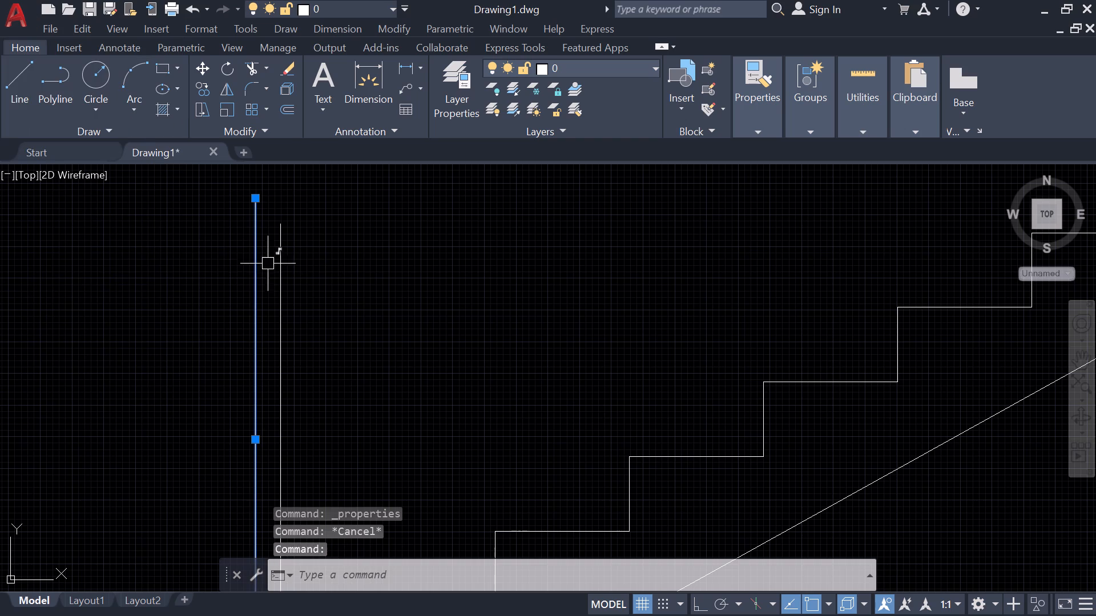
pyautogui.write('e')
pyautogui.press('space')
pyautogui.write('o')
pyautogui.press('space')
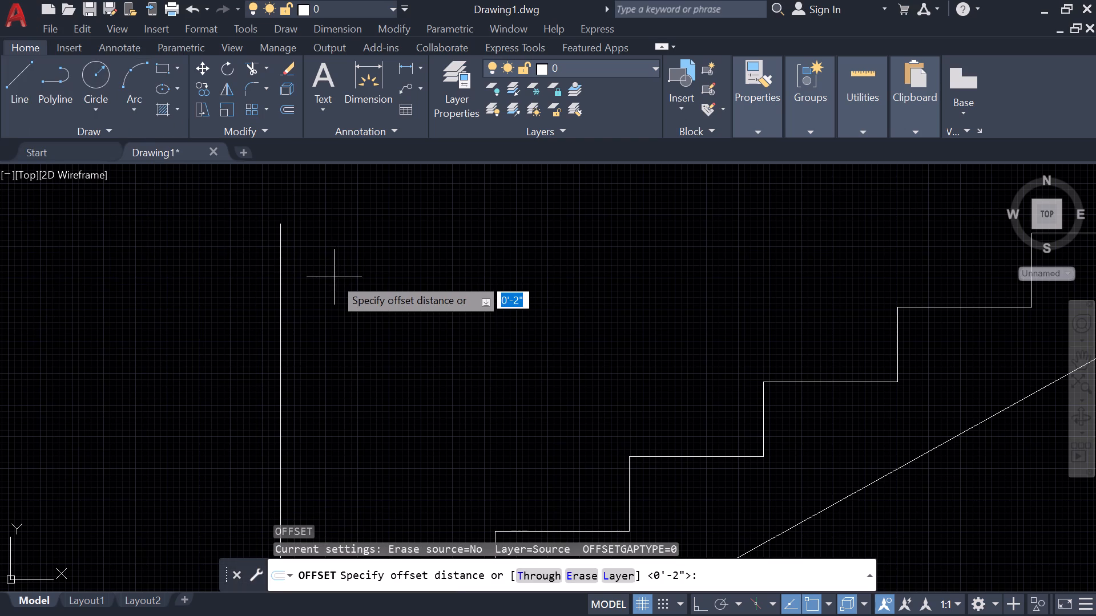
pyautogui.press('space')
pyautogui.click(277, 285)
pyautogui.click(251, 283)
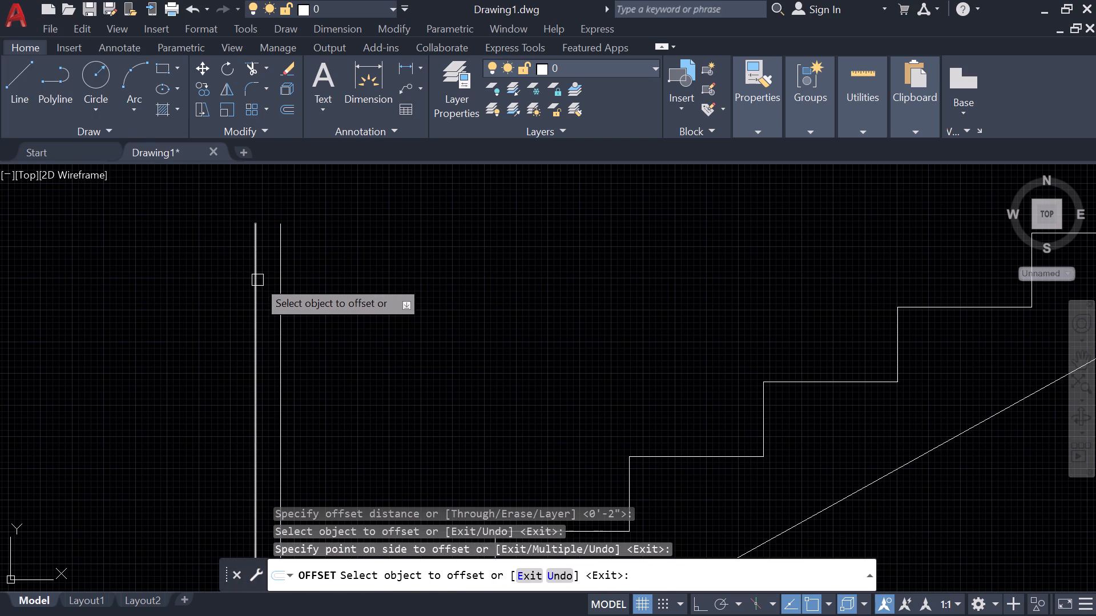
pyautogui.press('Escape')
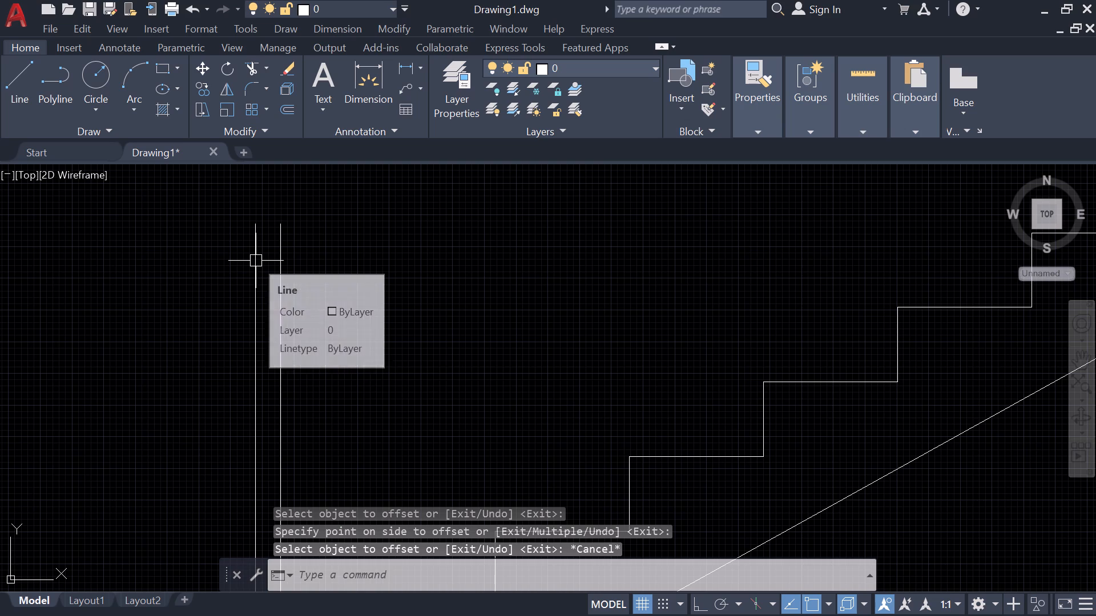
# Stretch the top end of the landing post's new outer line upward by 2".
pyautogui.click(256, 261)
pyautogui.click(254, 222)
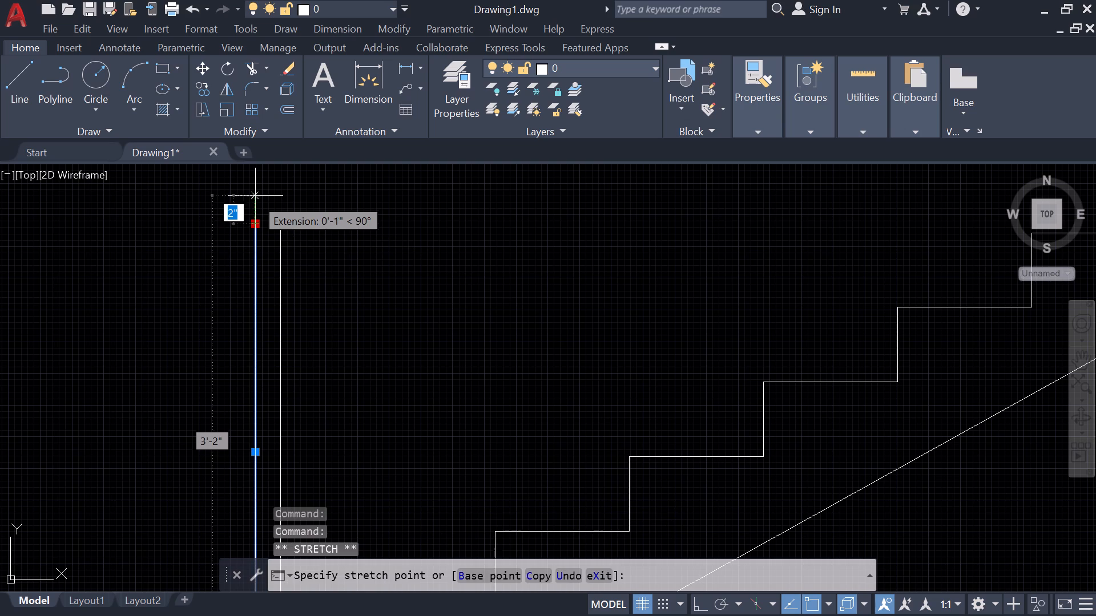
pyautogui.press('2')
pyautogui.press('Return')
pyautogui.press('Escape')
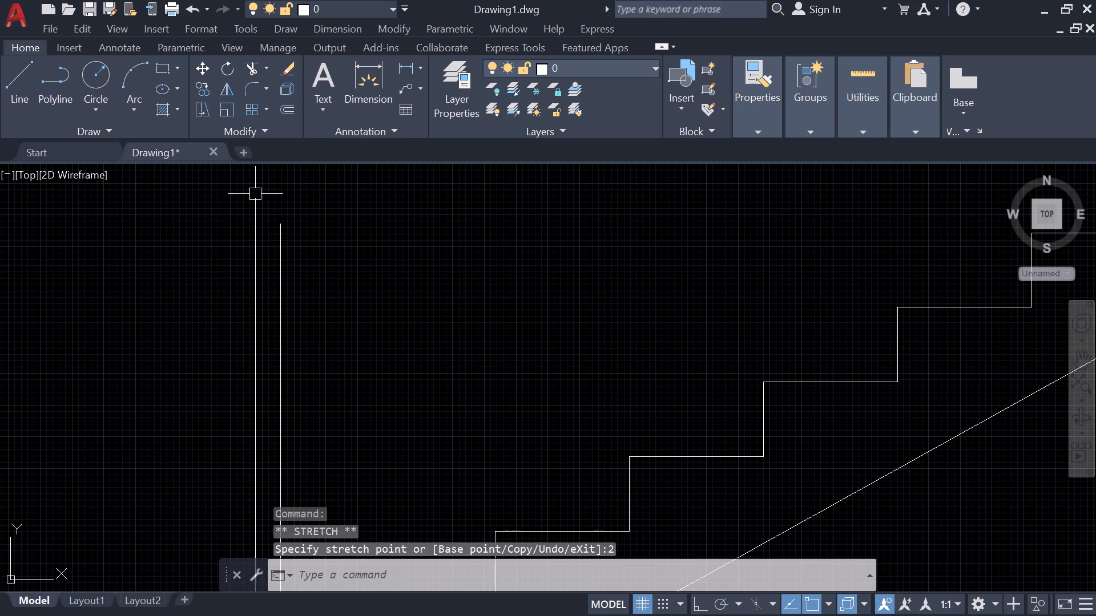
# Draw a sloping handrail line from the top of the lowest post's inner line to the top of the landing post's nearer line.
pyautogui.scroll(-2, 313, 249)
pyautogui.moveTo(497, 320); pyautogui.dragTo(475, 282, button='middle')
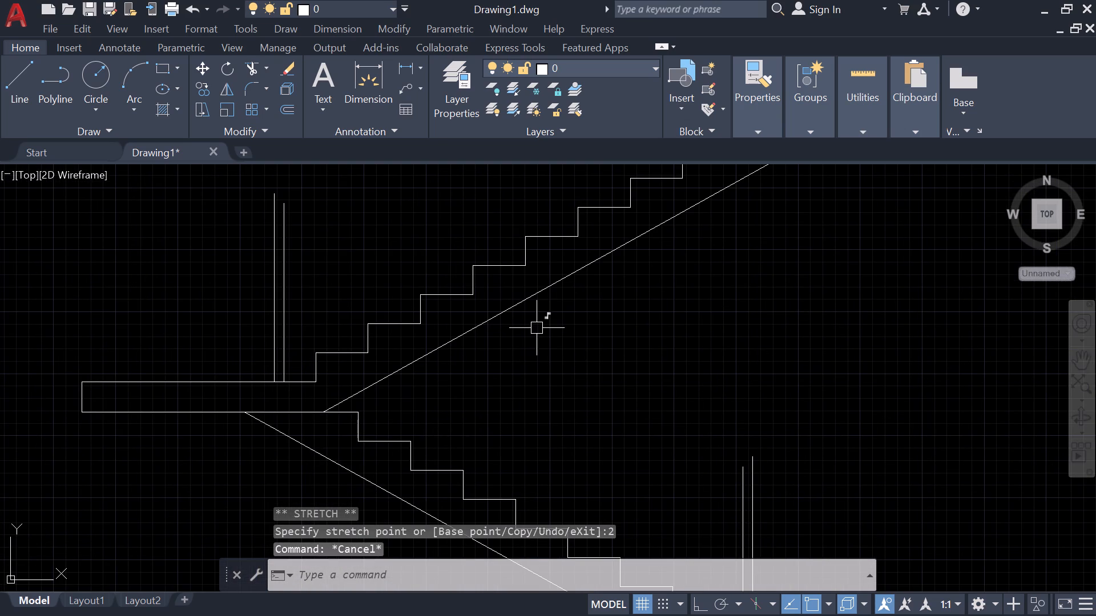
pyautogui.write('l')
pyautogui.press('space')
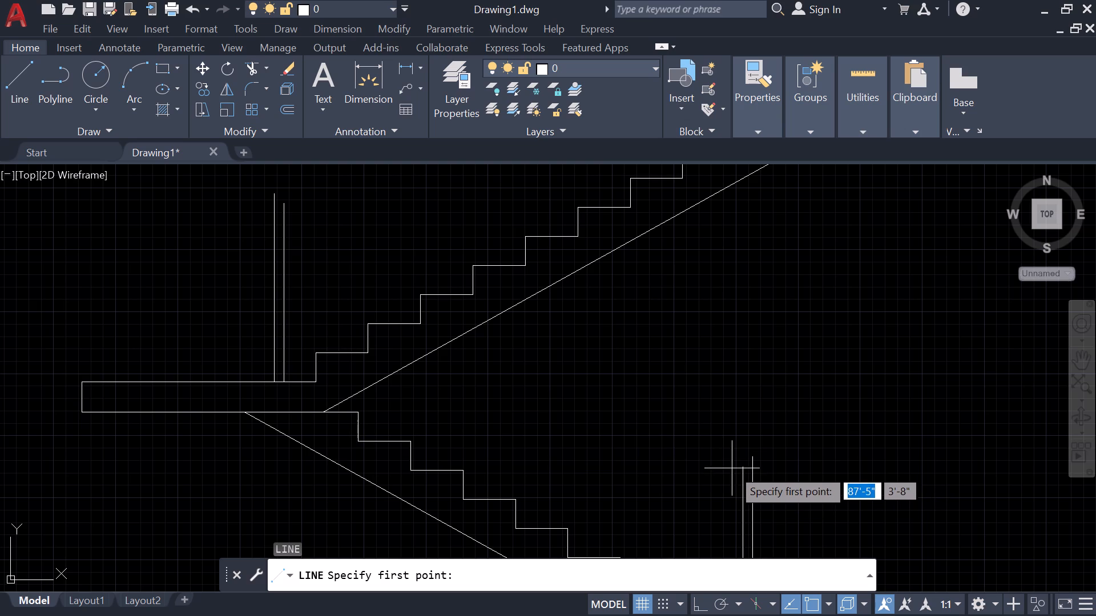
pyautogui.click(742, 468)
pyautogui.moveTo(341, 278); pyautogui.dragTo(389, 357, button='middle')
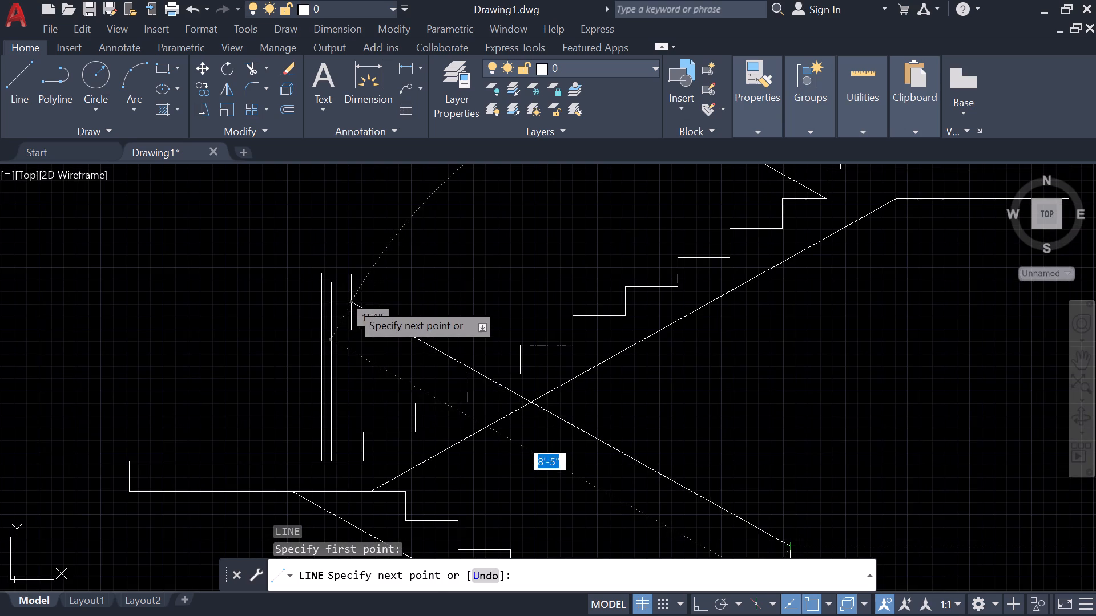
pyautogui.click(331, 282)
pyautogui.press('space')
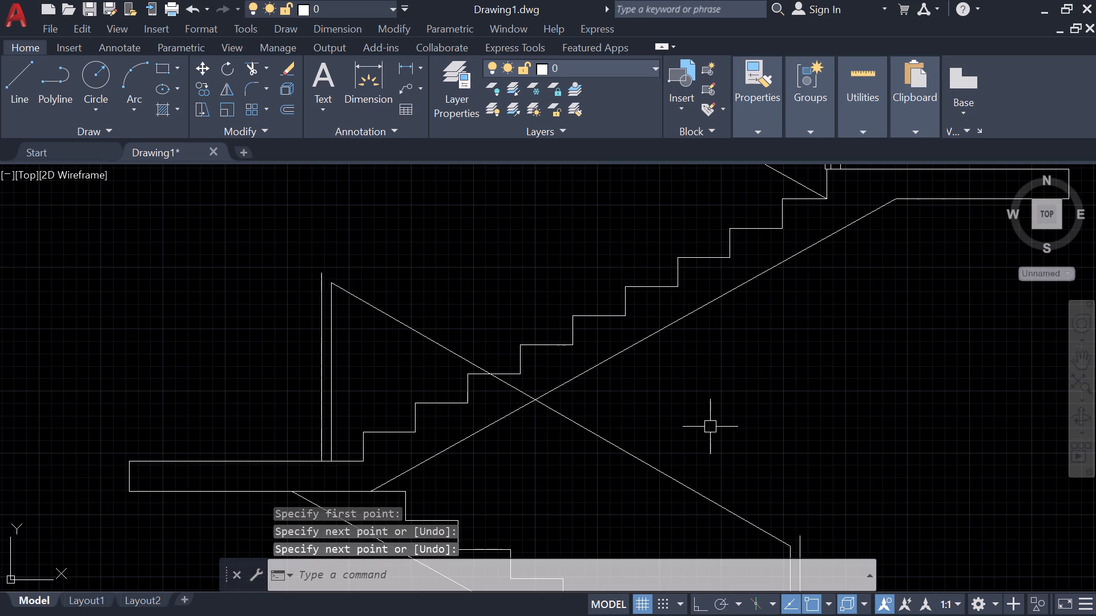
pyautogui.press('space')
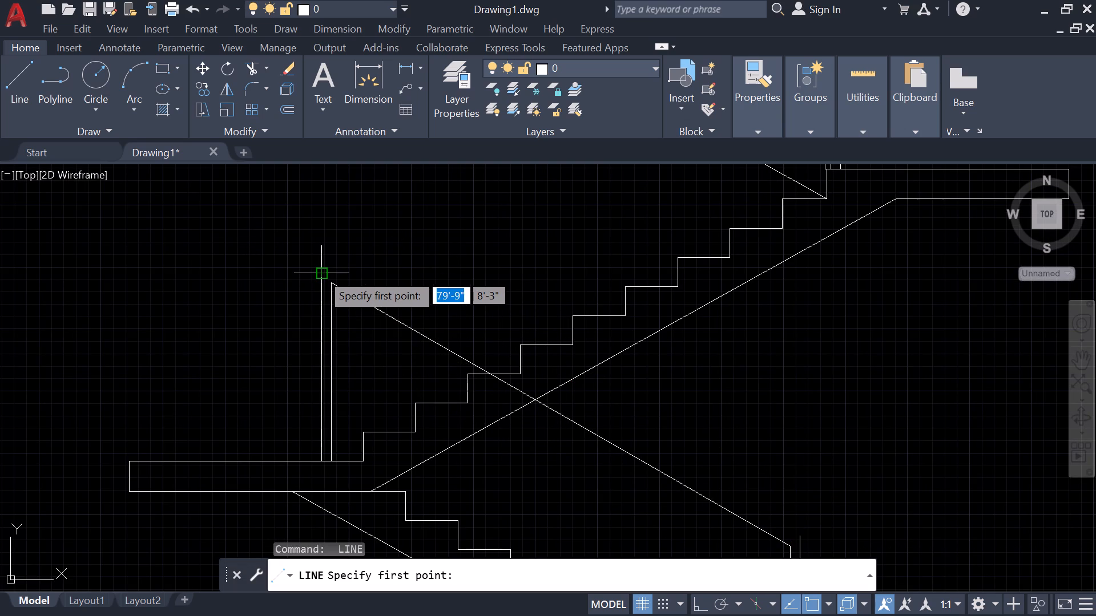
pyautogui.press('Escape')
# Stretch the top end of the lower left-hand landing post's outer line upward by another 2".
pyautogui.scroll(2, 322, 268)
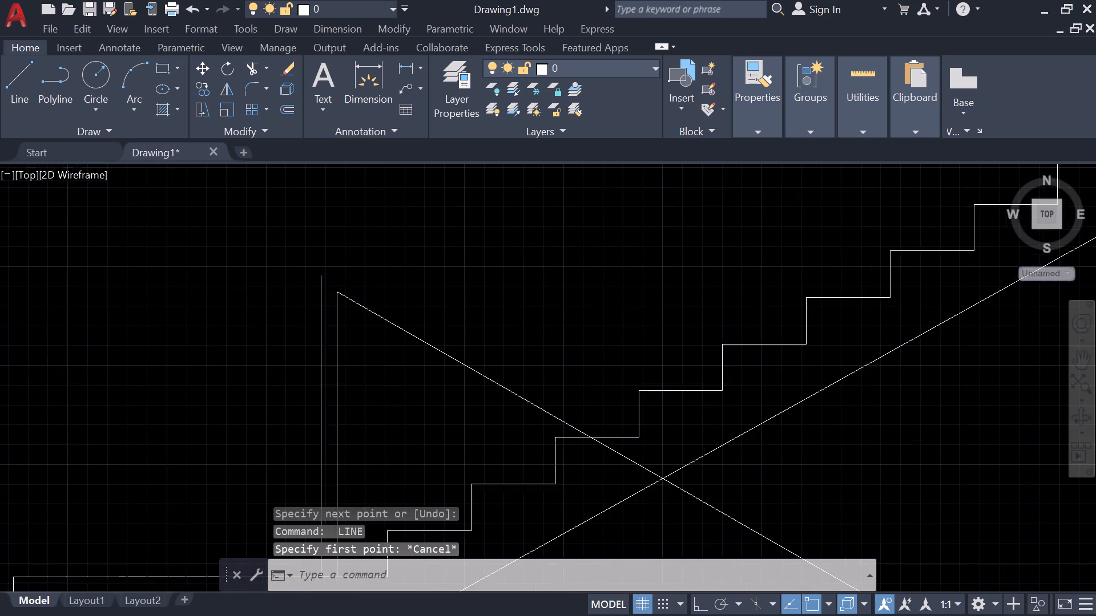
pyautogui.click(320, 286)
pyautogui.click(321, 279)
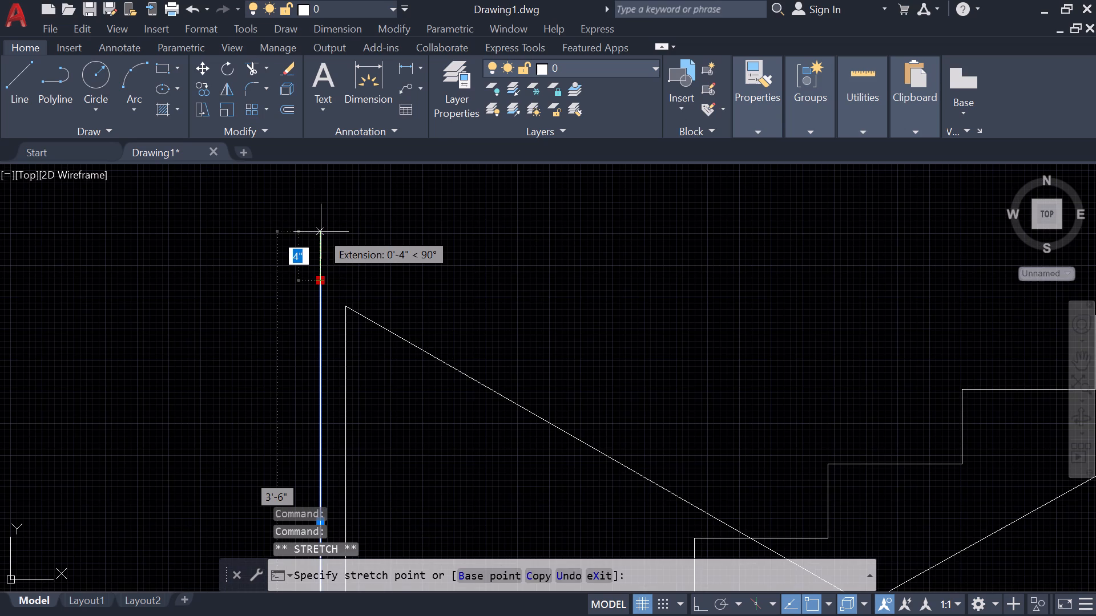
pyautogui.press('2')
pyautogui.press('Return')
pyautogui.press('Escape')
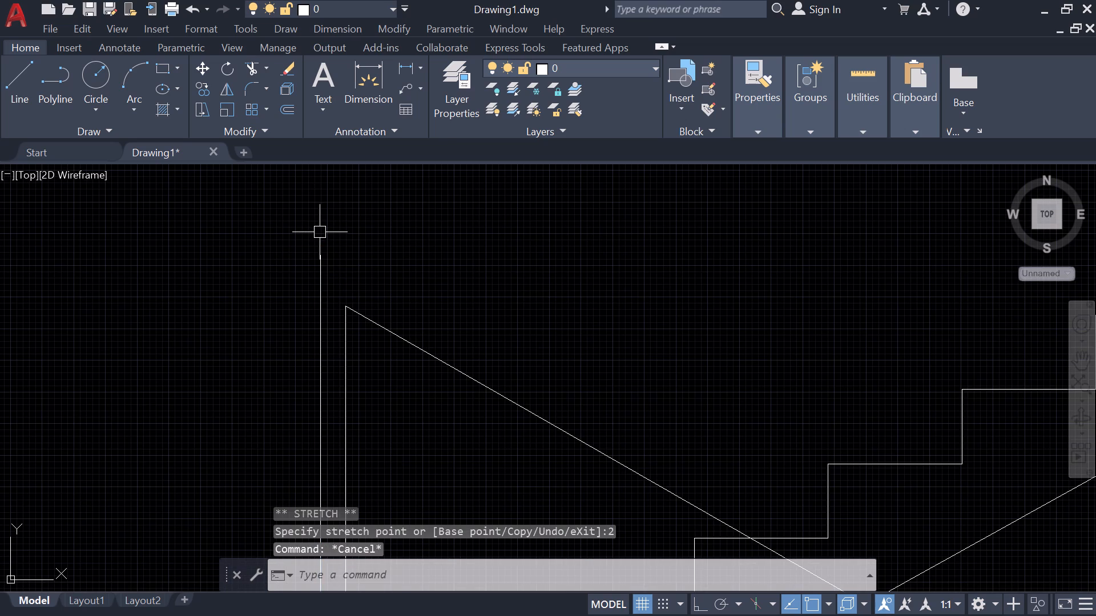
# Draw the outer sloping handrail line from the top of the landing post's outer line to the top of the lowest post's outer line.
pyautogui.press('l')
pyautogui.press('space')
pyautogui.click(325, 256)
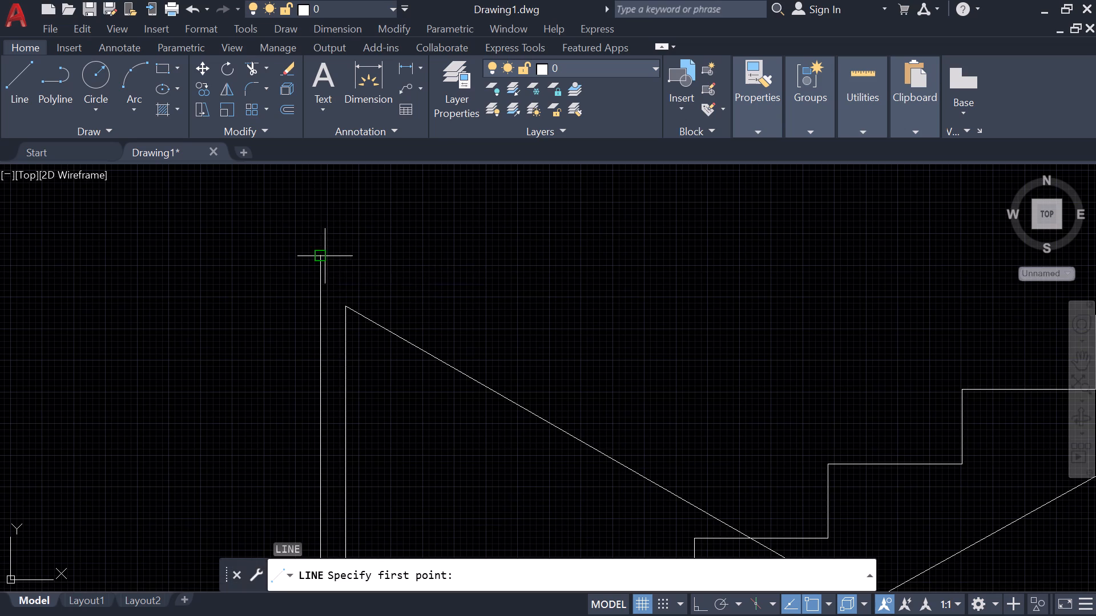
pyautogui.scroll(-3, 476, 370)
pyautogui.moveTo(500, 392); pyautogui.dragTo(401, 295, button='middle')
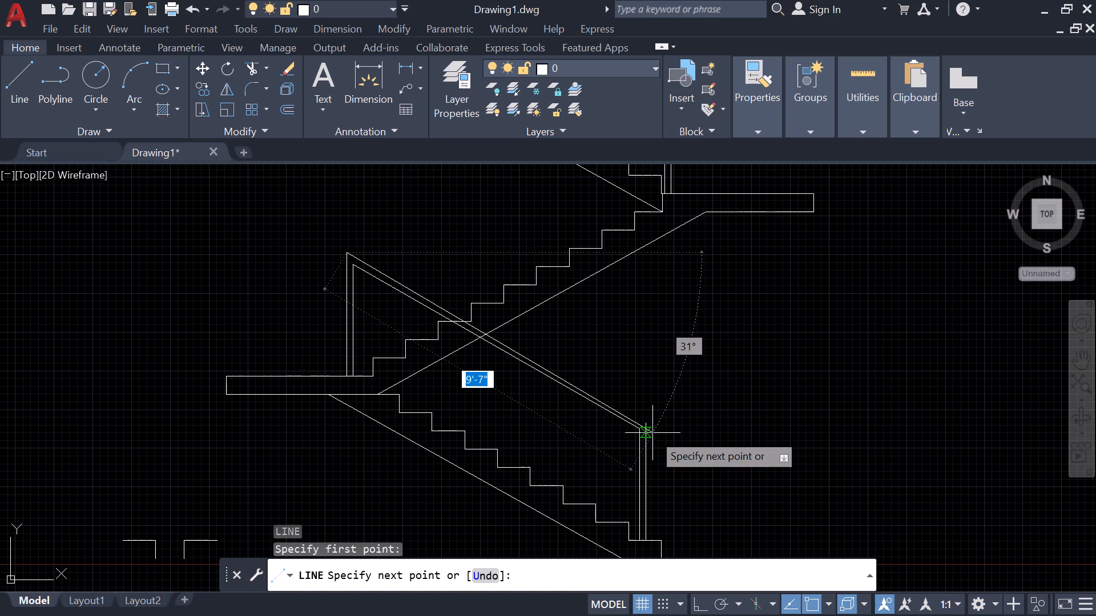
pyautogui.click(648, 427)
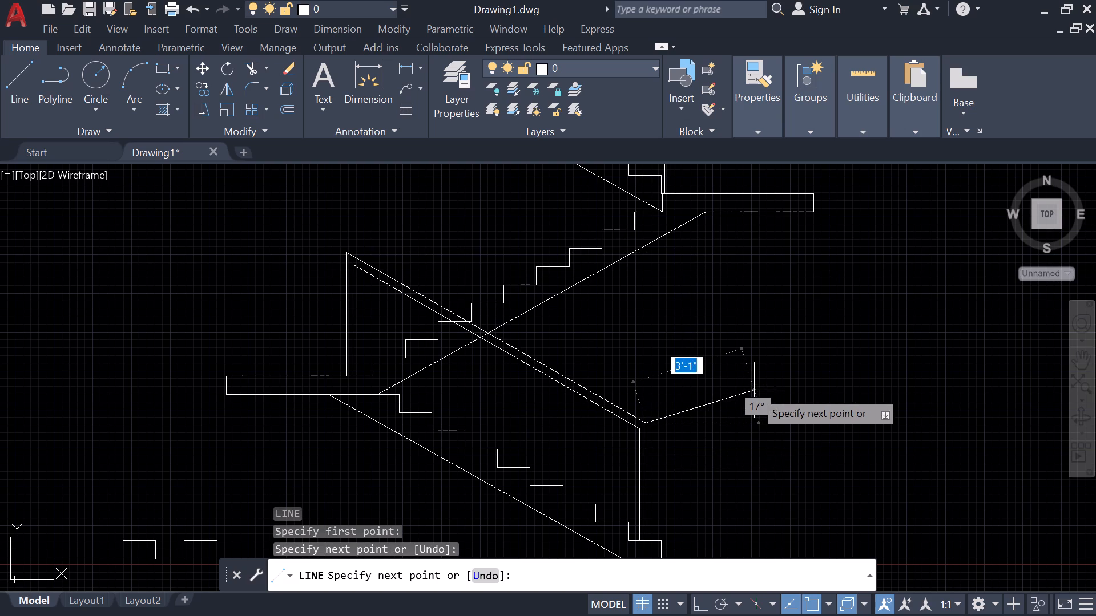
pyautogui.moveTo(754, 390); pyautogui.dragTo(695, 405, button='middle')
pyautogui.press('Escape')
pyautogui.scroll(-1, 670, 395)
pyautogui.moveTo(670, 395); pyautogui.dragTo(625, 415, button='middle')
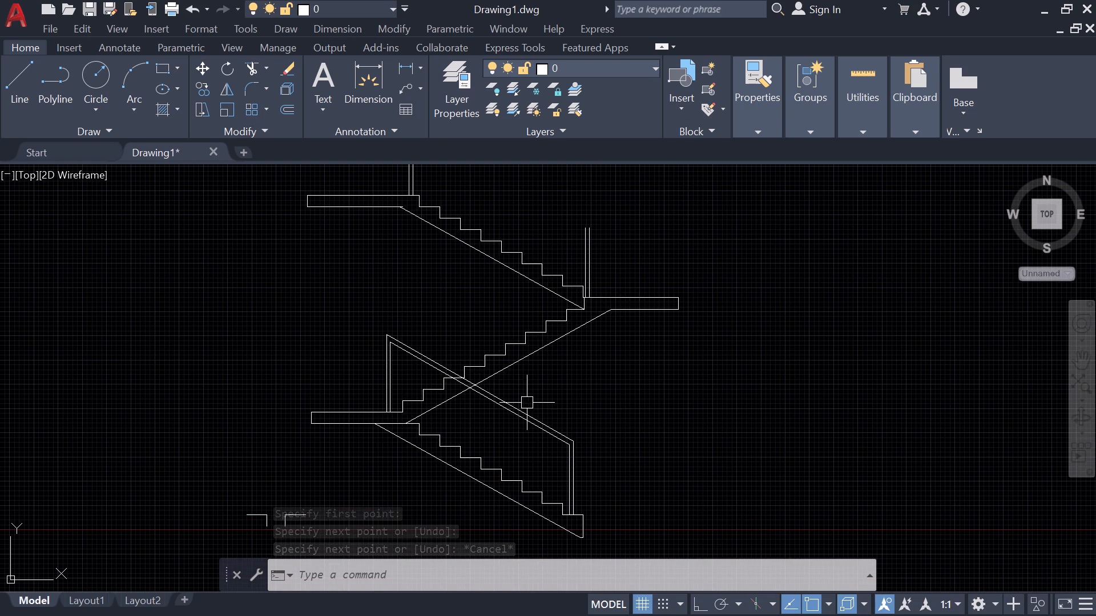
# Copy the lowest flight's two sloping handrail lines to the empty area right of the staircase.
pyautogui.scroll(2, 523, 420)
pyautogui.click(533, 445)
pyautogui.click(517, 389)
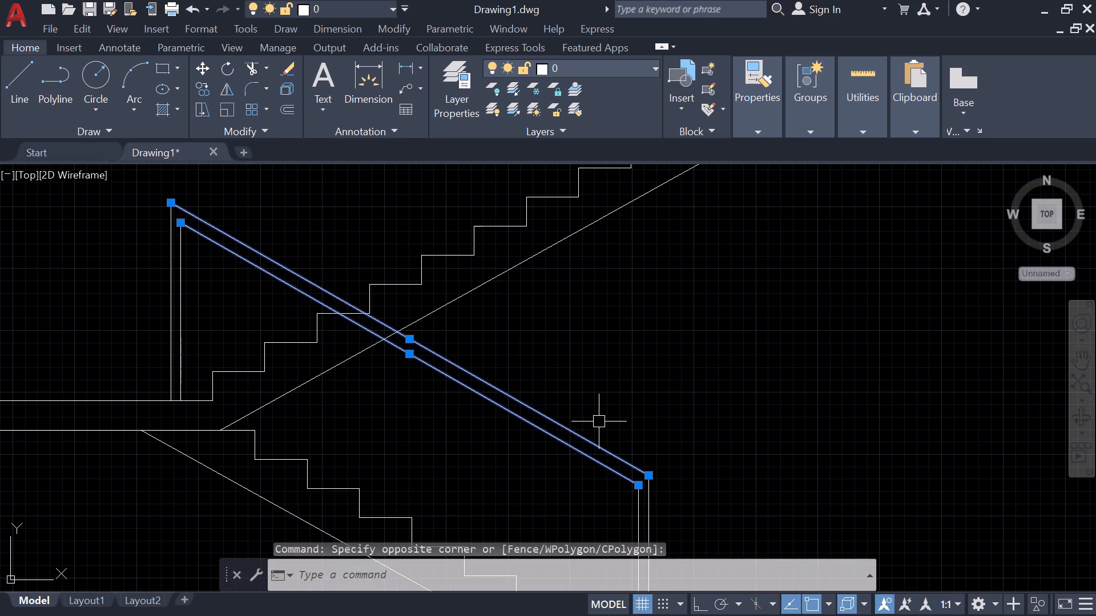
pyautogui.press('c')
pyautogui.press('o')
pyautogui.press('space')
pyautogui.click(638, 486)
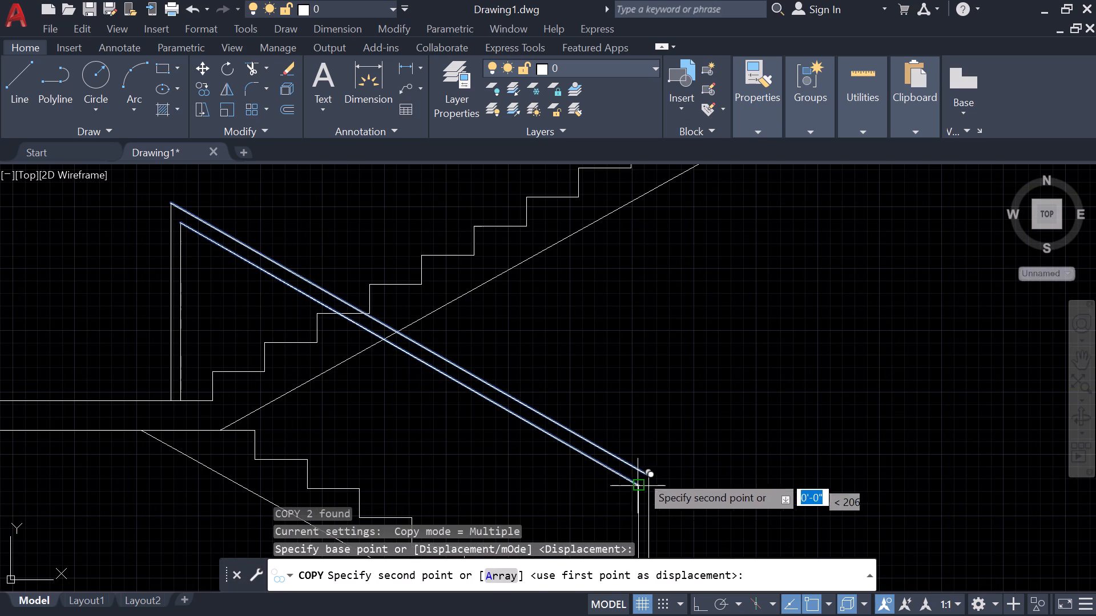
pyautogui.scroll(-4, 684, 436)
pyautogui.moveTo(686, 432); pyautogui.dragTo(502, 390, button='middle')
pyautogui.click(698, 386)
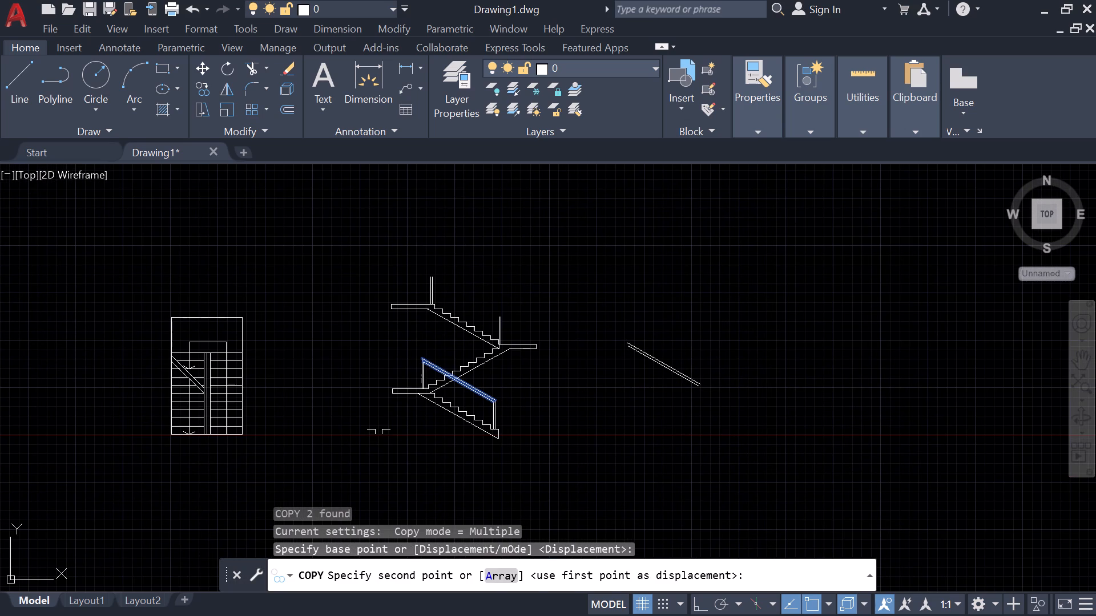
pyautogui.press('Escape')
pyautogui.press('Escape')
pyautogui.press('Escape')
pyautogui.press('Escape')
pyautogui.press('Escape')
pyautogui.press('Escape')
pyautogui.press('Escape')
pyautogui.press('Escape')
pyautogui.press('Escape')
pyautogui.press('Escape')
pyautogui.press('Escape')
pyautogui.press('Escape')
pyautogui.press('Escape')
pyautogui.press('Escape')
pyautogui.press('Escape')
pyautogui.press('Escape')
pyautogui.press('Escape')
pyautogui.press('Escape')
pyautogui.press('Escape')
pyautogui.press('Escape')
pyautogui.press('Escape')
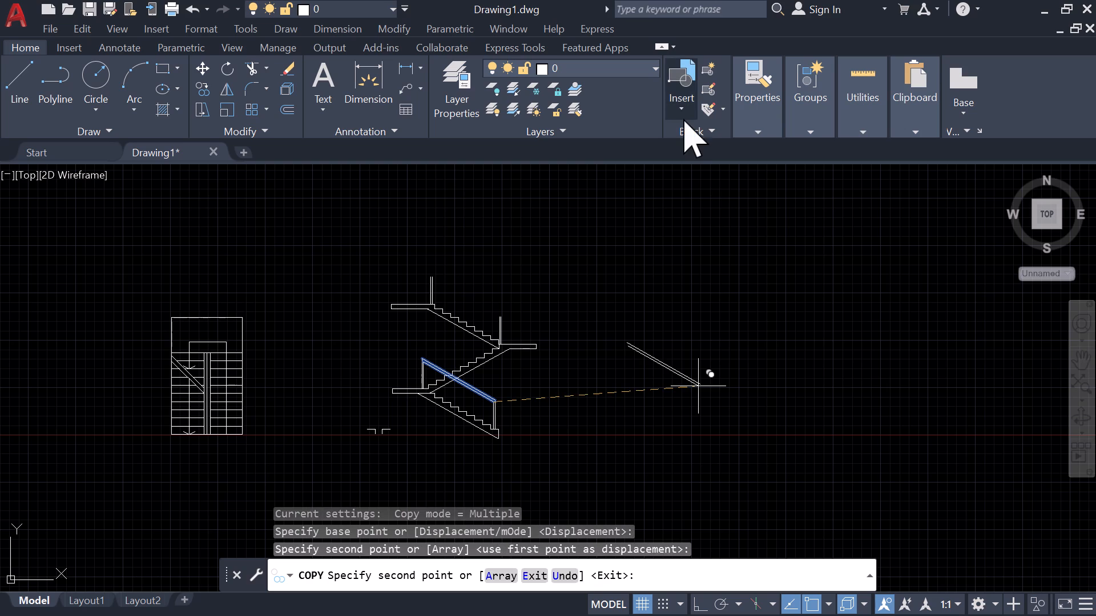
# Move the copied handrail pair farther right, well clear of the staircase profile.
pyautogui.click(723, 408)
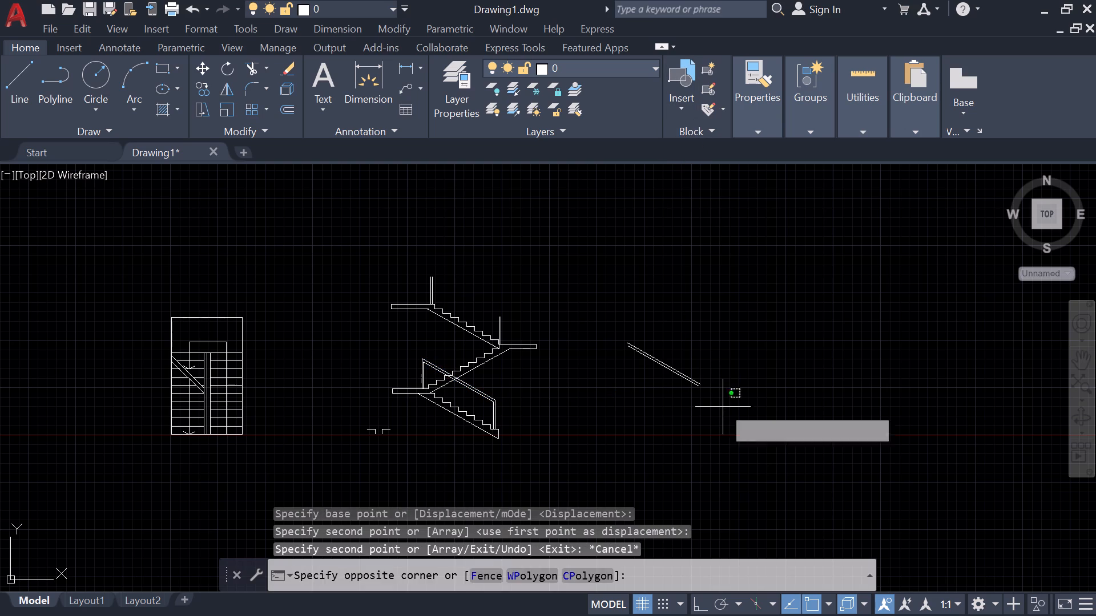
pyautogui.click(600, 308)
pyautogui.press('m')
pyautogui.press('space')
pyautogui.click(661, 359)
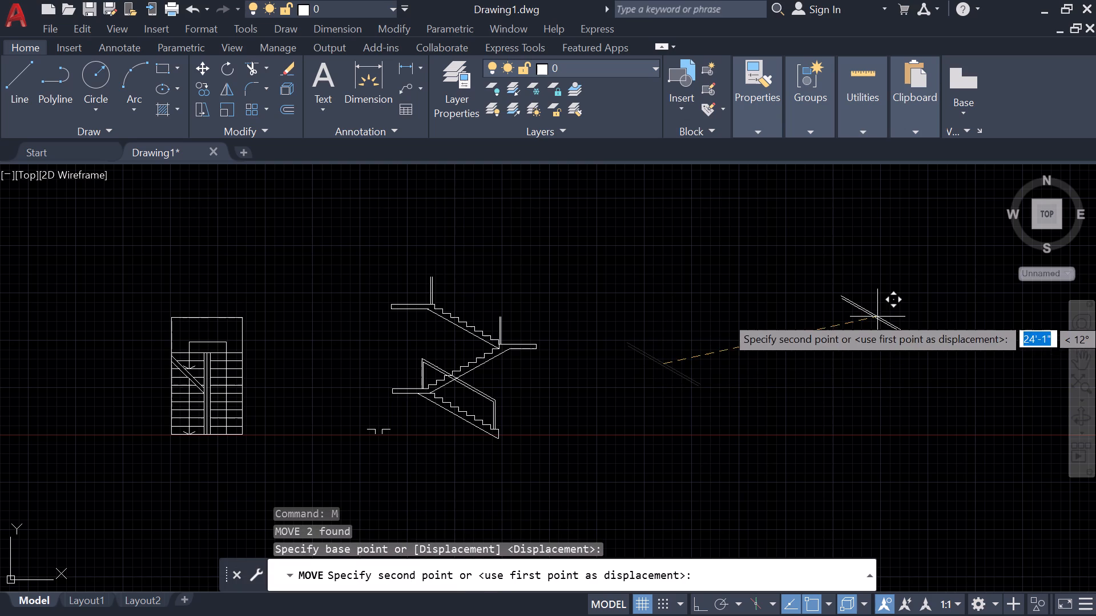
pyautogui.moveTo(890, 315); pyautogui.dragTo(542, 236, button='middle')
pyautogui.click(706, 253)
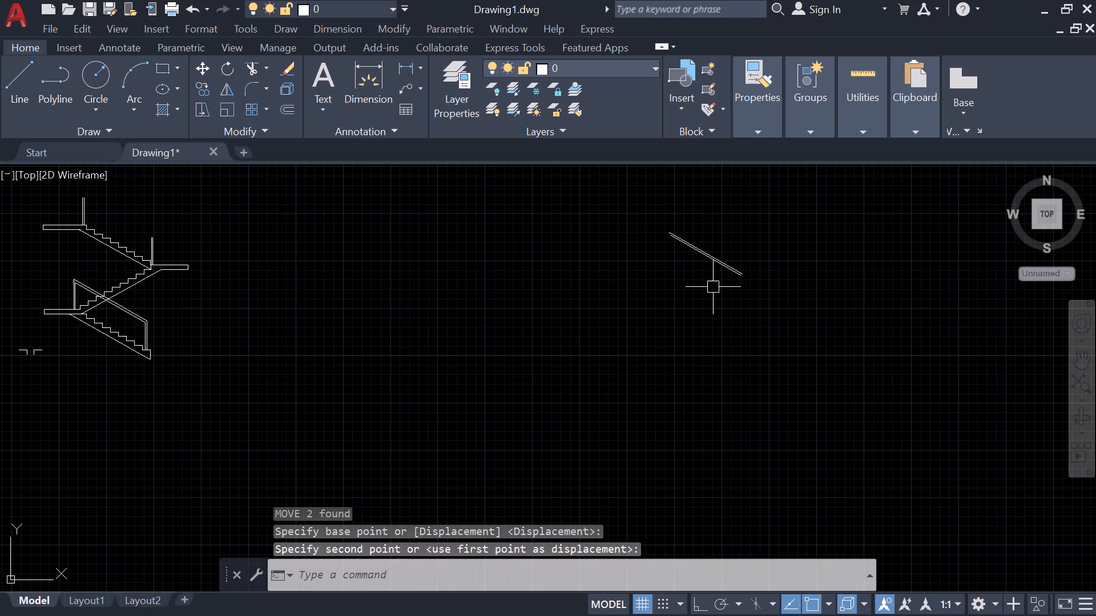
# Mirror the copied handrail pair about a vertical line with Ortho on, keeping the source lines.
pyautogui.press('Escape')
pyautogui.press('Escape')
pyautogui.write('mi')
pyautogui.press('space')
pyautogui.click(780, 306)
pyautogui.click(605, 196)
pyautogui.press('space')
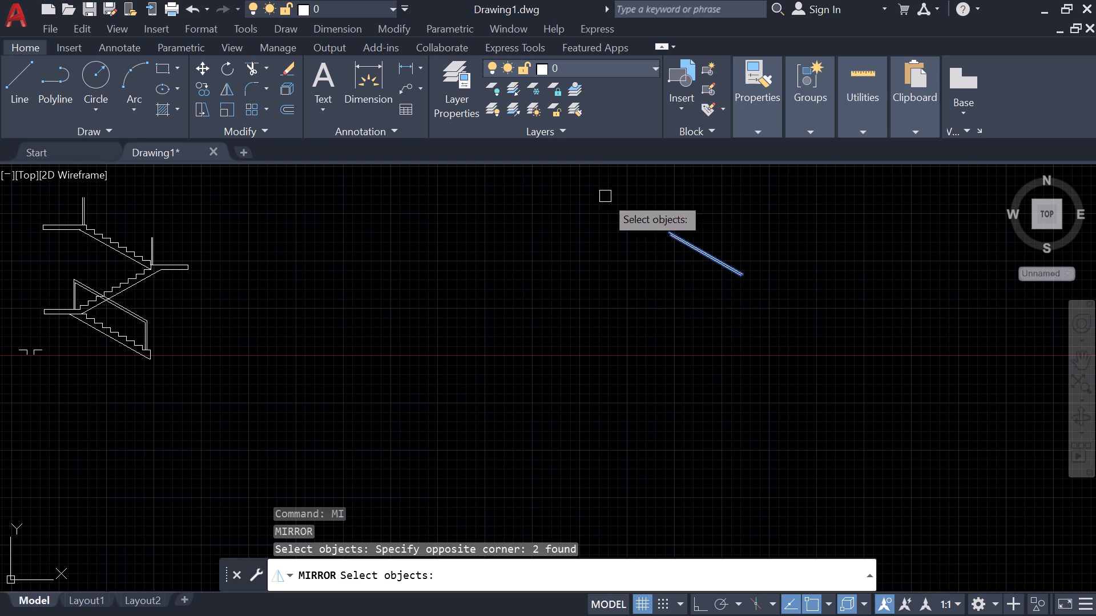
pyautogui.click(648, 201)
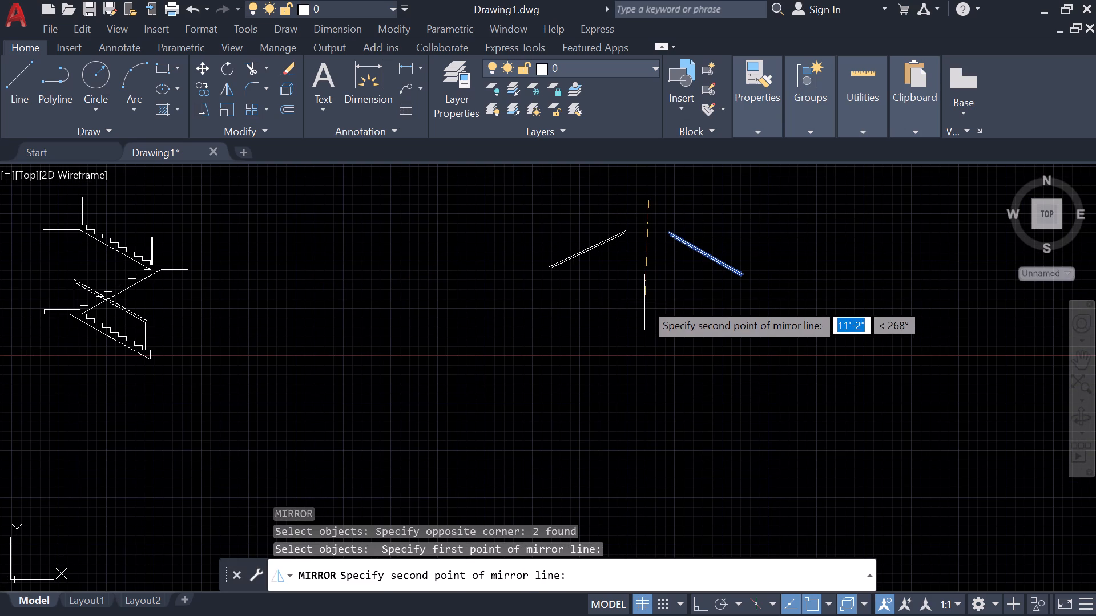
pyautogui.click(698, 600)
pyautogui.click(664, 364)
pyautogui.press('space')
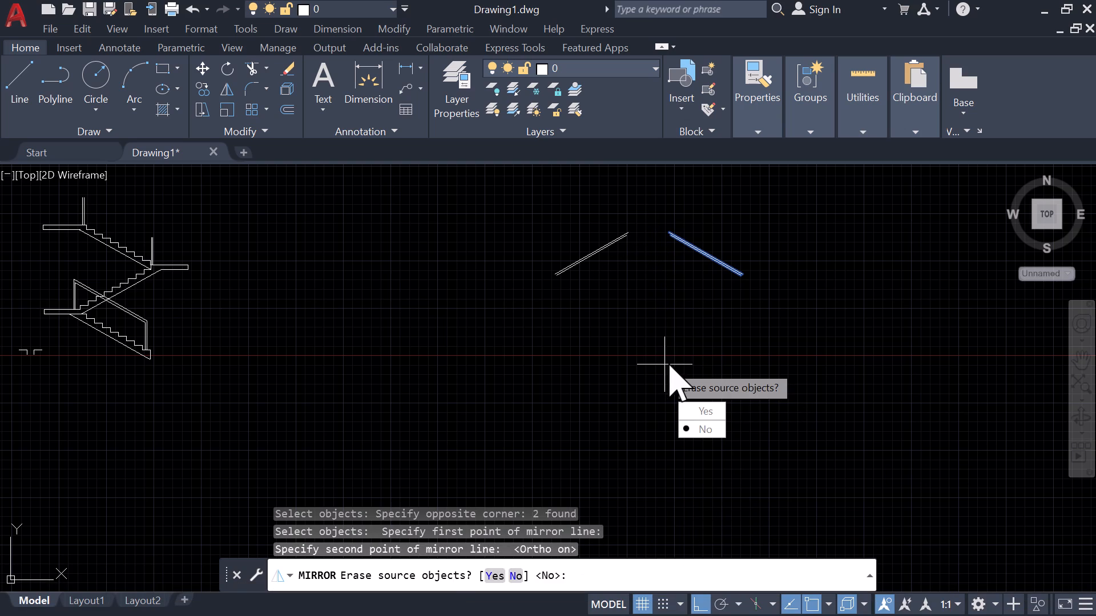
# Move the unmirrored handrail copy so its lower line's bottom end meets the top of the right-hand landing post's inner line, with Ortho off.
pyautogui.moveTo(693, 289); pyautogui.dragTo(667, 359, button='middle')
pyautogui.click(734, 360)
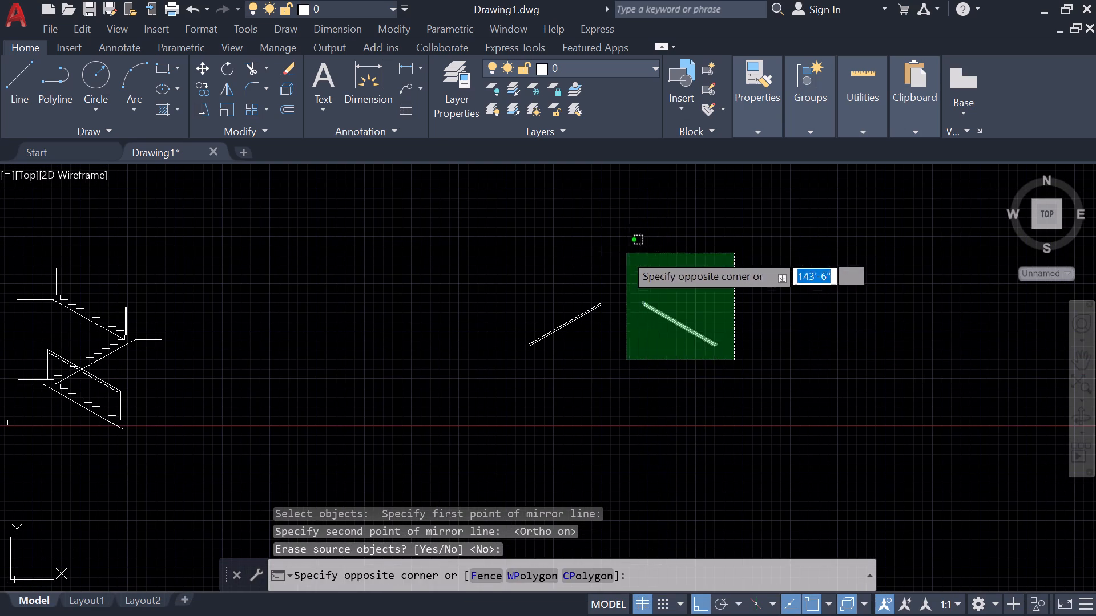
pyautogui.click(624, 253)
pyautogui.write('m')
pyautogui.press('space')
pyautogui.scroll(4, 711, 346)
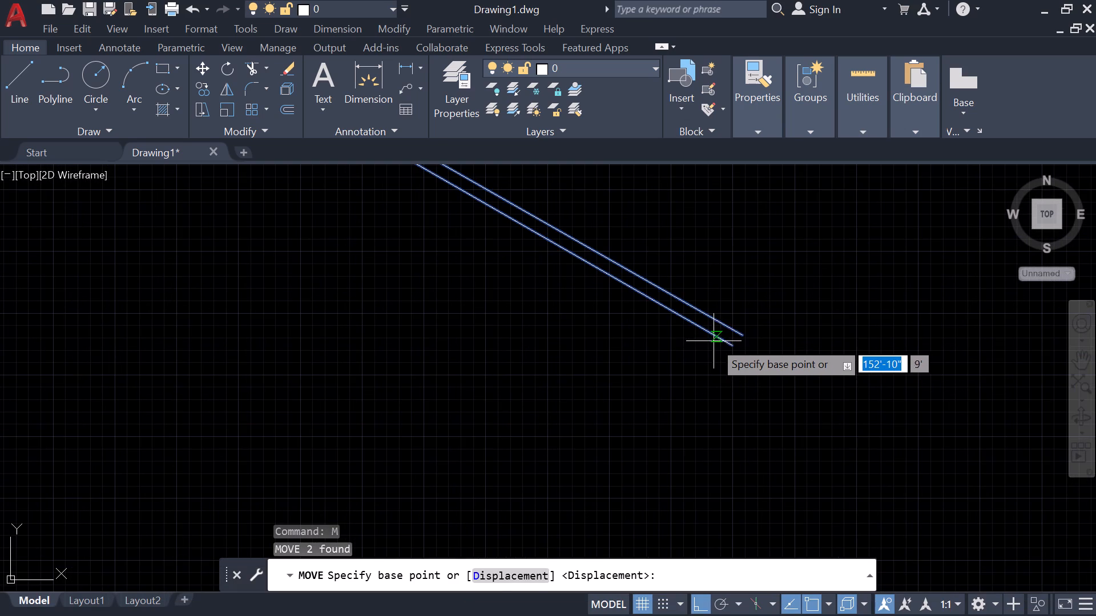
pyautogui.click(733, 345)
pyautogui.scroll(-4, 621, 297)
pyautogui.moveTo(589, 307); pyautogui.dragTo(695, 367, button='middle')
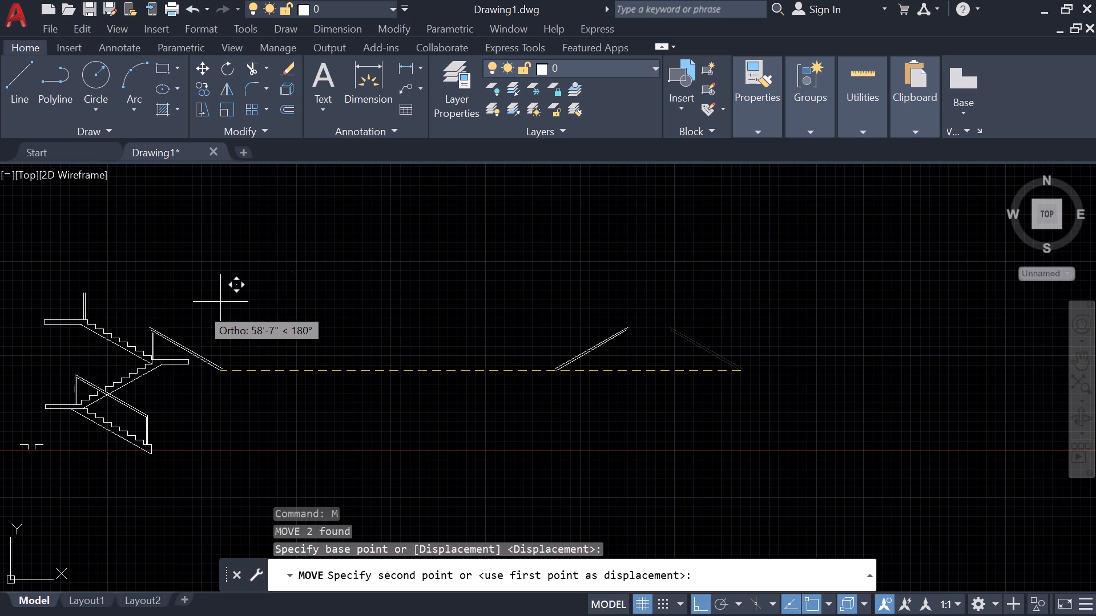
pyautogui.scroll(4, 166, 297)
pyautogui.moveTo(147, 341); pyautogui.dragTo(319, 245, button='middle')
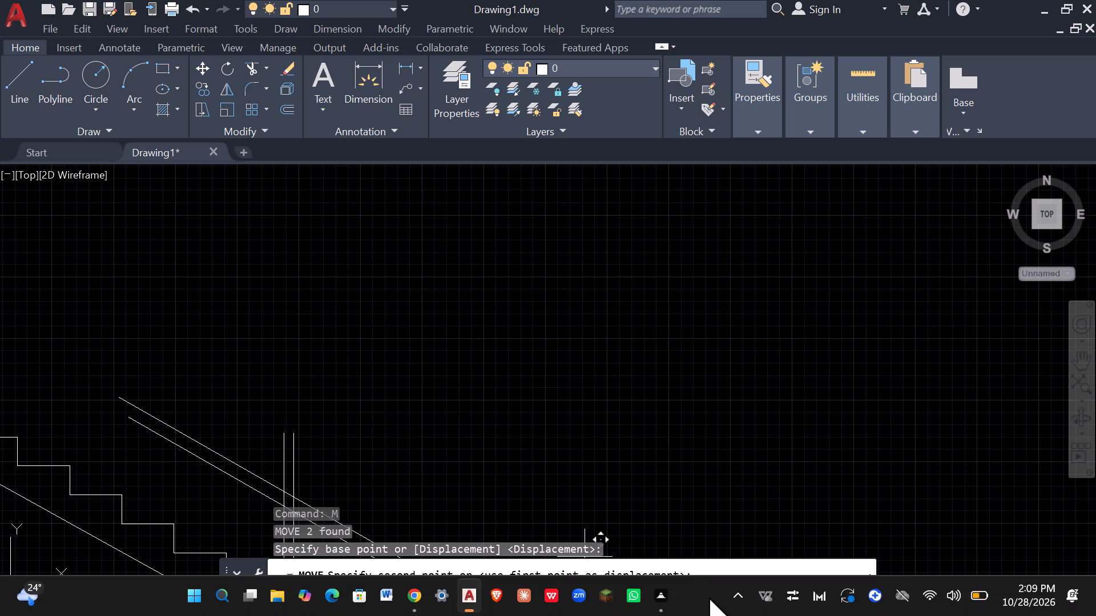
pyautogui.click(702, 605)
pyautogui.moveTo(553, 511); pyautogui.dragTo(631, 407, button='middle')
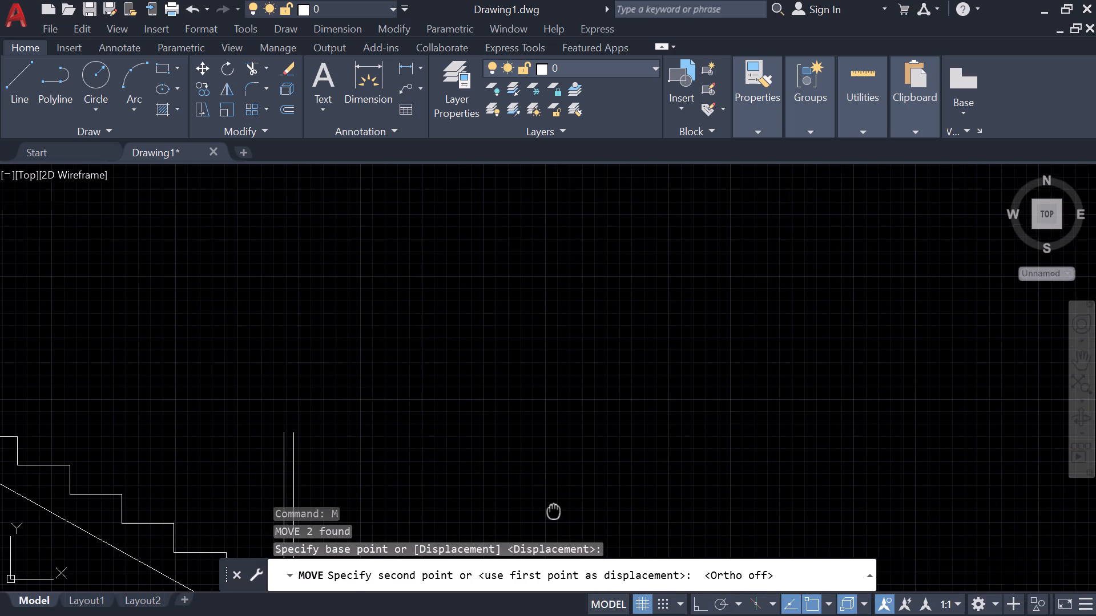
pyautogui.moveTo(631, 407); pyautogui.dragTo(655, 368, button='middle')
pyautogui.scroll(3, 371, 273)
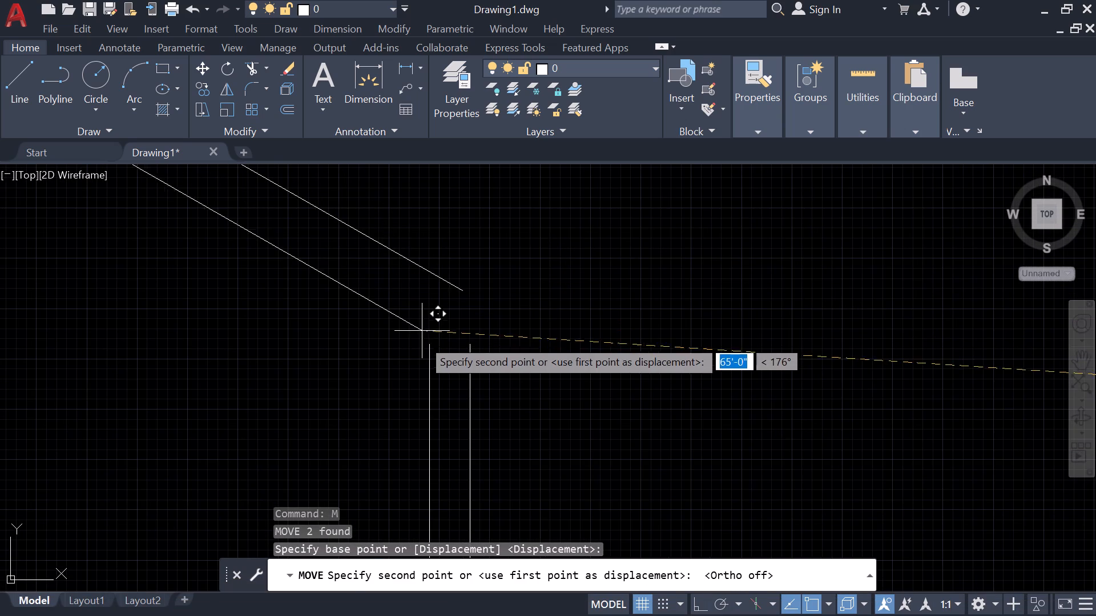
pyautogui.click(427, 344)
pyautogui.scroll(-3, 428, 338)
pyautogui.scroll(-2, 491, 345)
pyautogui.moveTo(457, 357); pyautogui.dragTo(509, 292, button='middle')
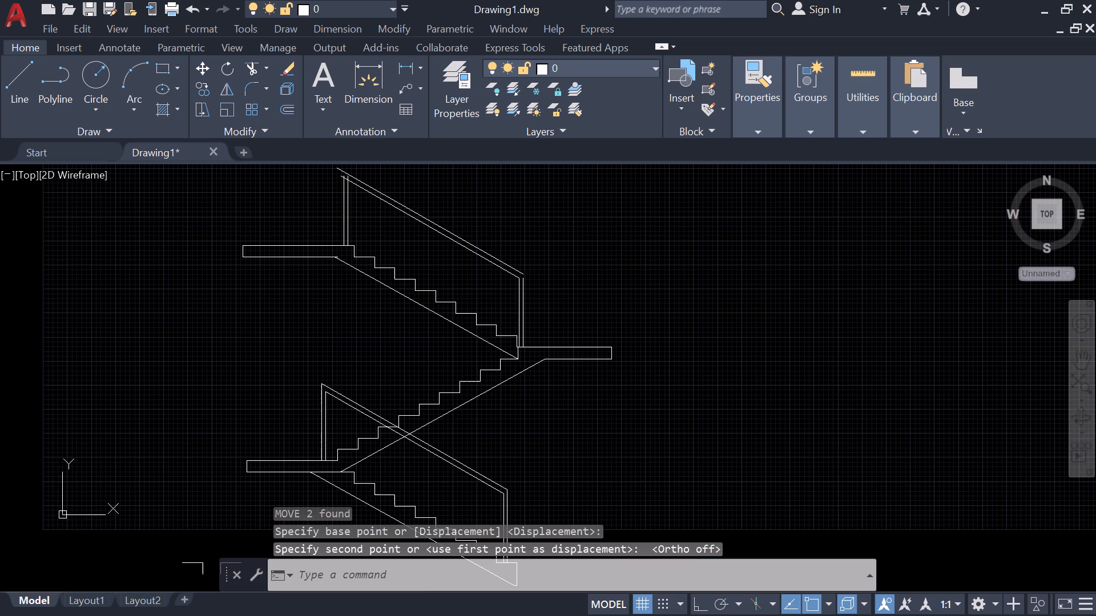
# Move the mirrored handrail pair by its lower line's bottom end onto the lower handrail's upper line, above the left-hand landing post's inner line.
pyautogui.scroll(-1, 539, 347)
pyautogui.moveTo(570, 341); pyautogui.dragTo(380, 298, button='middle')
pyautogui.moveTo(679, 348); pyautogui.dragTo(480, 329, button='middle')
pyautogui.click(929, 346)
pyautogui.click(748, 217)
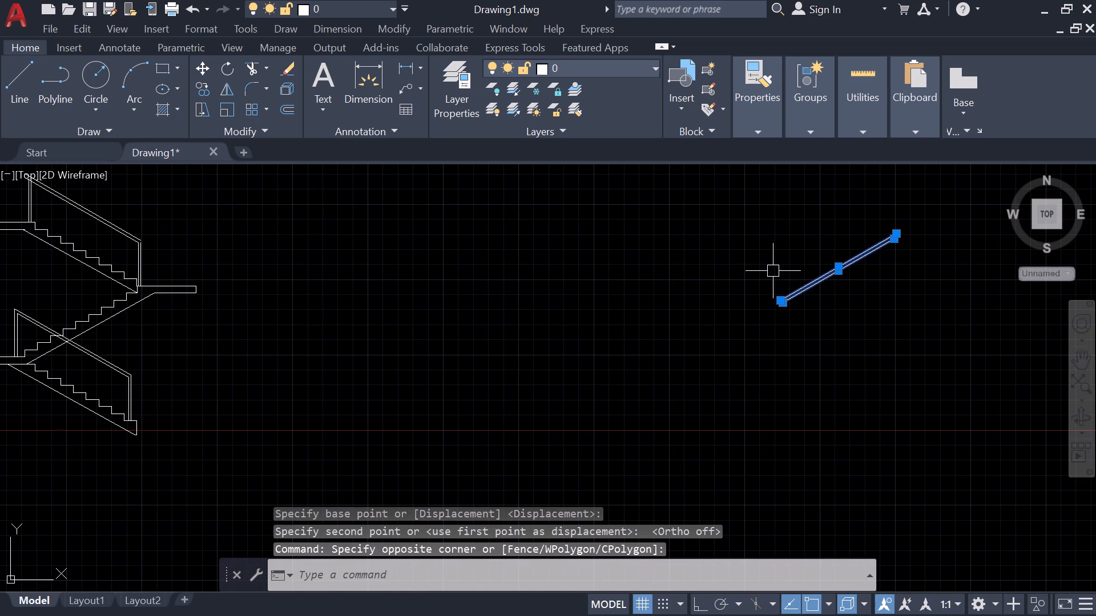
pyautogui.write('m')
pyautogui.press('space')
pyautogui.scroll(4, 802, 305)
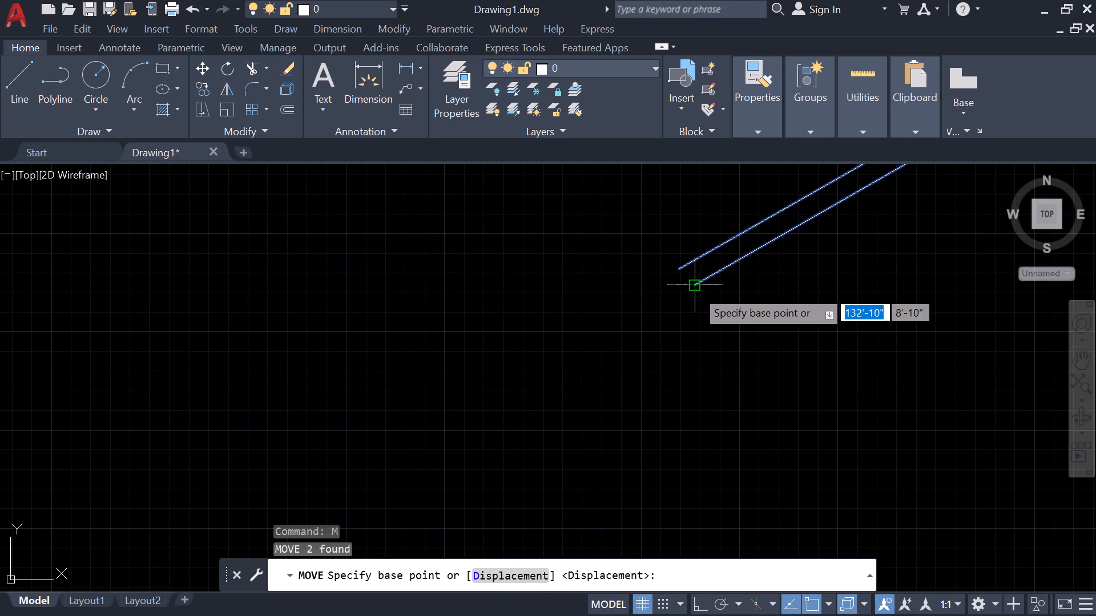
pyautogui.click(696, 290)
pyautogui.scroll(-5, 577, 274)
pyautogui.moveTo(467, 279); pyautogui.dragTo(638, 277, button='middle')
pyautogui.scroll(4, 263, 274)
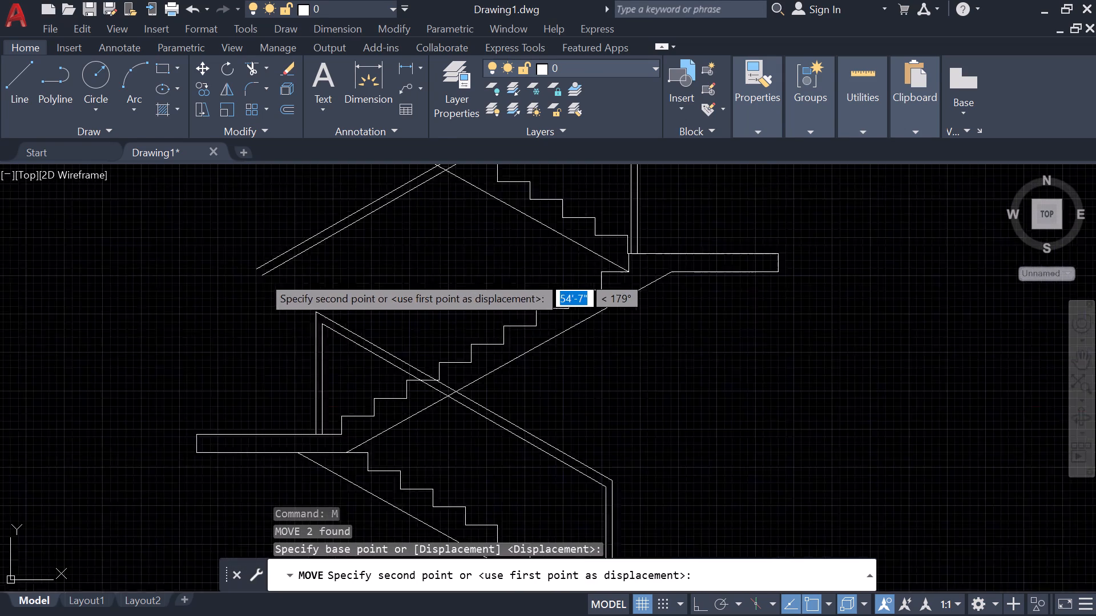
pyautogui.scroll(1, 332, 306)
pyautogui.moveTo(332, 306); pyautogui.dragTo(309, 264, button='middle')
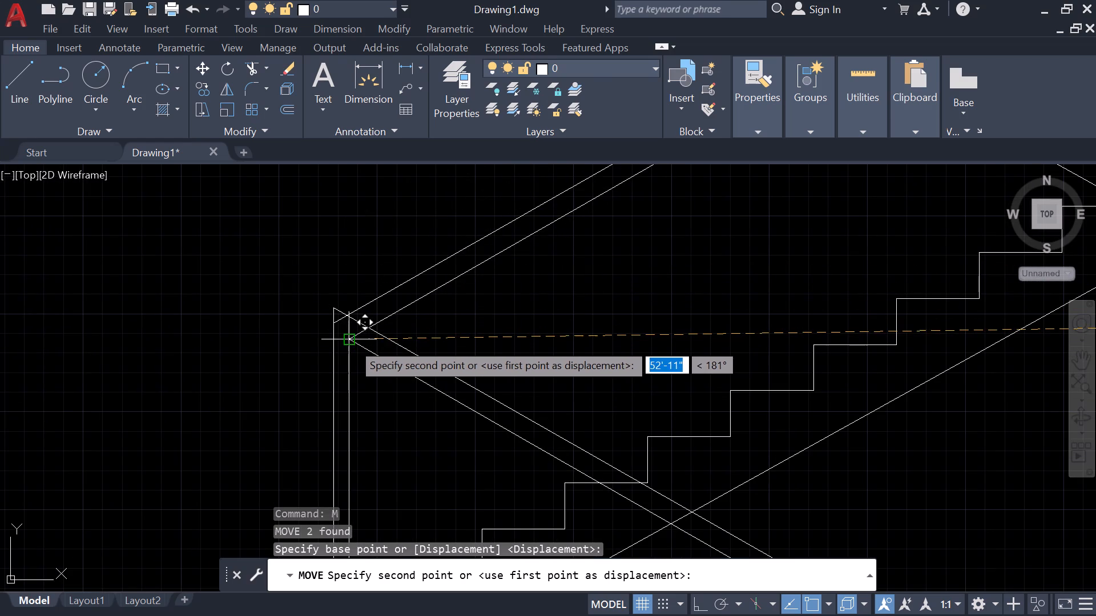
pyautogui.click(353, 322)
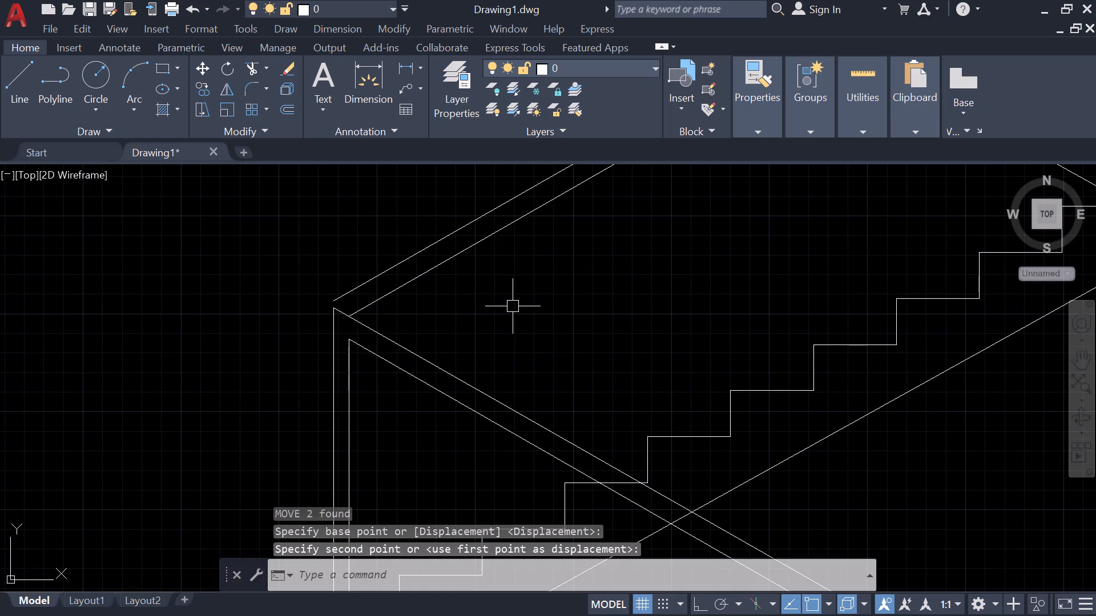
pyautogui.scroll(-3, 513, 306)
pyautogui.moveTo(567, 304); pyautogui.dragTo(492, 355, button='middle')
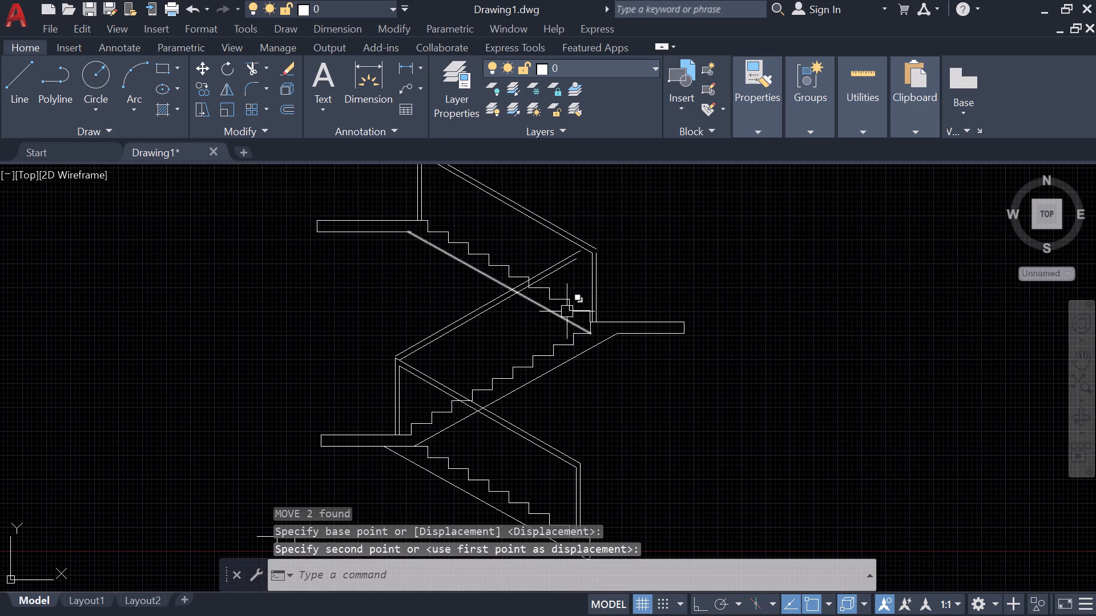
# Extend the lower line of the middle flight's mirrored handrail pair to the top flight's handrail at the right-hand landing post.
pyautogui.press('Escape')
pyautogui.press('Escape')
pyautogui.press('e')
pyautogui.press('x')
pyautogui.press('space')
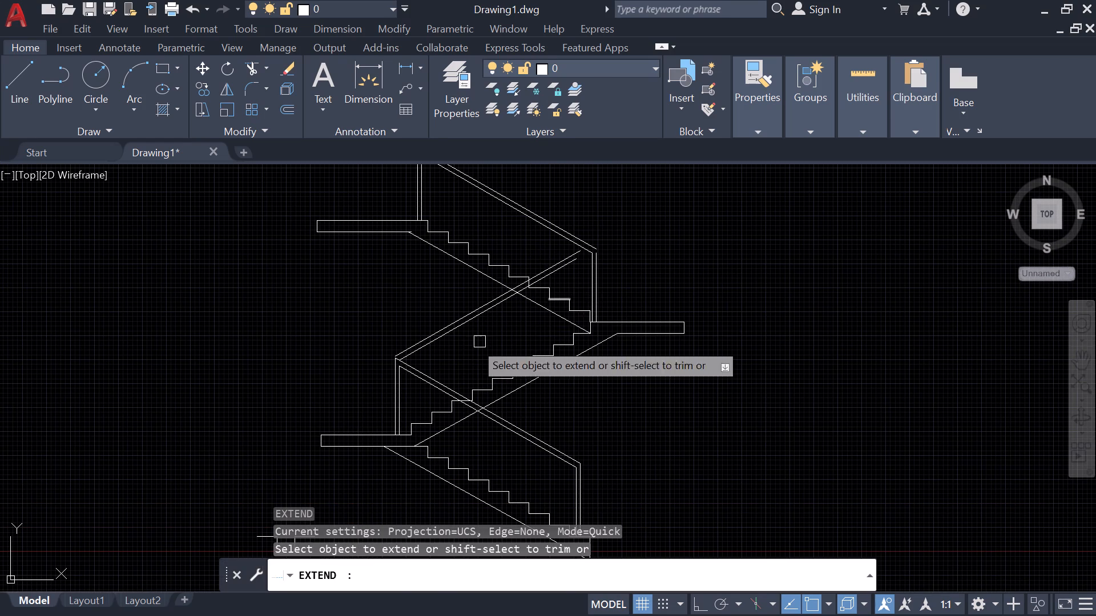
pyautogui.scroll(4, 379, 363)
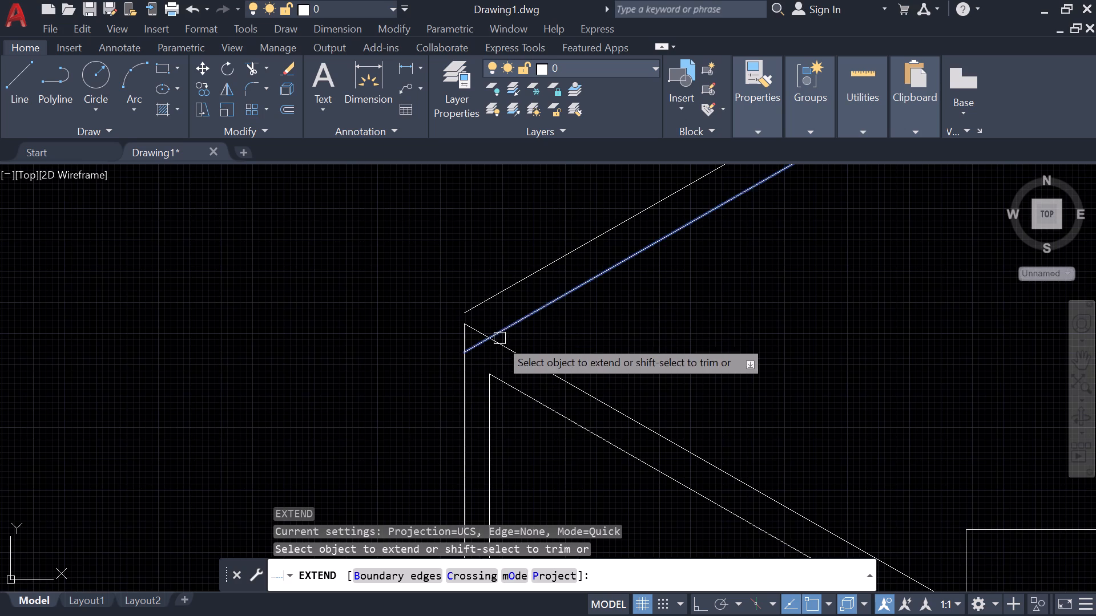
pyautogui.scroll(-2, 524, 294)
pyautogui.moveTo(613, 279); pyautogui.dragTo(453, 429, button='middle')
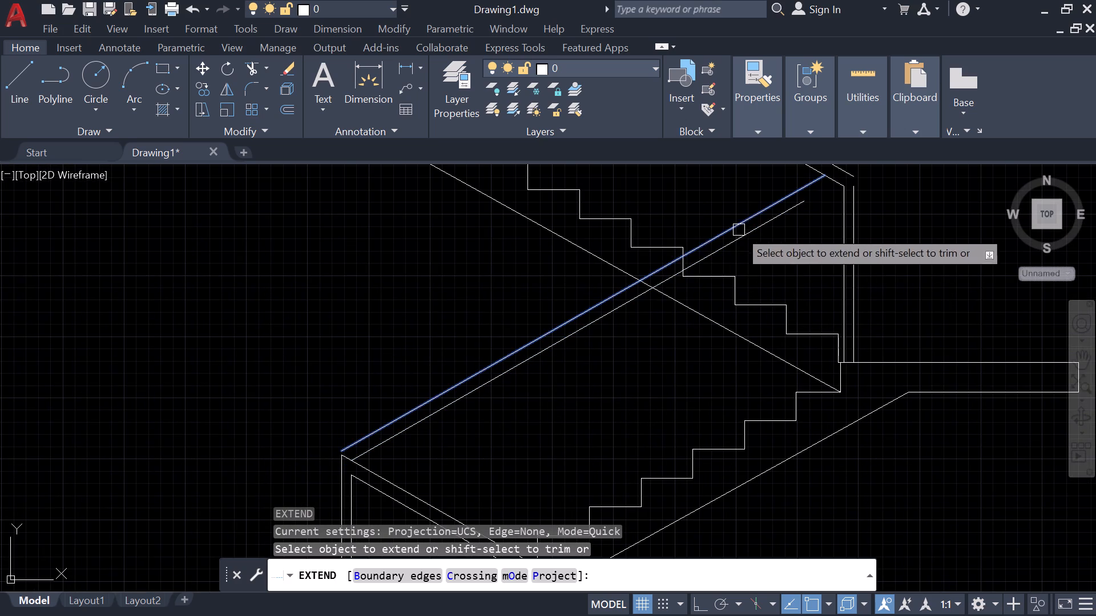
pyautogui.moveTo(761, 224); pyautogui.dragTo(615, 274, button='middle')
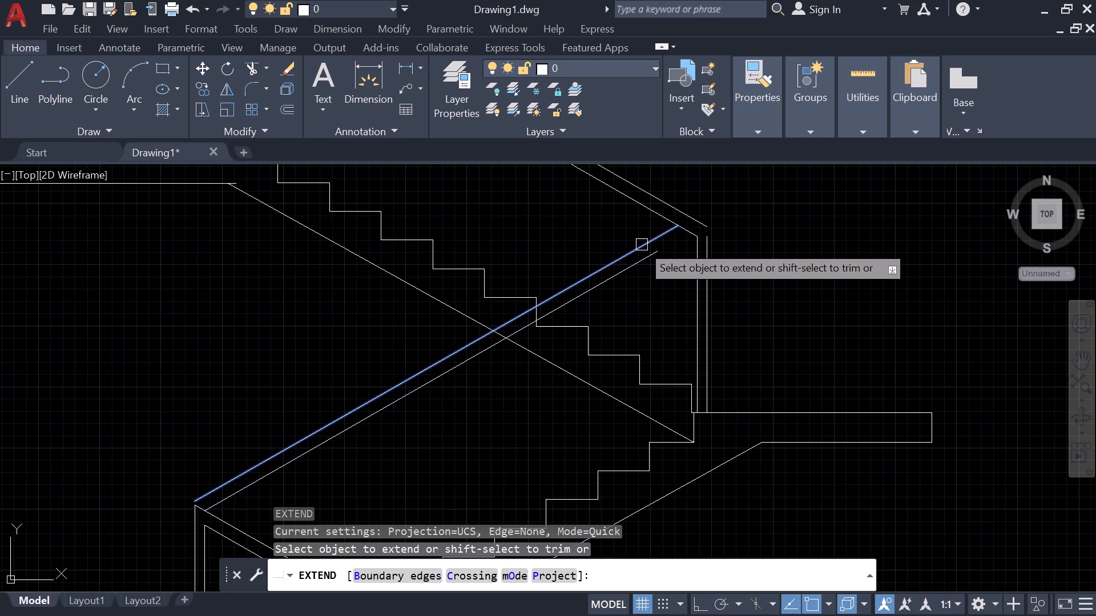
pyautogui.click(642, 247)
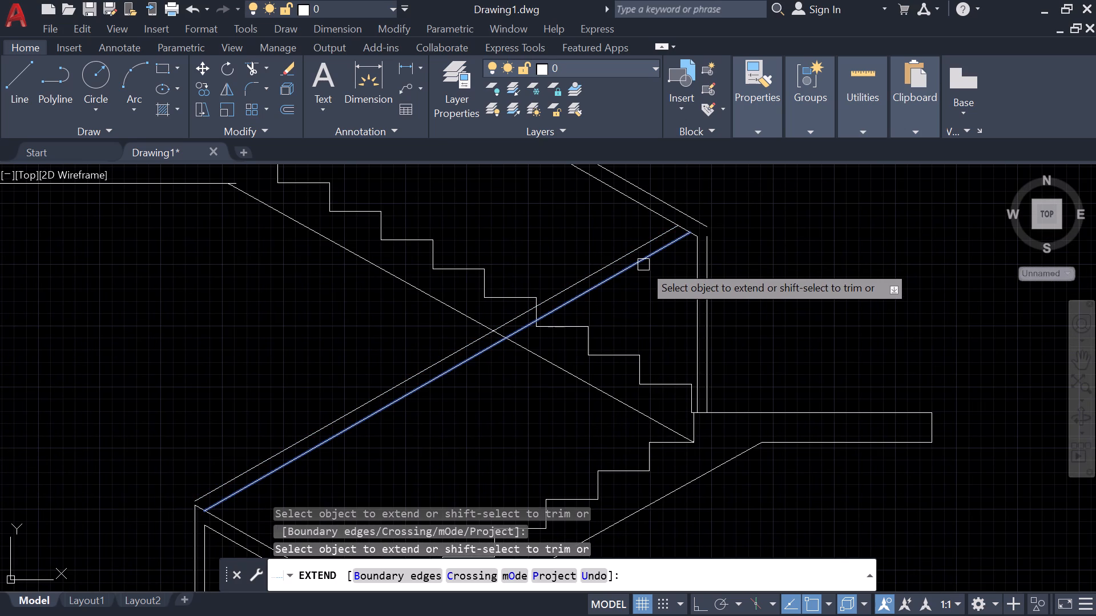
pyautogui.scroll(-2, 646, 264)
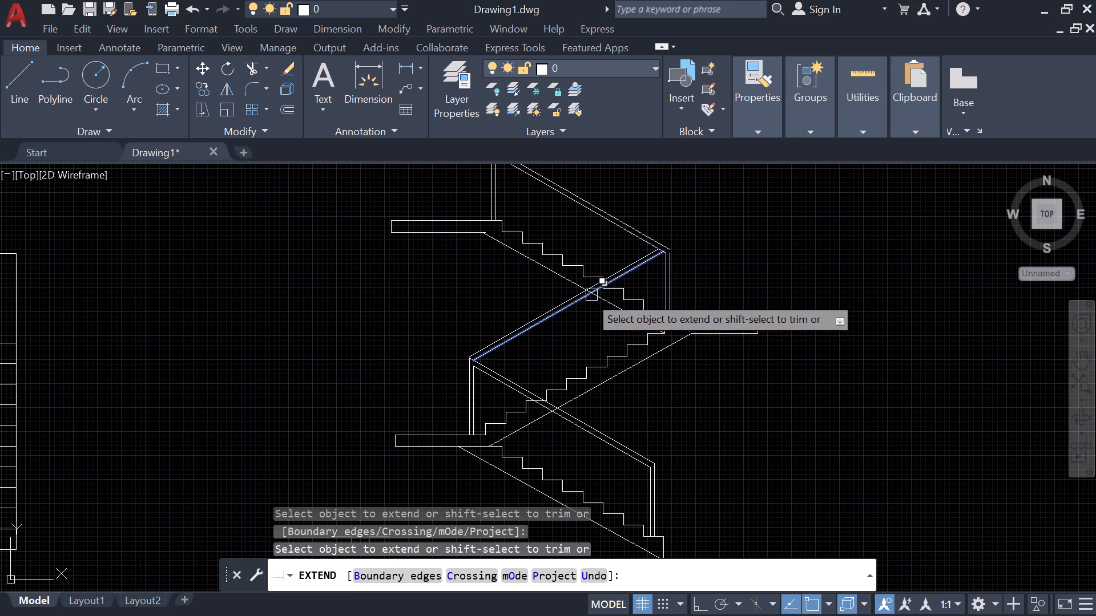
# Erase both lines of the mirrored handrail pair along the middle flight.
pyautogui.press('Escape')
pyautogui.click(567, 329)
pyautogui.click(539, 295)
pyautogui.write('e')
pyautogui.press('space')
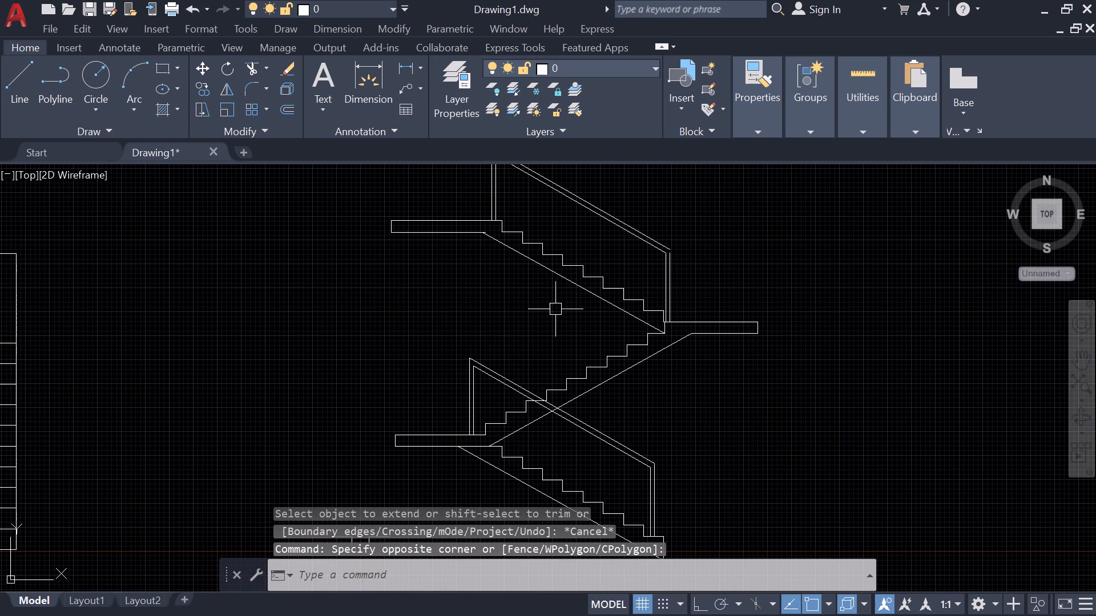
# Draw the middle flight's lower handrail line from the bottom handrail's upper line, above the left post's inner line, to the right-hand landing post's outer line top.
pyautogui.press('l')
pyautogui.press('space')
pyautogui.scroll(4, 476, 361)
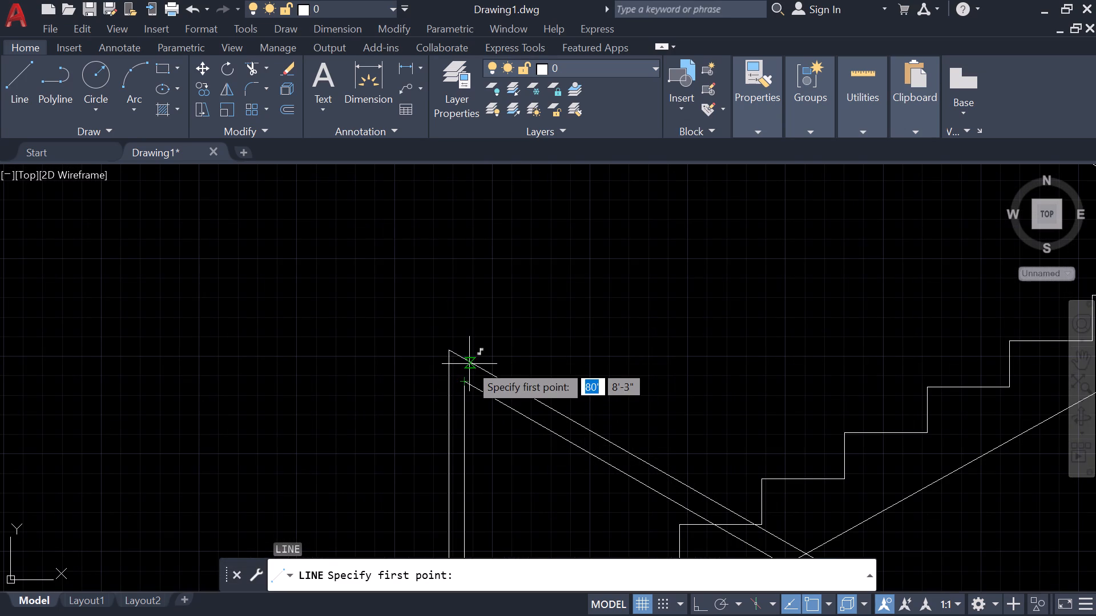
pyautogui.click(468, 360)
pyautogui.scroll(-2, 567, 327)
pyautogui.moveTo(636, 313); pyautogui.dragTo(421, 398, button='middle')
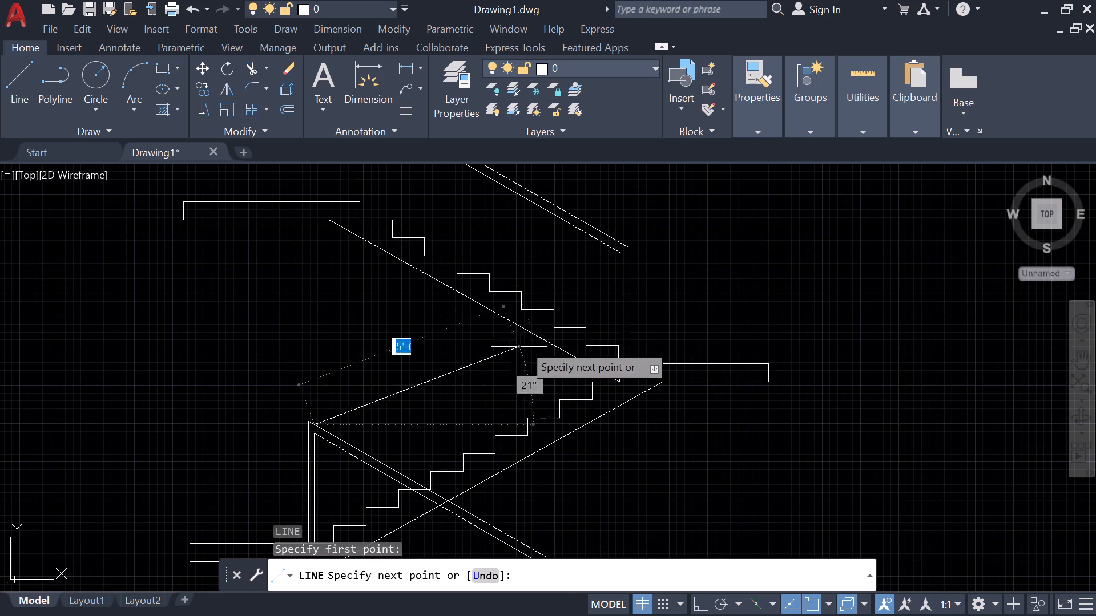
pyautogui.scroll(5, 619, 256)
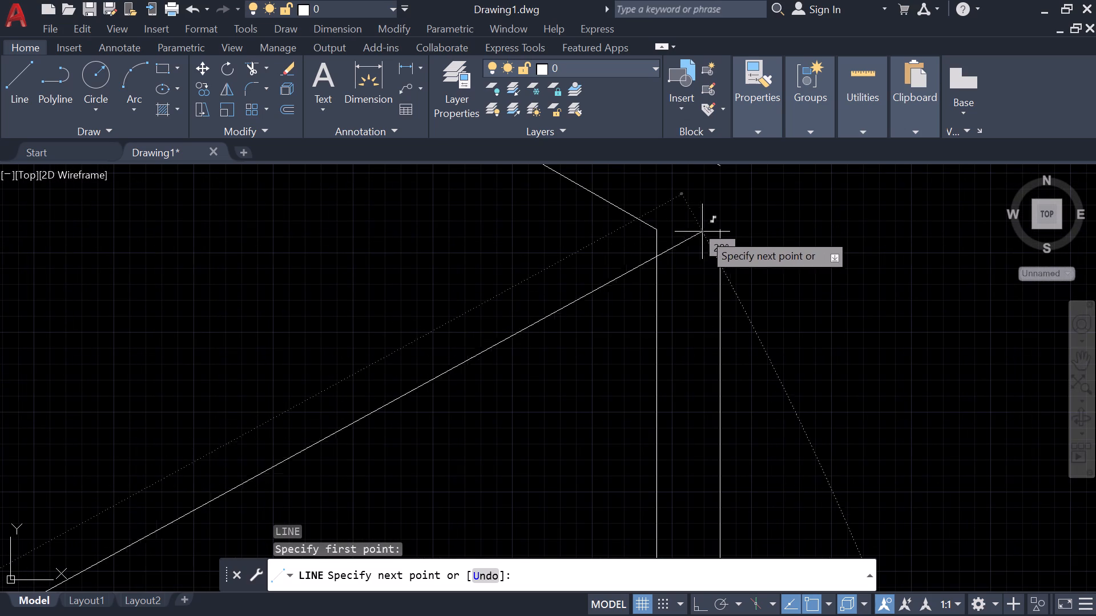
pyautogui.click(719, 233)
pyautogui.scroll(-3, 598, 291)
pyautogui.scroll(-1, 557, 315)
pyautogui.moveTo(559, 313); pyautogui.dragTo(680, 265, button='middle')
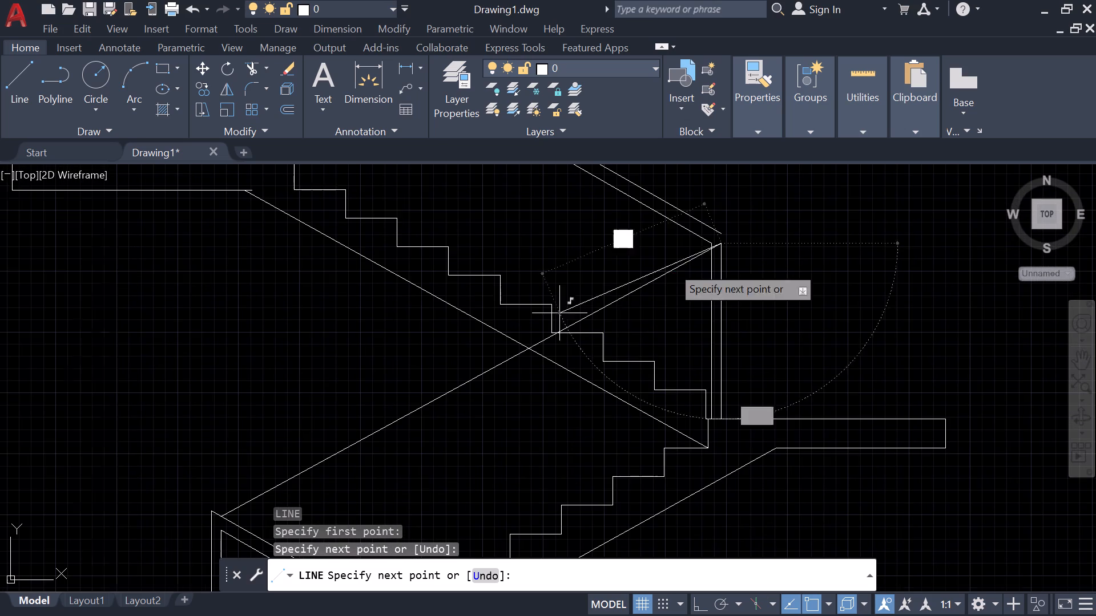
pyautogui.press('space')
# Draw the middle flight's upper handrail line from the left-hand landing post's outer top corner to the lower end of the top flight's upper handrail line.
pyautogui.moveTo(295, 439); pyautogui.dragTo(372, 286, button='middle')
pyautogui.press('space')
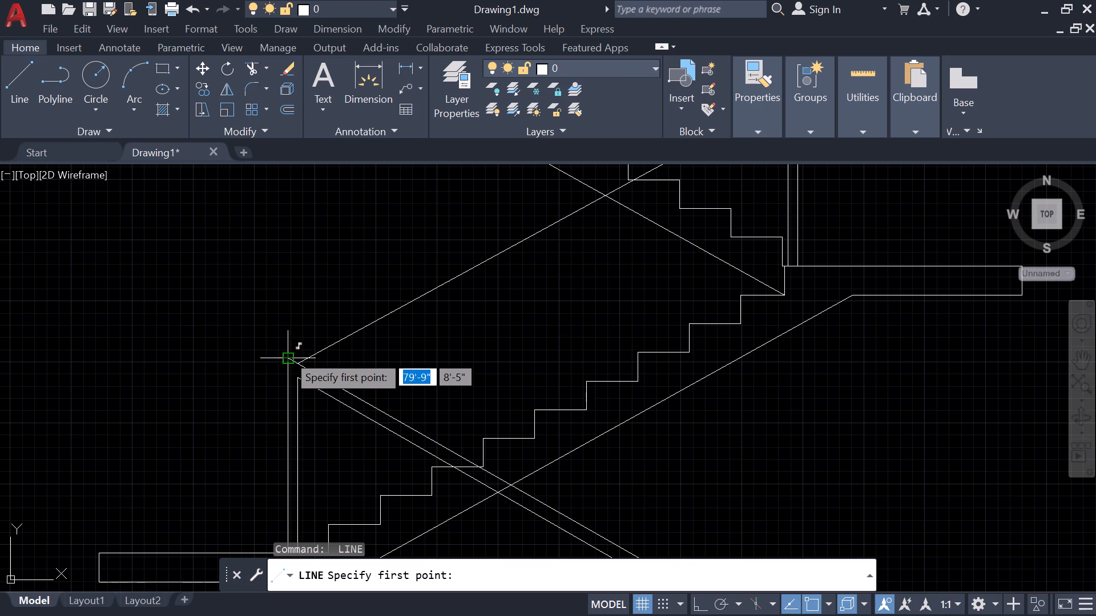
pyautogui.click(287, 354)
pyautogui.moveTo(399, 295); pyautogui.dragTo(310, 437, button='middle')
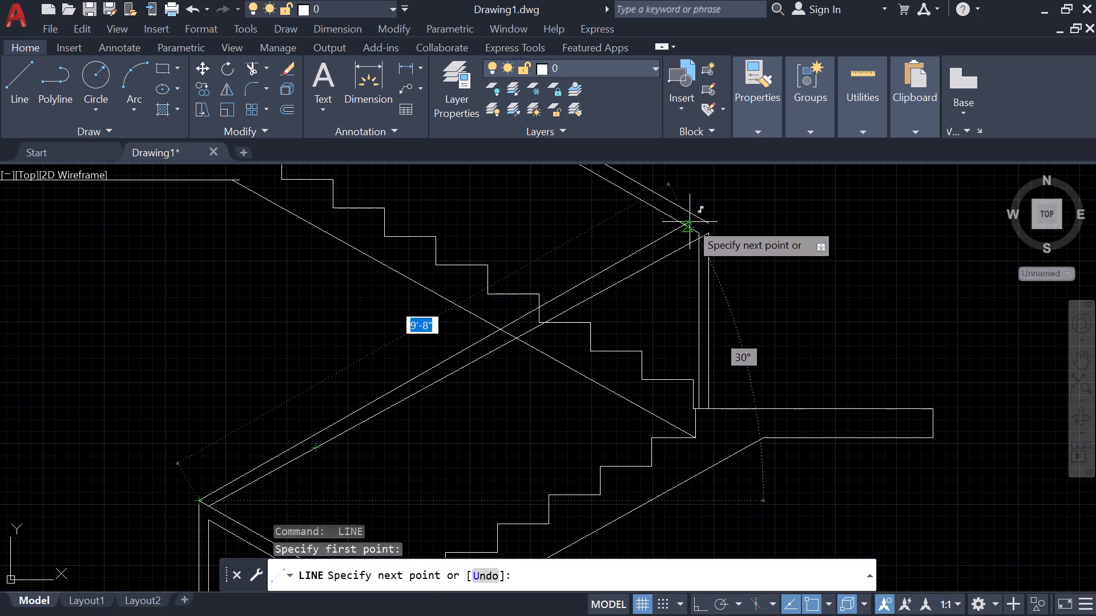
pyautogui.click(710, 226)
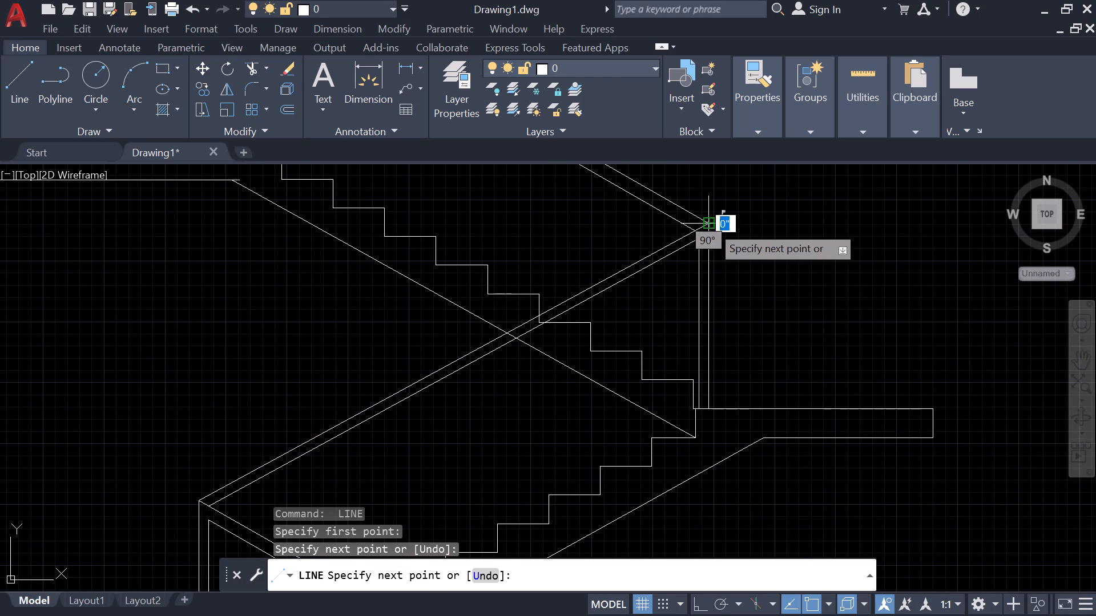
pyautogui.moveTo(694, 230); pyautogui.dragTo(660, 262, button='middle')
pyautogui.press('Escape')
pyautogui.press('Escape')
# Trim the top flight's handrail ends overhanging the top-left landing post and extend the post's inner line up to the upper handrail line.
pyautogui.moveTo(575, 275); pyautogui.dragTo(632, 362, button='middle')
pyautogui.scroll(-2, 619, 345)
pyautogui.scroll(3, 487, 228)
pyautogui.write('tr')
pyautogui.press('space')
pyautogui.scroll(4, 477, 310)
pyautogui.moveTo(453, 313); pyautogui.dragTo(512, 175)
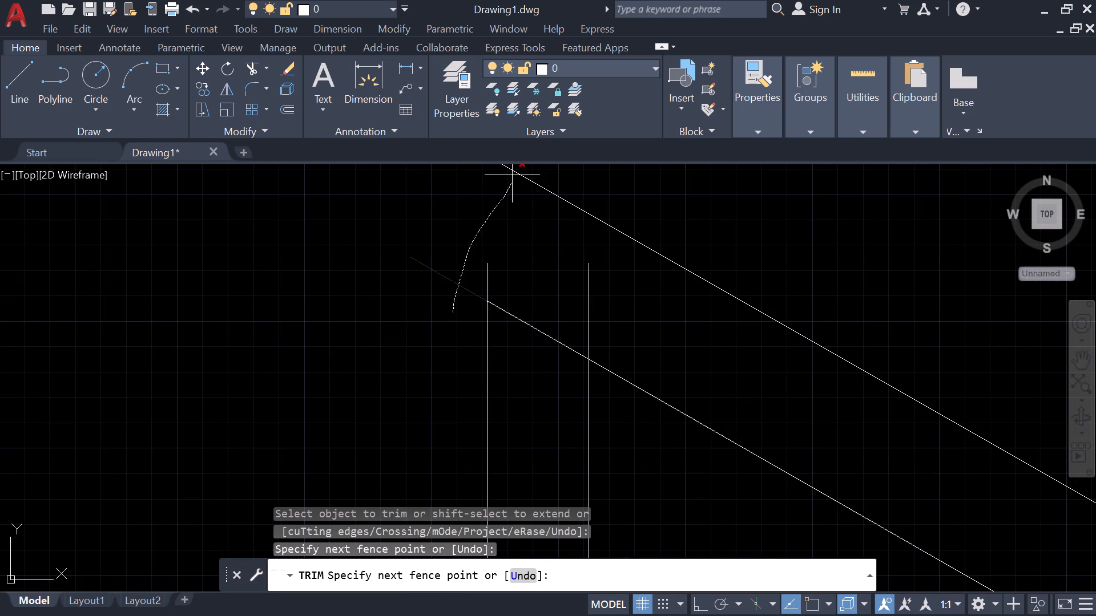
pyautogui.moveTo(512, 175); pyautogui.dragTo(460, 287)
pyautogui.moveTo(498, 279); pyautogui.dragTo(469, 326, button='middle')
pyautogui.keyDown('shift'); pyautogui.click(559, 326); pyautogui.keyUp('shift')
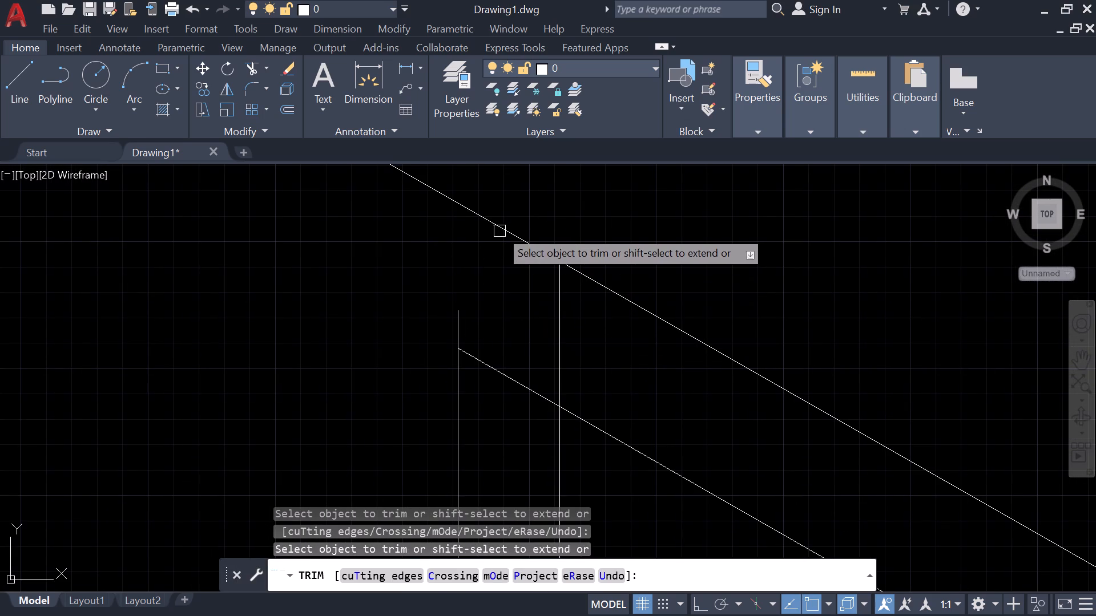
pyautogui.moveTo(507, 194); pyautogui.dragTo(444, 233)
pyautogui.press('Escape')
pyautogui.press('Escape')
pyautogui.press('Escape')
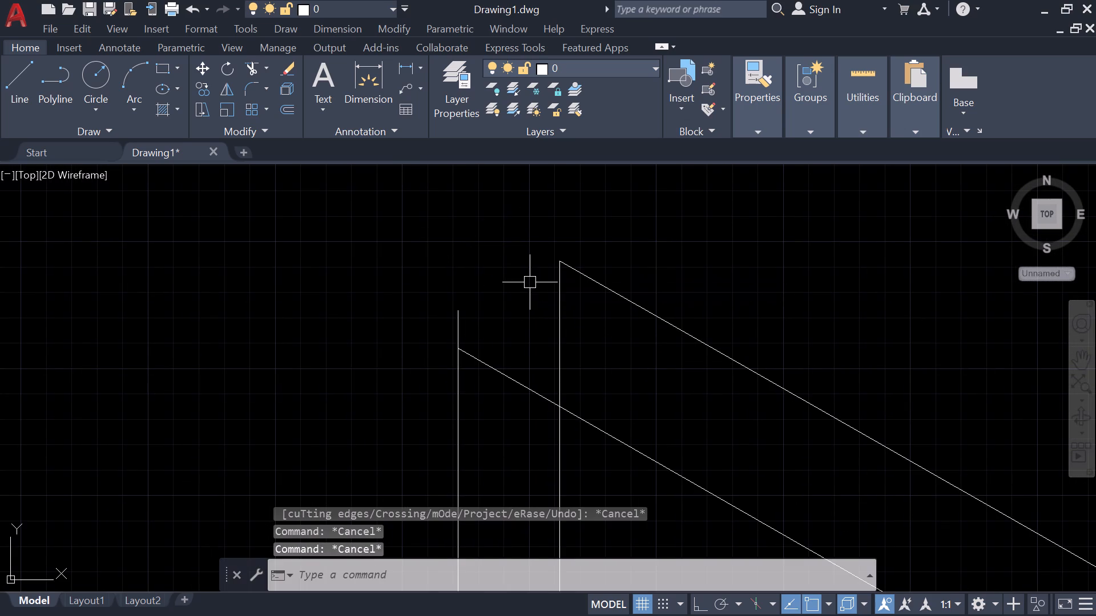
# Draw a short sloping cap line from the top-left post's outer line top to the upper end of the top flight's upper handrail line.
pyautogui.press('l')
pyautogui.press('space')
pyautogui.click(458, 311)
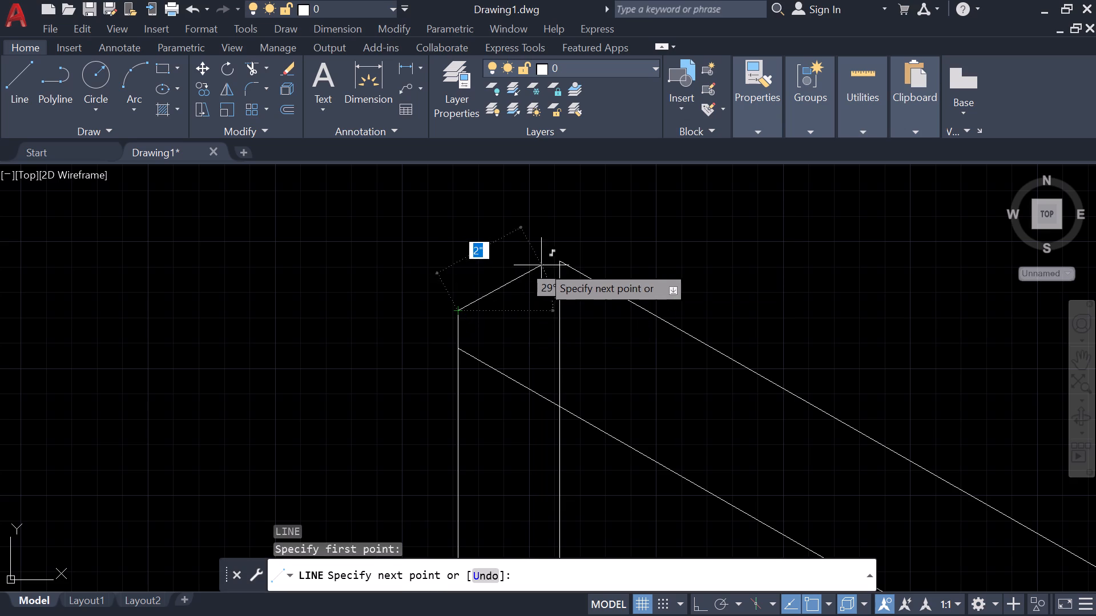
pyautogui.click(560, 264)
pyautogui.scroll(-3, 549, 287)
pyautogui.scroll(-2, 539, 334)
pyautogui.press('Escape')
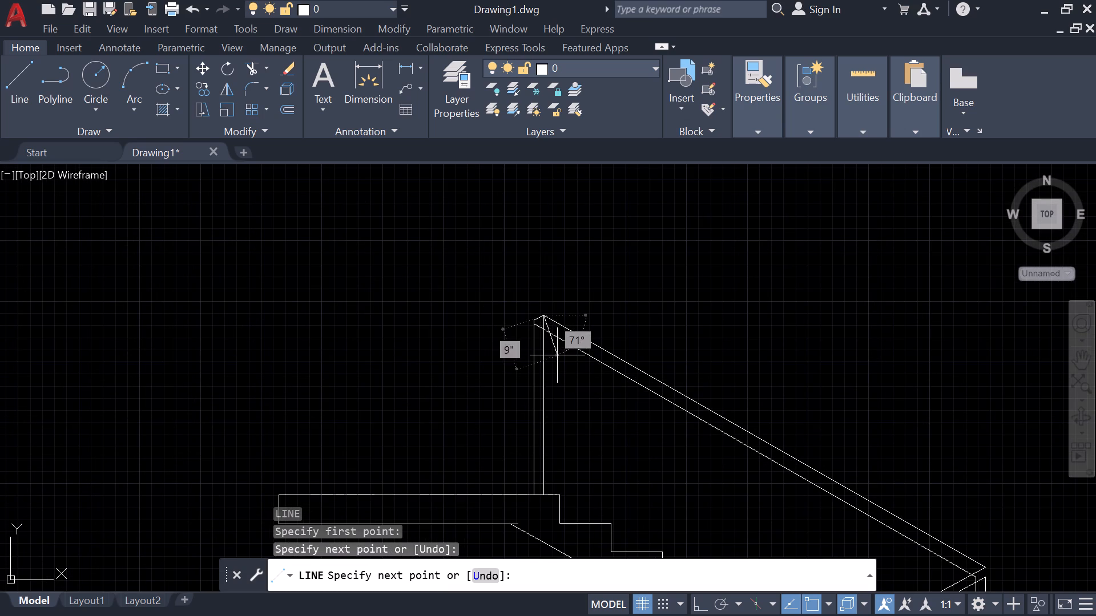
# Draw a short vertical line joining the two handrails' outer corner to the top of the right-hand landing post's outer line.
pyautogui.scroll(-1, 594, 372)
pyautogui.moveTo(594, 372); pyautogui.dragTo(435, 224, button='middle')
pyautogui.scroll(5, 681, 358)
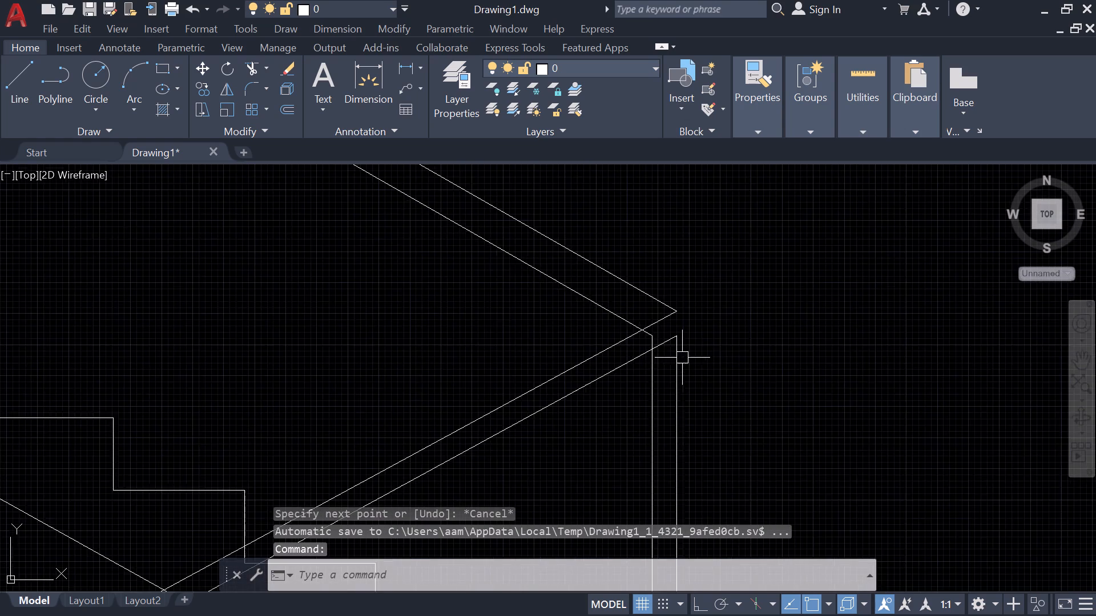
pyautogui.press('l')
pyautogui.press('space')
pyautogui.click(671, 240)
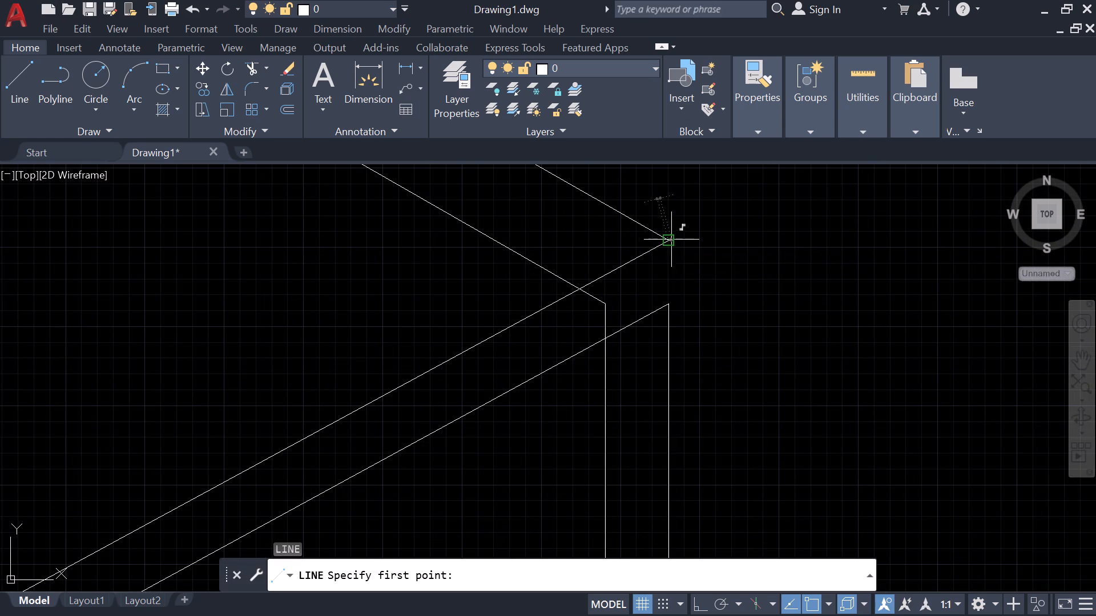
pyautogui.click(671, 308)
pyautogui.scroll(-6, 686, 297)
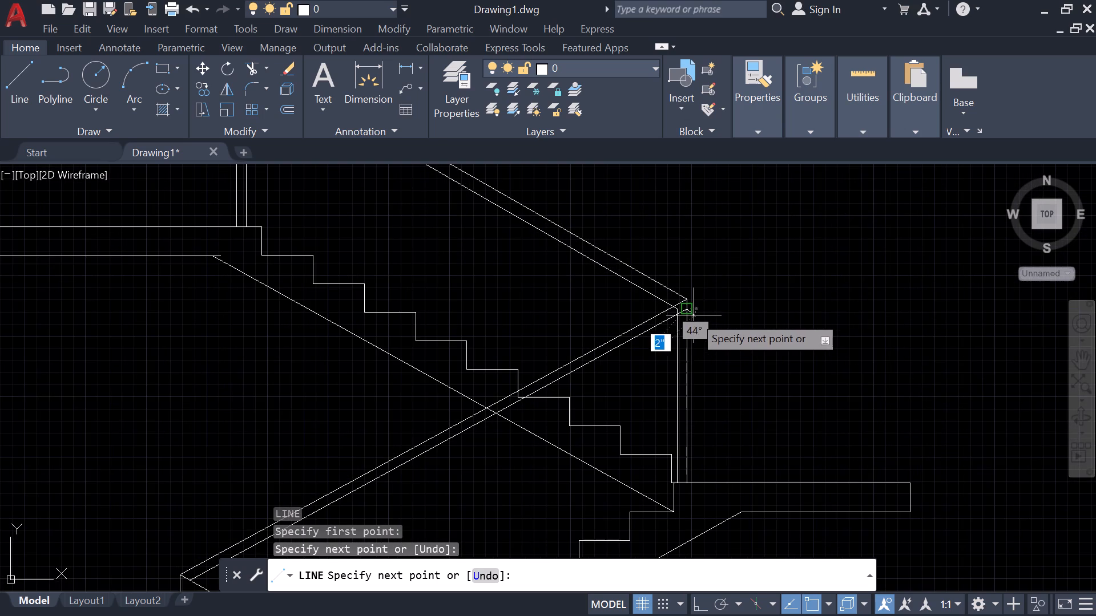
pyautogui.press('Escape')
# Trim the top flight's lower handrail line and the right-hand post's inner line where they cross into the middle flight's handrail.
pyautogui.write('tr')
pyautogui.press('space')
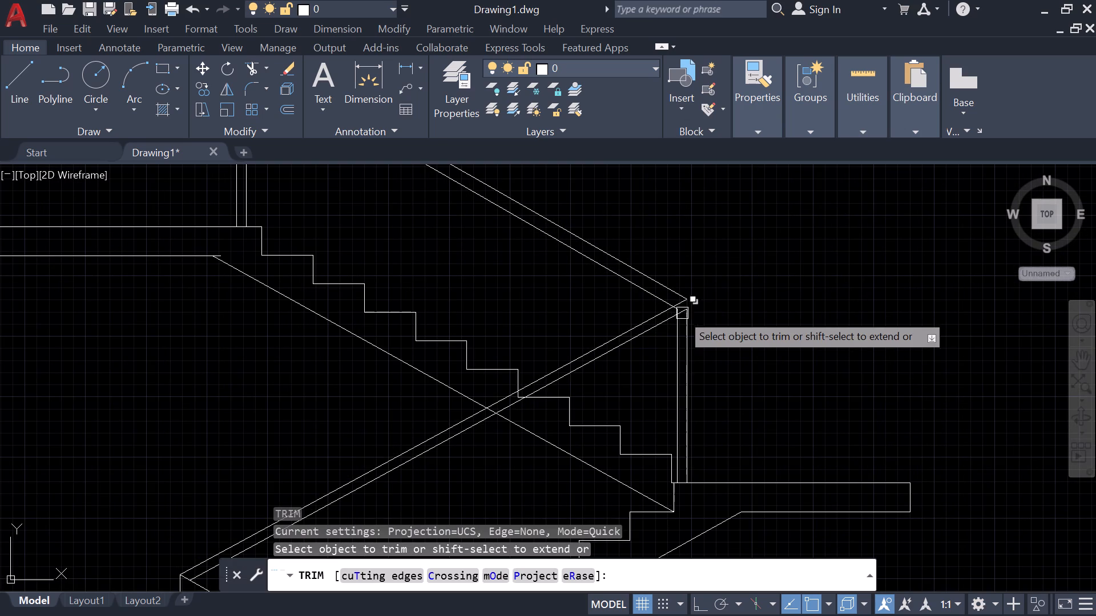
pyautogui.scroll(5, 675, 314)
pyautogui.click(706, 277)
pyautogui.click(683, 294)
pyautogui.click(681, 278)
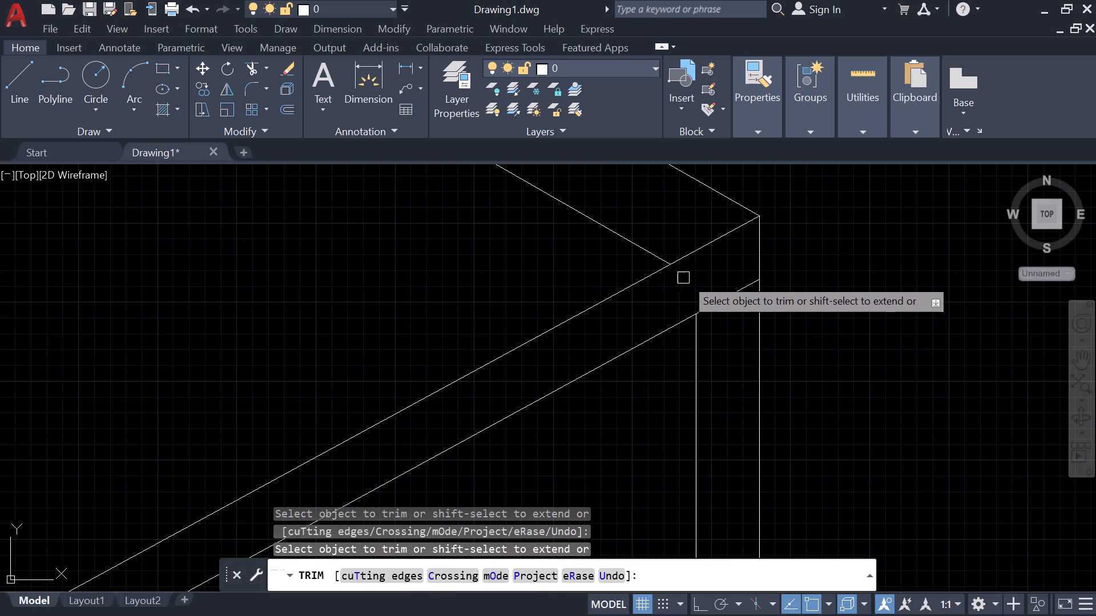
# Trim the top-left landing post's inner line between the top flight's two handrail lines.
pyautogui.scroll(-3, 683, 290)
pyautogui.scroll(-2, 554, 342)
pyautogui.moveTo(517, 328); pyautogui.dragTo(581, 281, button='middle')
pyautogui.moveTo(555, 264); pyautogui.dragTo(595, 407, button='middle')
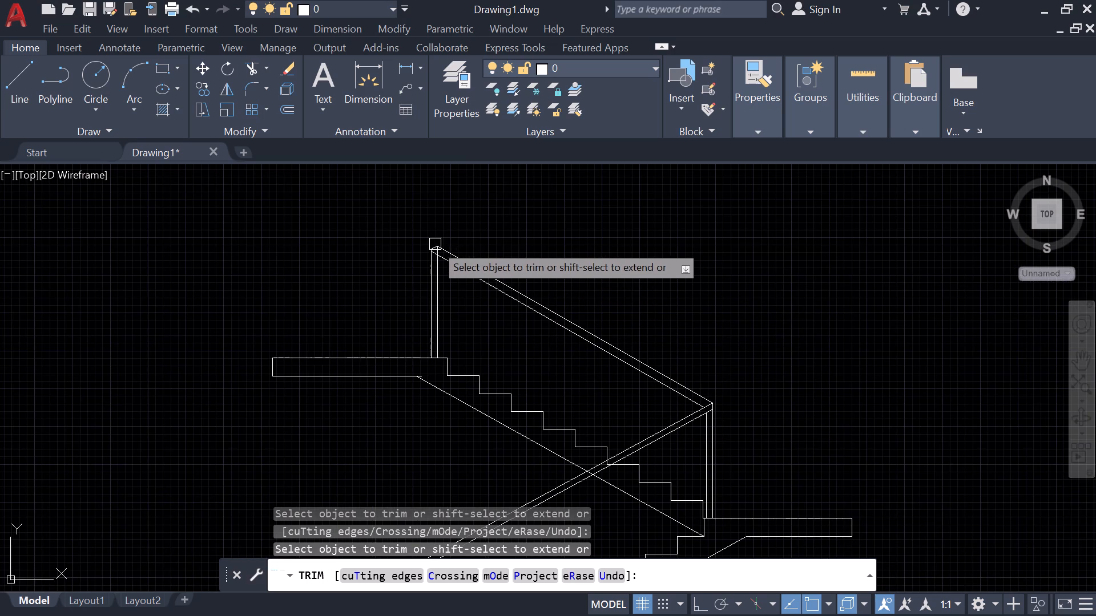
pyautogui.scroll(5, 435, 248)
pyautogui.click(440, 261)
pyautogui.scroll(-4, 491, 278)
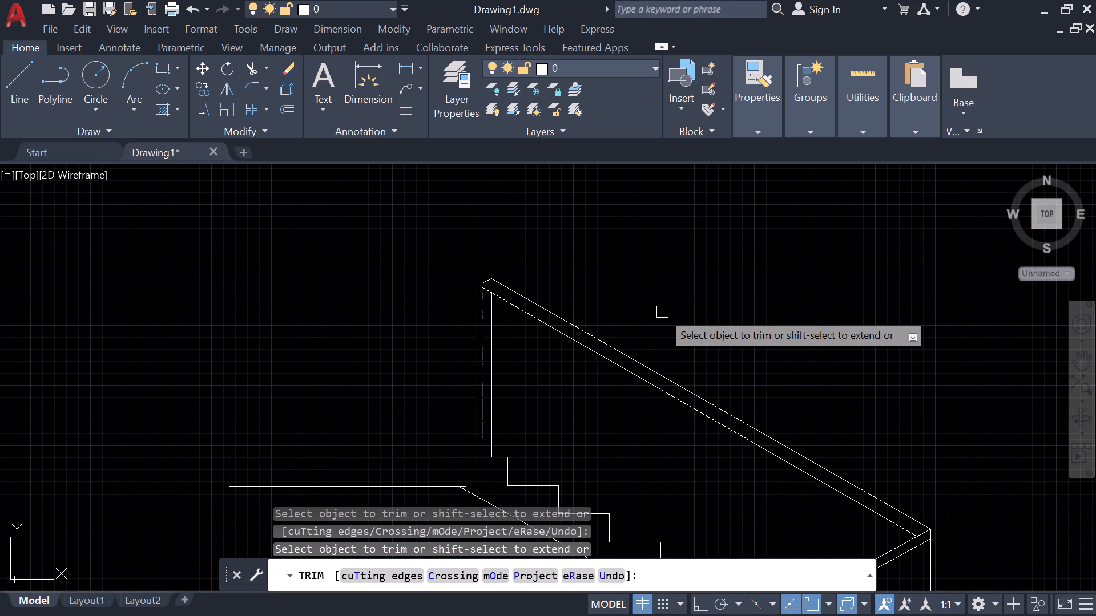
pyautogui.press('Escape')
# Erase the leftover step-shaped line fragments beside the foot of the staircase profile.
pyautogui.scroll(-2, 660, 330)
pyautogui.moveTo(662, 339); pyautogui.dragTo(484, 215, button='middle')
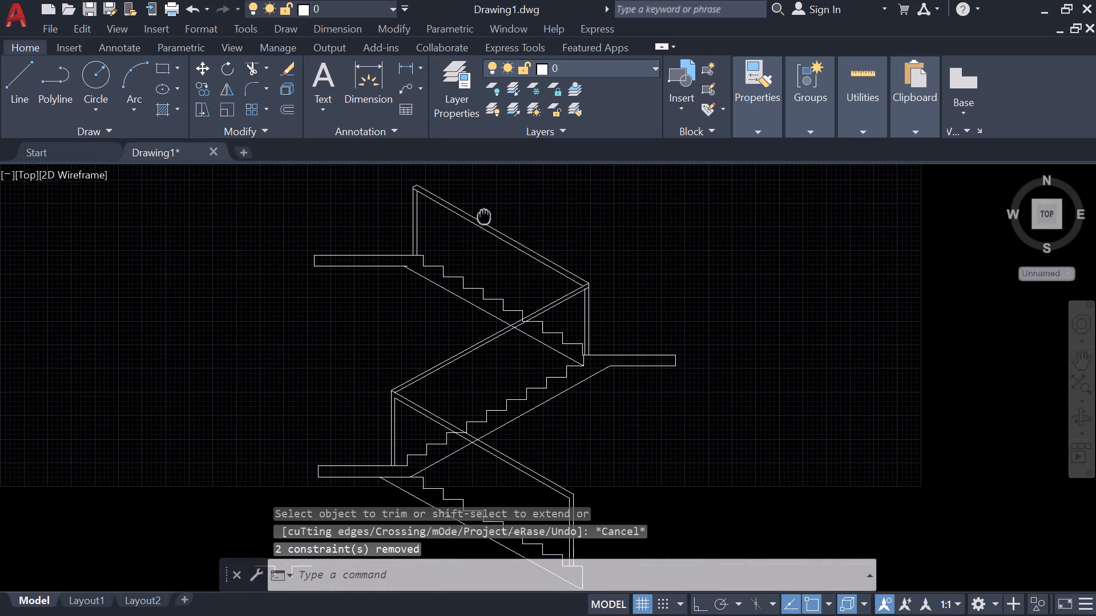
pyautogui.moveTo(484, 215); pyautogui.dragTo(484, 205, button='middle')
pyautogui.moveTo(515, 322); pyautogui.dragTo(422, 290, button='middle')
pyautogui.scroll(-1, 600, 307)
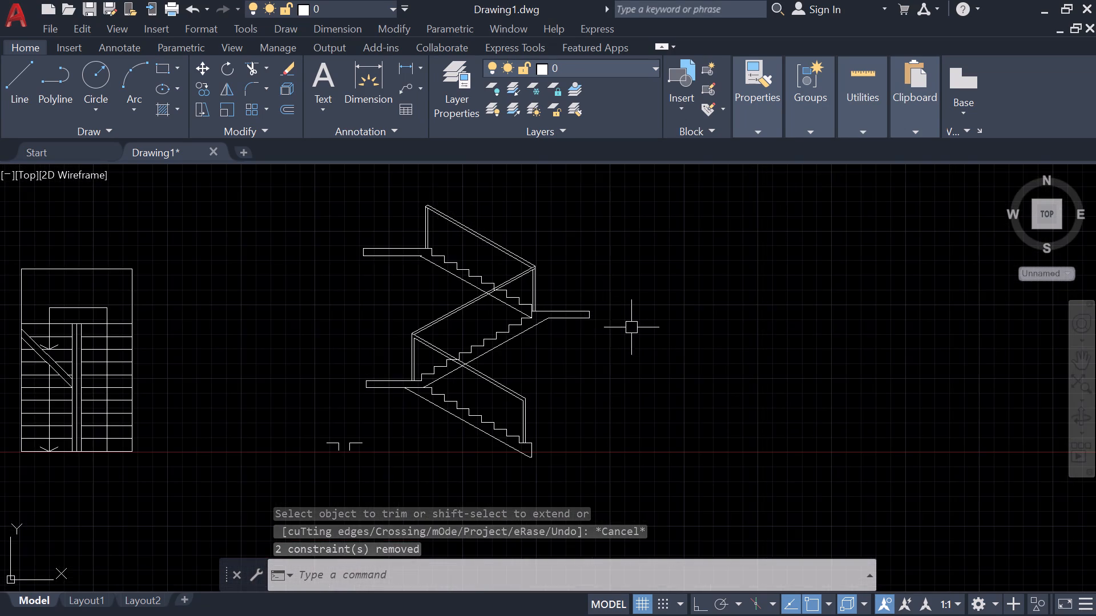
pyautogui.moveTo(635, 329); pyautogui.dragTo(569, 337, button='middle')
pyautogui.moveTo(320, 473); pyautogui.dragTo(307, 472)
pyautogui.click(235, 431)
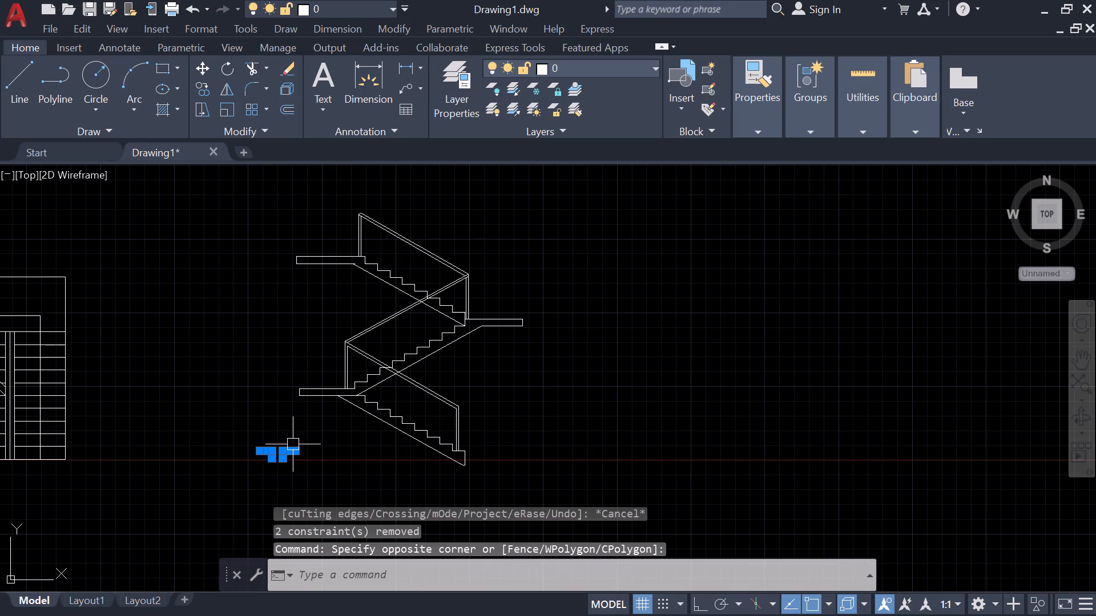
pyautogui.press('e')
pyautogui.press('space')
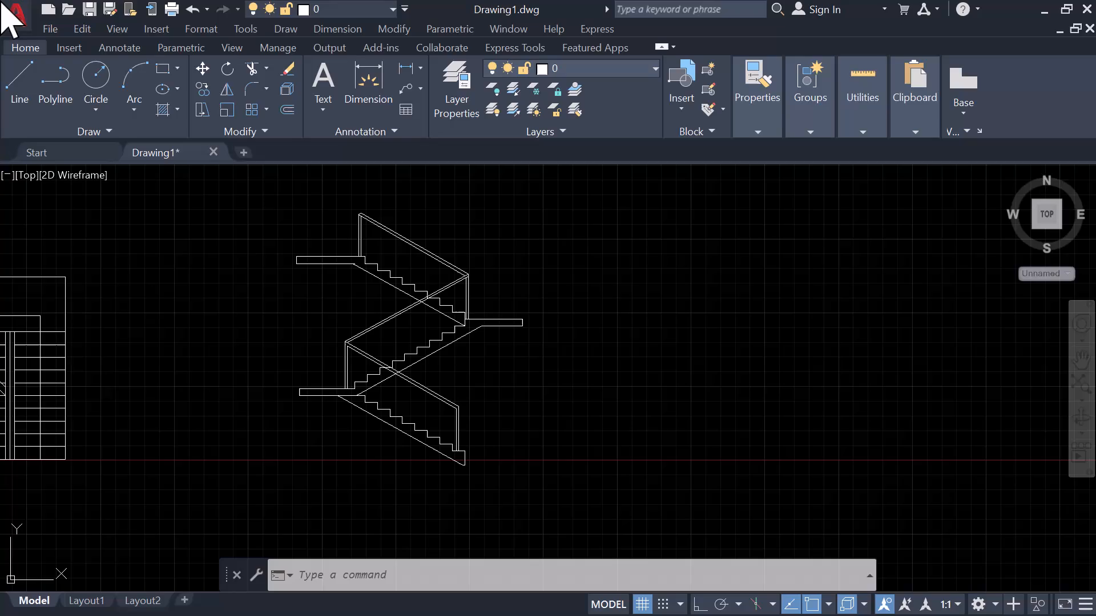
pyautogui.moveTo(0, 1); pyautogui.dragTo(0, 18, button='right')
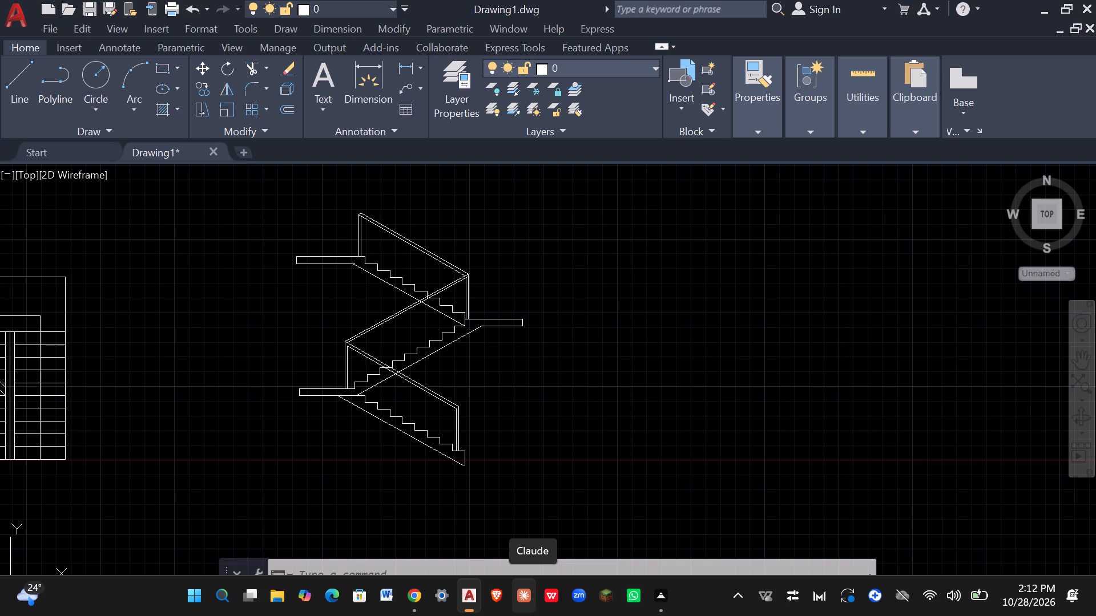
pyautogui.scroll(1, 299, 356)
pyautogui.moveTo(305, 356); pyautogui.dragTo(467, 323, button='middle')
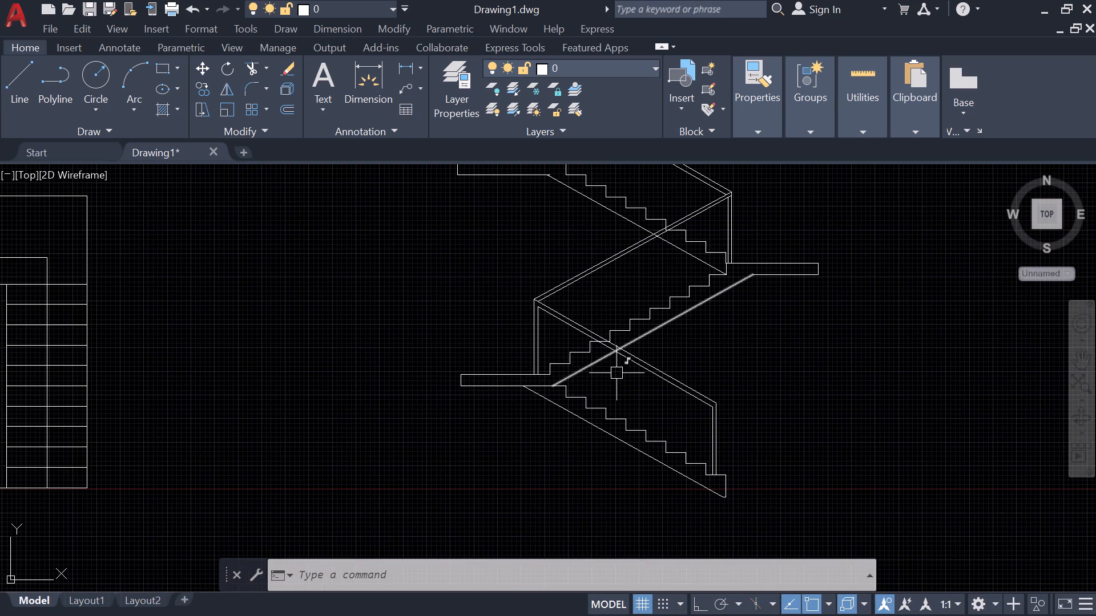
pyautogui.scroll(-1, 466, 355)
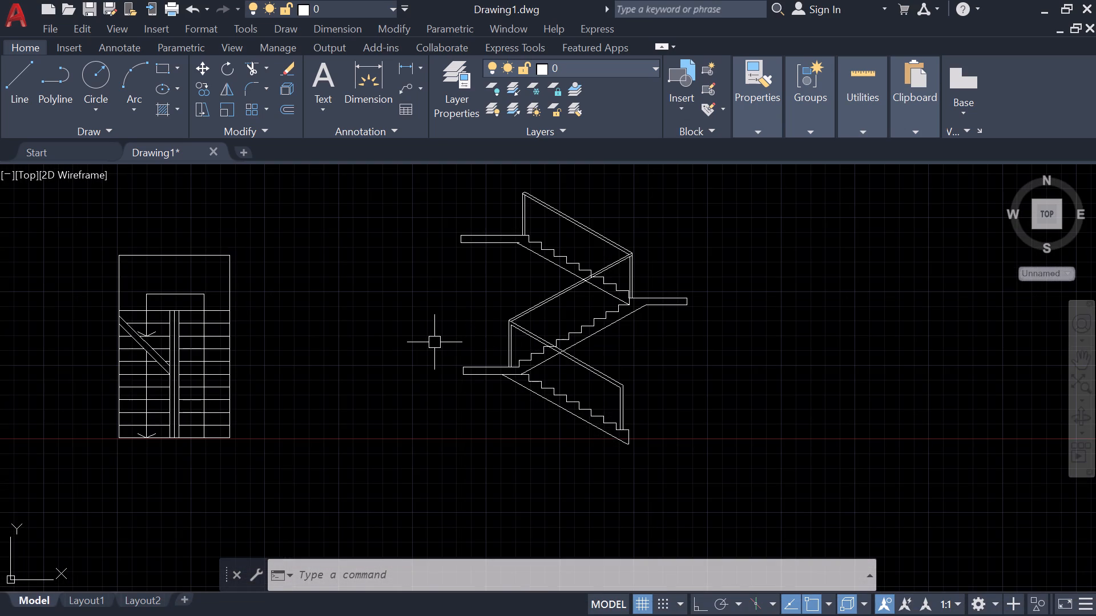
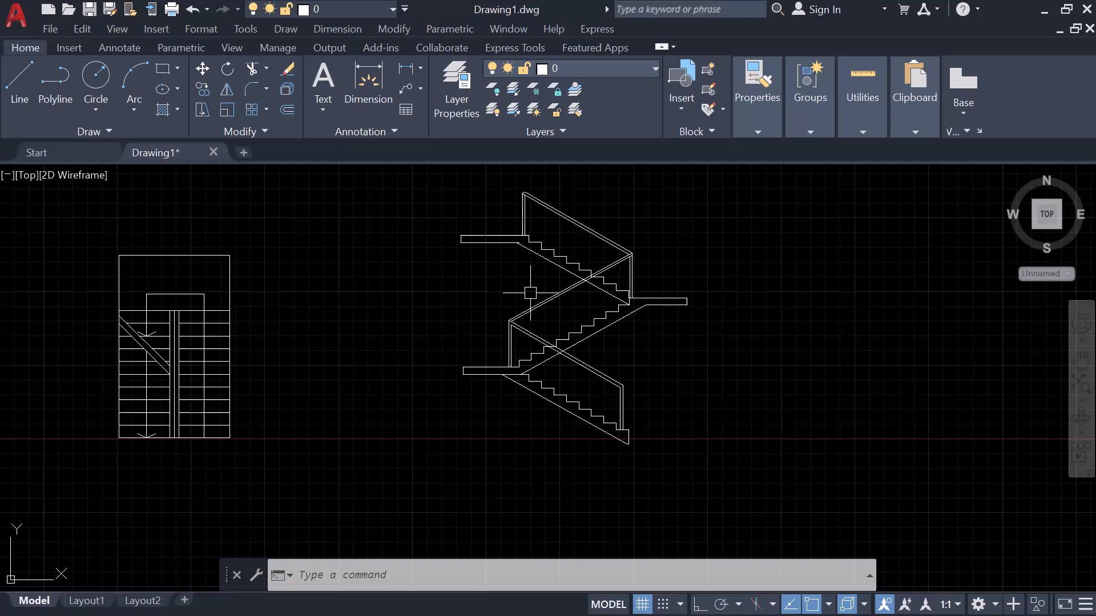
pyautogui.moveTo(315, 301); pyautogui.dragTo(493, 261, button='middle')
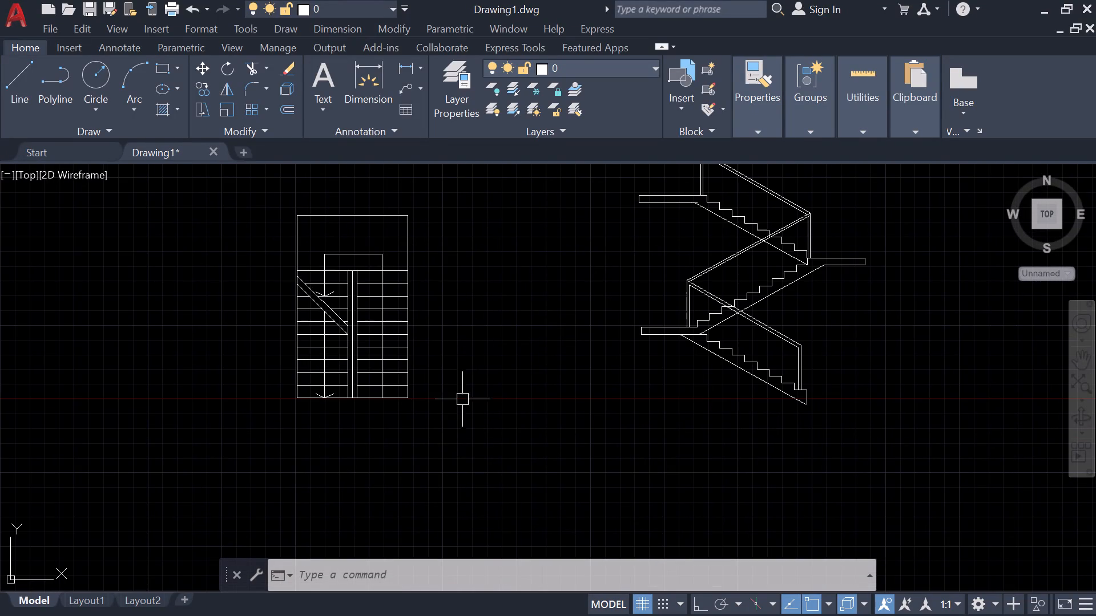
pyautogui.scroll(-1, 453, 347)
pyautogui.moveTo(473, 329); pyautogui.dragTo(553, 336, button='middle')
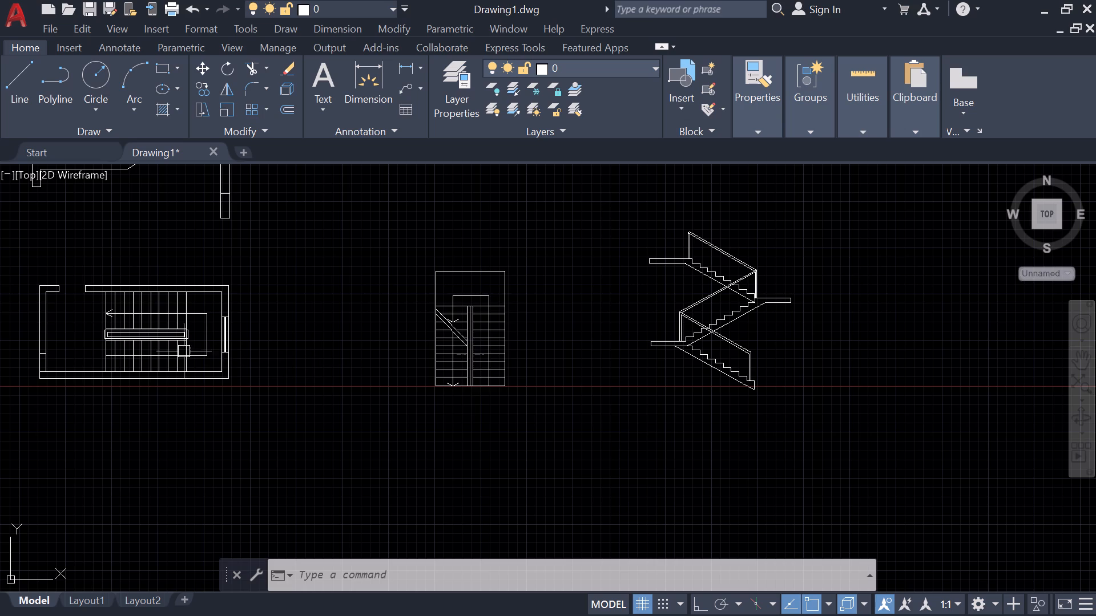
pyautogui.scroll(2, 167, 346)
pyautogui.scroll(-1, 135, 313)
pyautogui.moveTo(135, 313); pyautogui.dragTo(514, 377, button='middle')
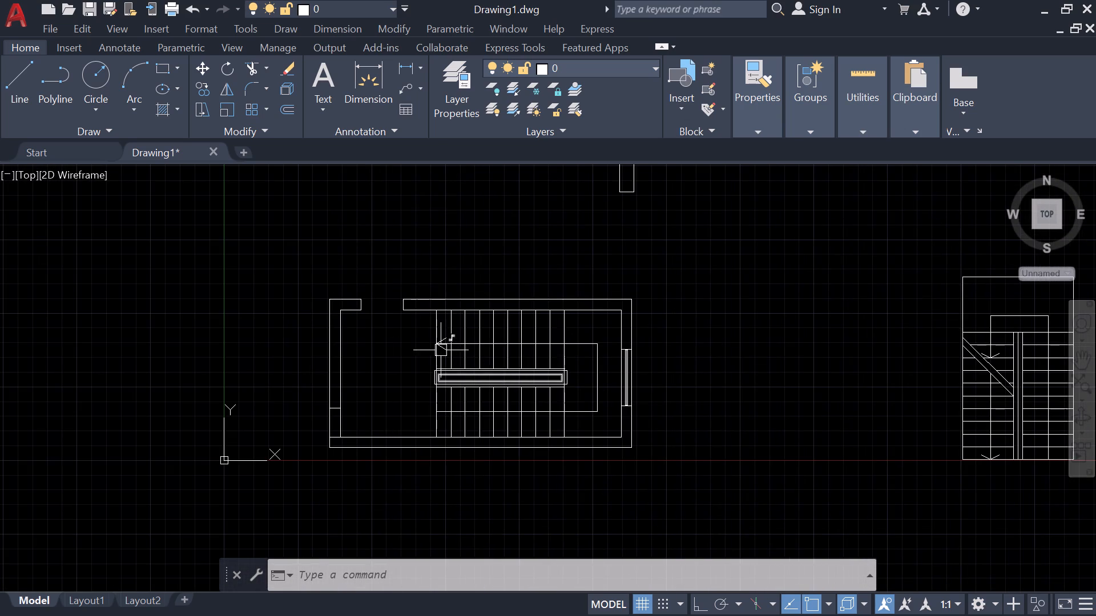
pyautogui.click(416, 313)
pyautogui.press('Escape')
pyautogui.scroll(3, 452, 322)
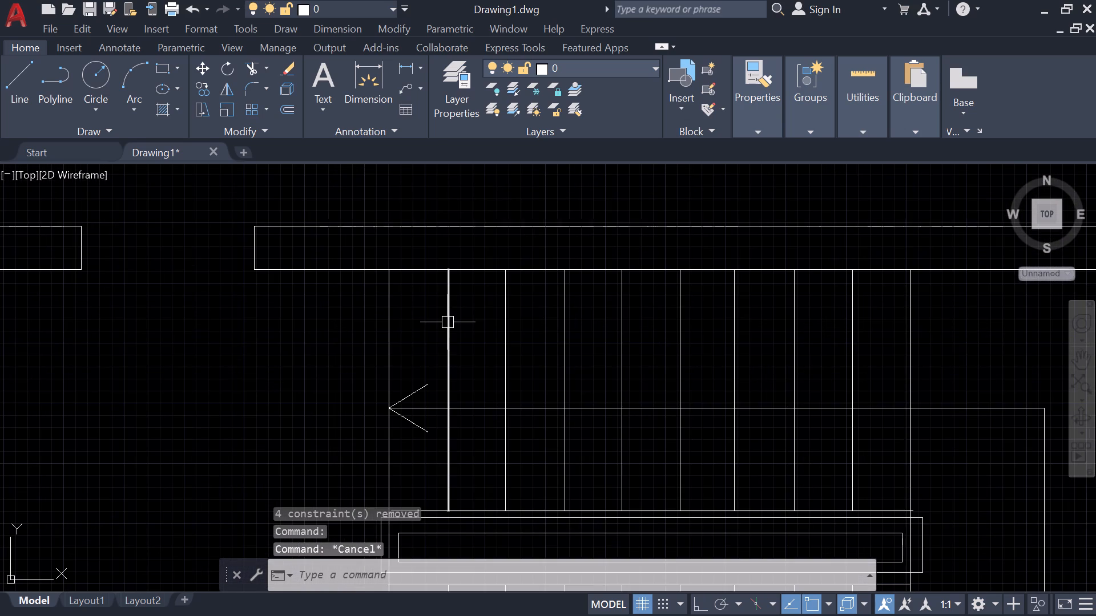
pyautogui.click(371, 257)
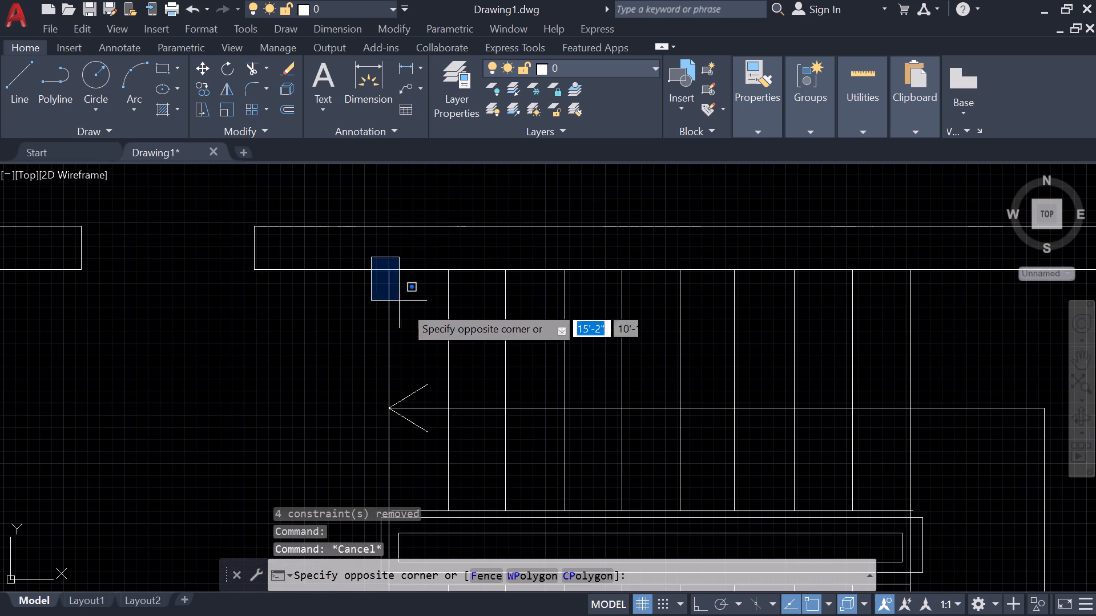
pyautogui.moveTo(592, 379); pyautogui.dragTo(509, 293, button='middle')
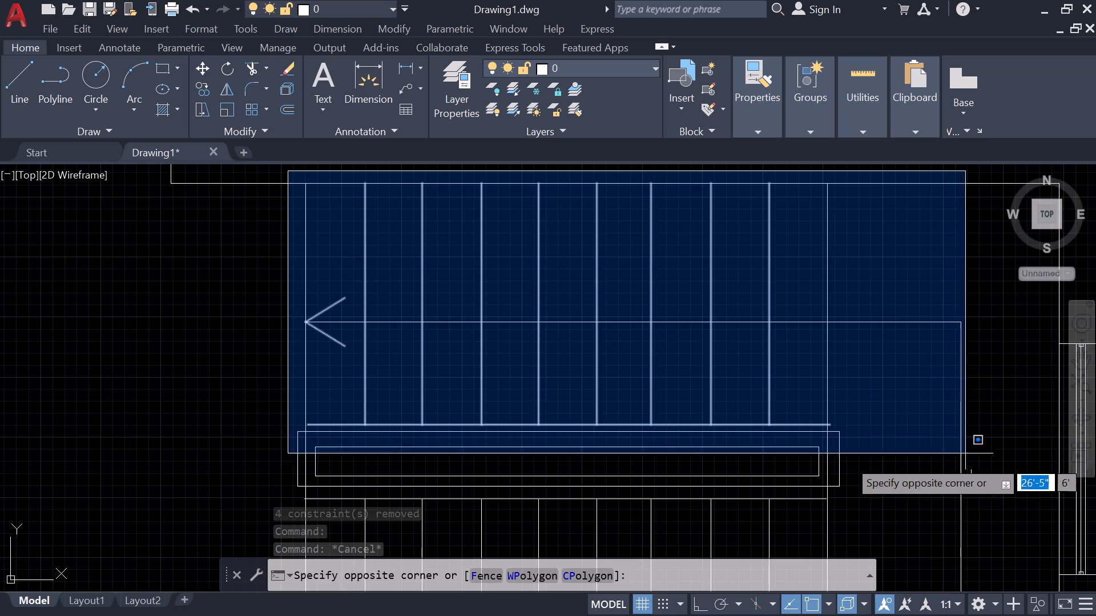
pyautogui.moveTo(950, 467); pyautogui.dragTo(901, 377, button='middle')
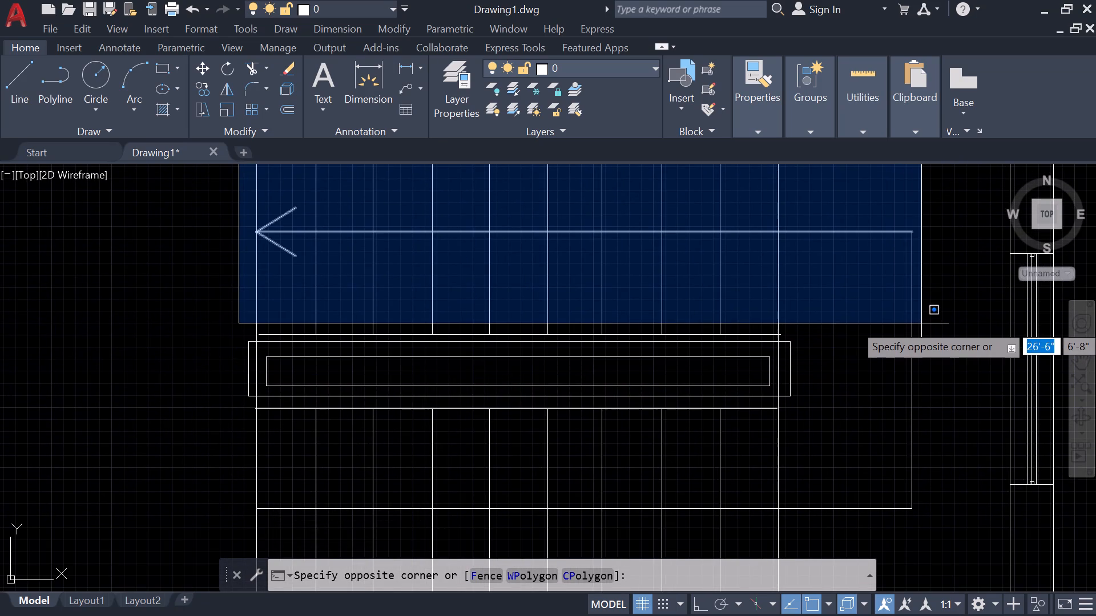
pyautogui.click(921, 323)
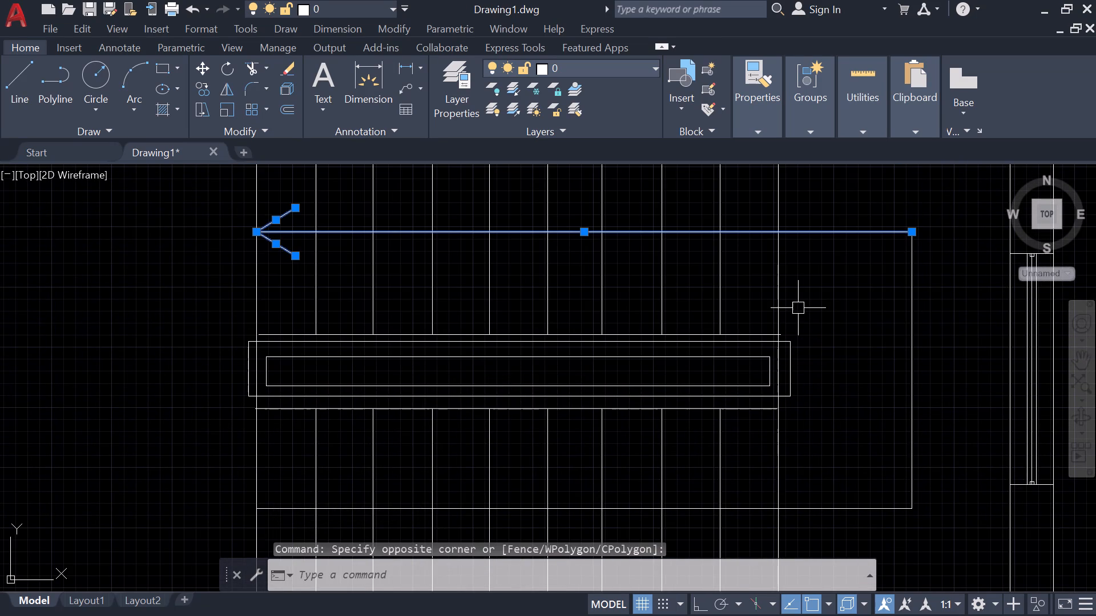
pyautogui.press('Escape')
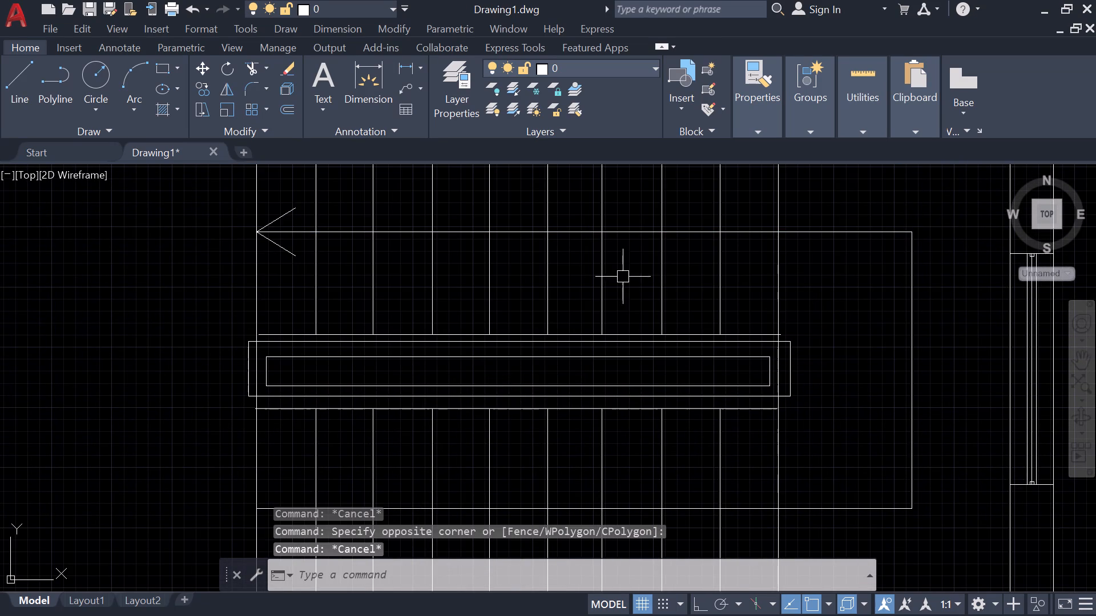
# Erase the stair treads, central railing rectangles and direction arrowhead from inside the walled stairwell plan.
pyautogui.scroll(-2, 518, 295)
pyautogui.scroll(-1, 558, 327)
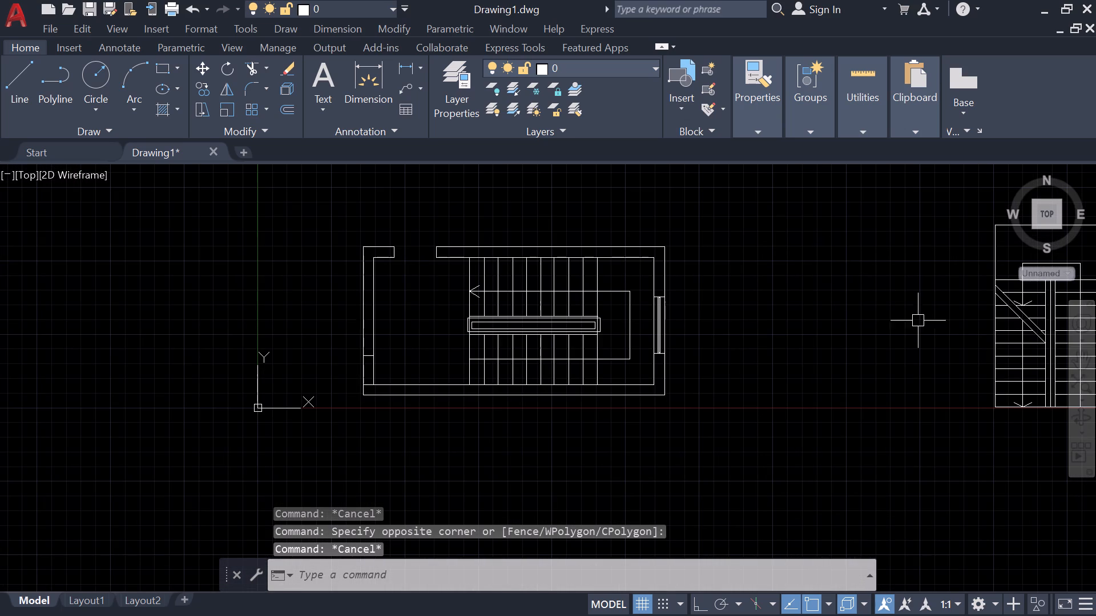
pyautogui.scroll(2, 490, 293)
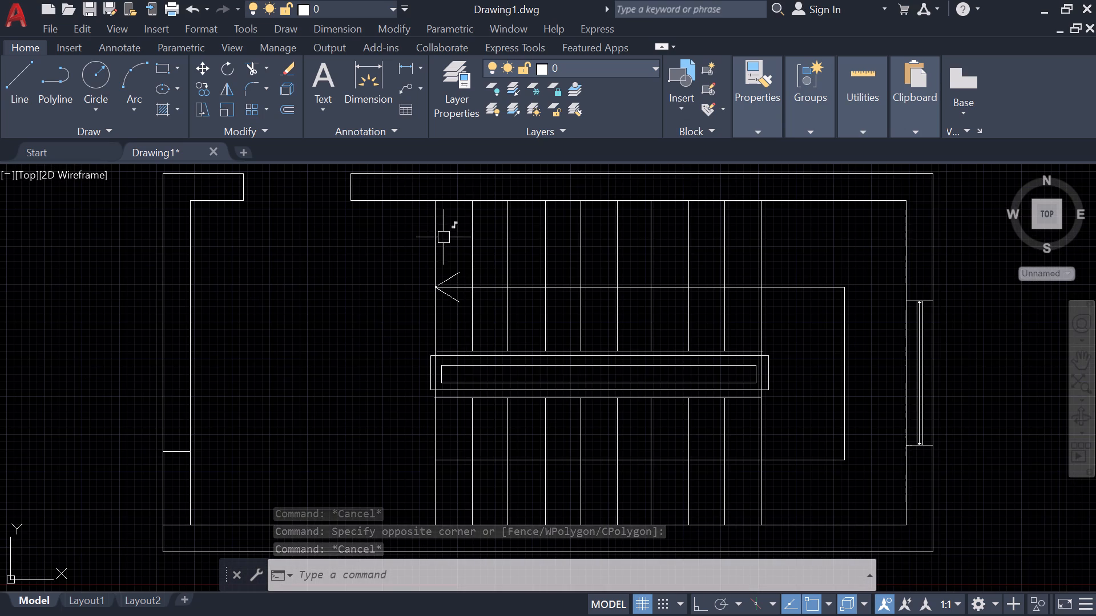
pyautogui.click(418, 185)
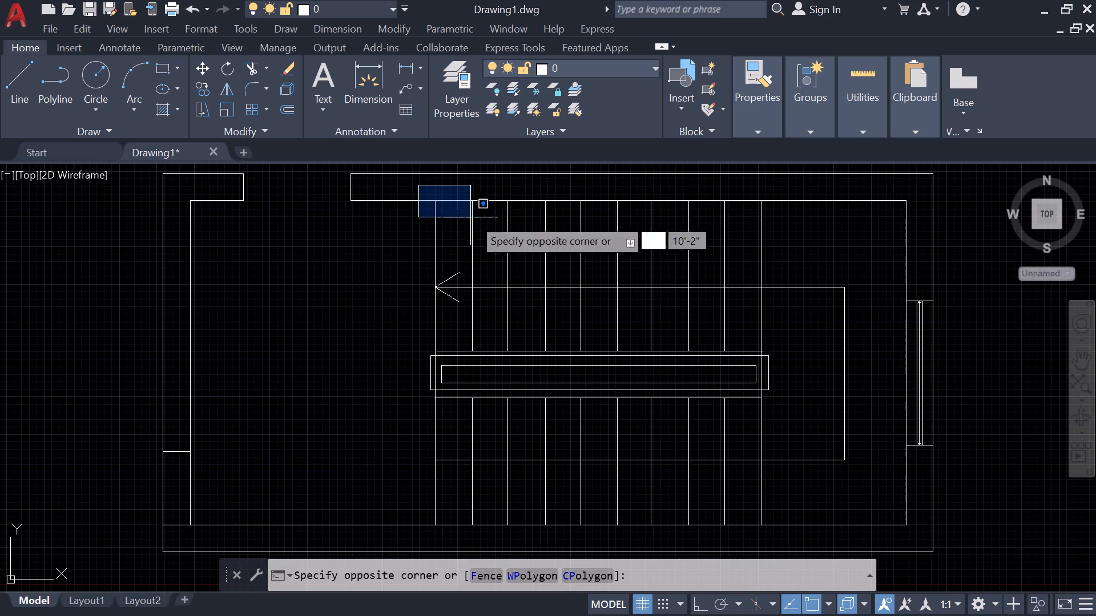
pyautogui.click(826, 537)
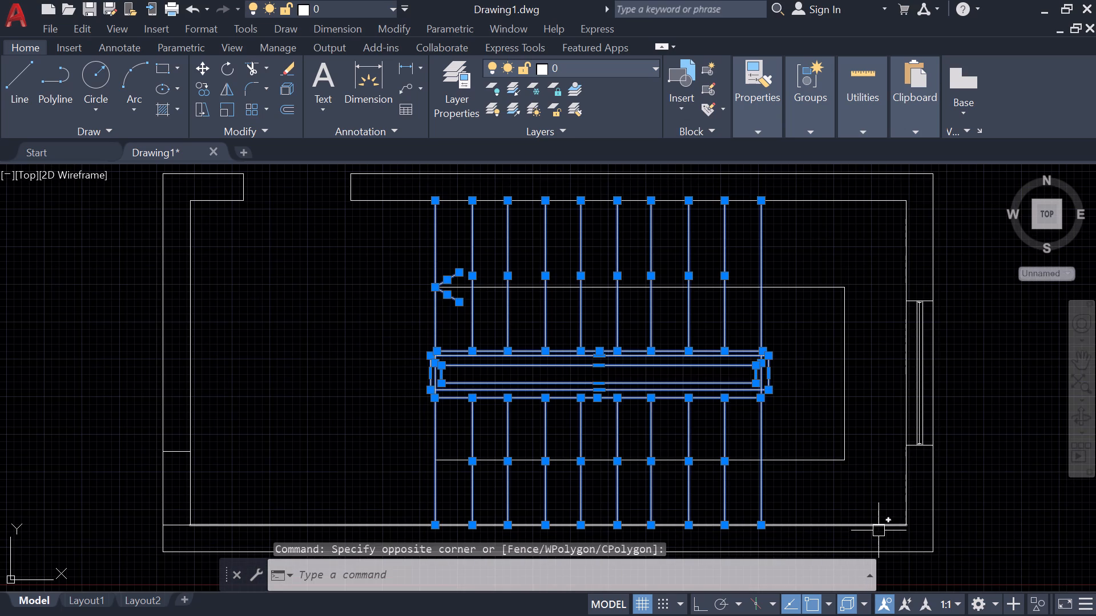
pyautogui.press('e')
pyautogui.press('space')
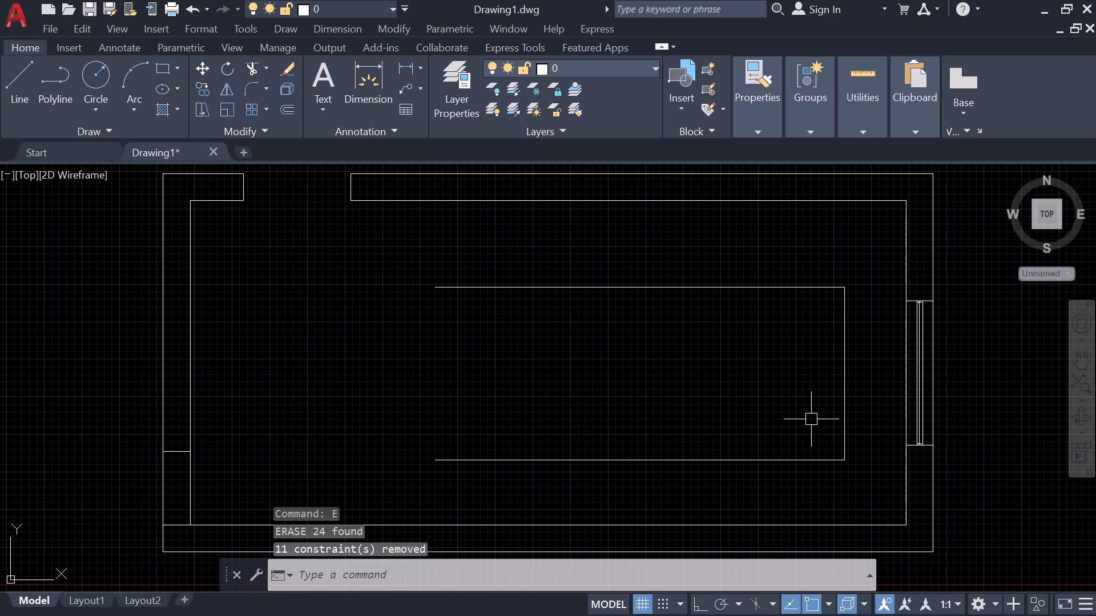
# Erase the three remaining direction line segments from inside the walled stairwell plan.
pyautogui.click(830, 483)
pyautogui.click(751, 414)
pyautogui.write('e')
pyautogui.press('space')
pyautogui.moveTo(883, 499); pyautogui.dragTo(866, 458)
pyautogui.moveTo(731, 244); pyautogui.dragTo(726, 244)
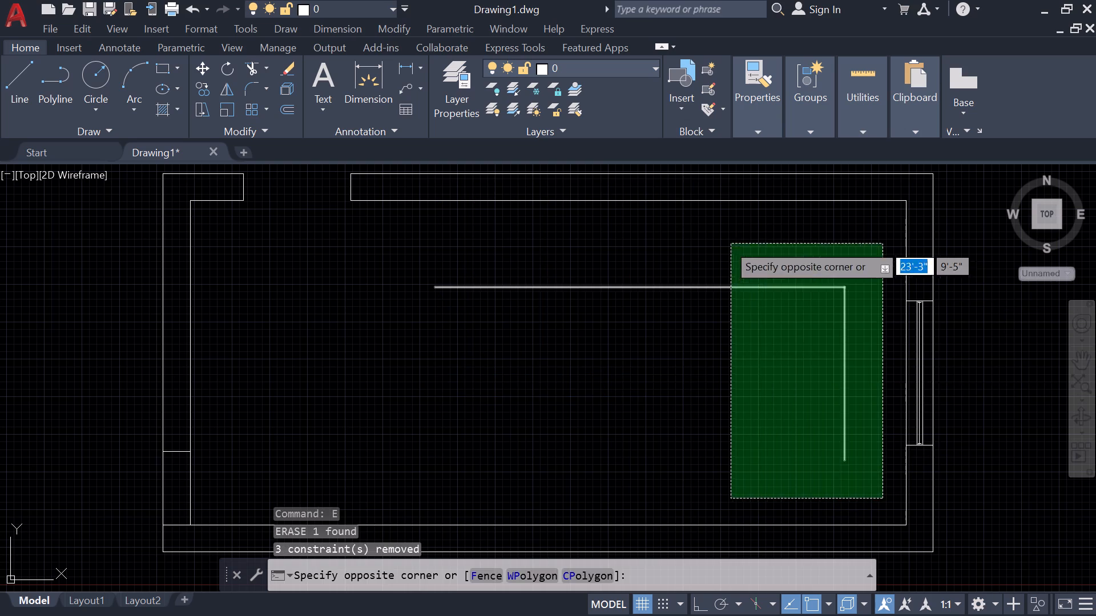
pyautogui.moveTo(726, 244); pyautogui.dragTo(724, 244)
pyautogui.press('e')
pyautogui.press('space')
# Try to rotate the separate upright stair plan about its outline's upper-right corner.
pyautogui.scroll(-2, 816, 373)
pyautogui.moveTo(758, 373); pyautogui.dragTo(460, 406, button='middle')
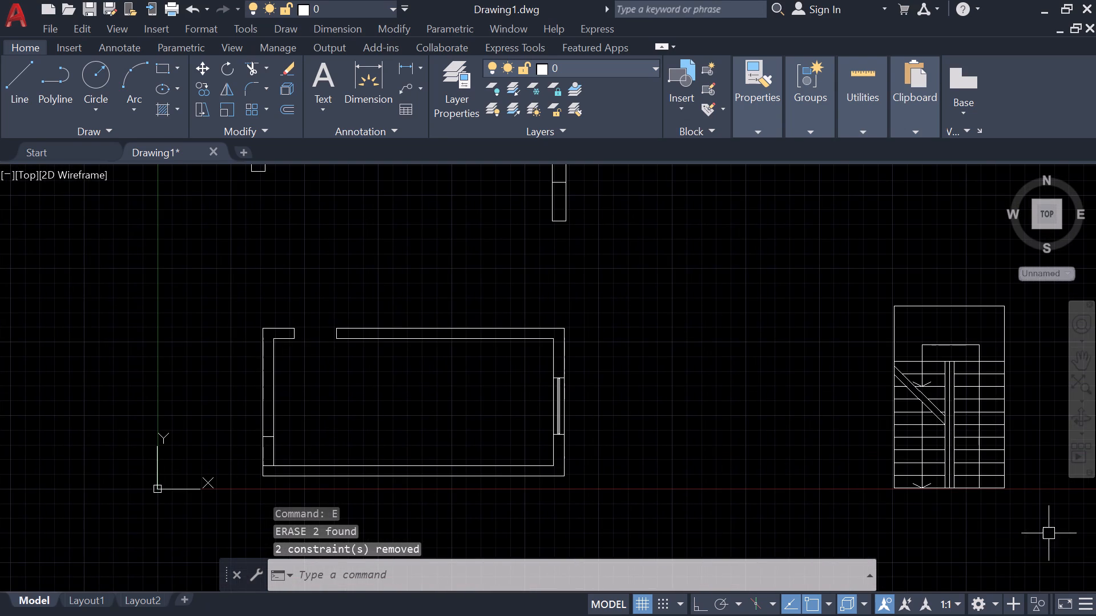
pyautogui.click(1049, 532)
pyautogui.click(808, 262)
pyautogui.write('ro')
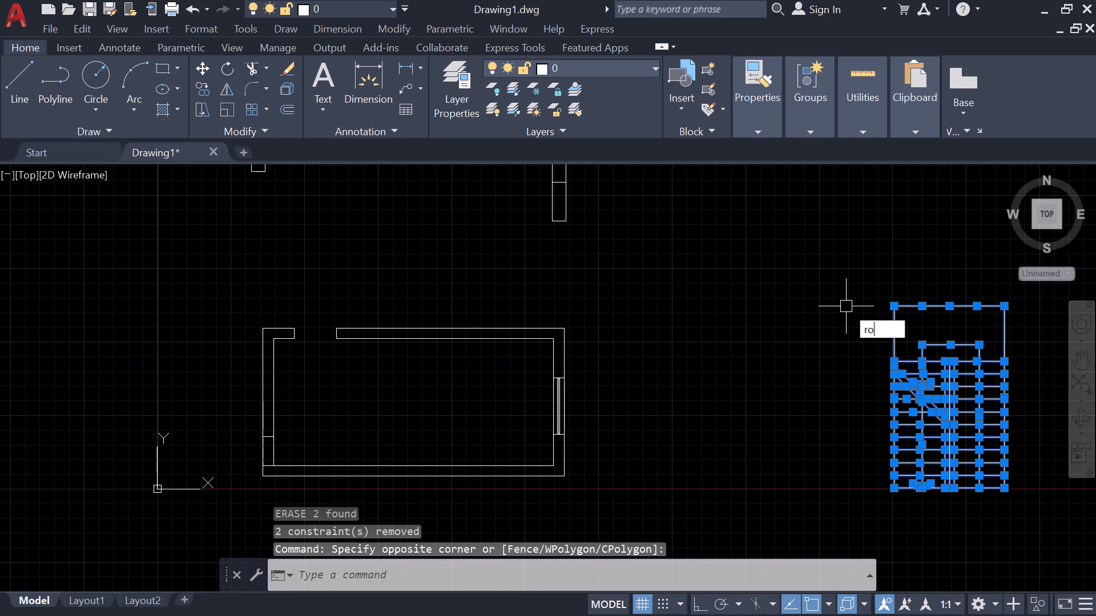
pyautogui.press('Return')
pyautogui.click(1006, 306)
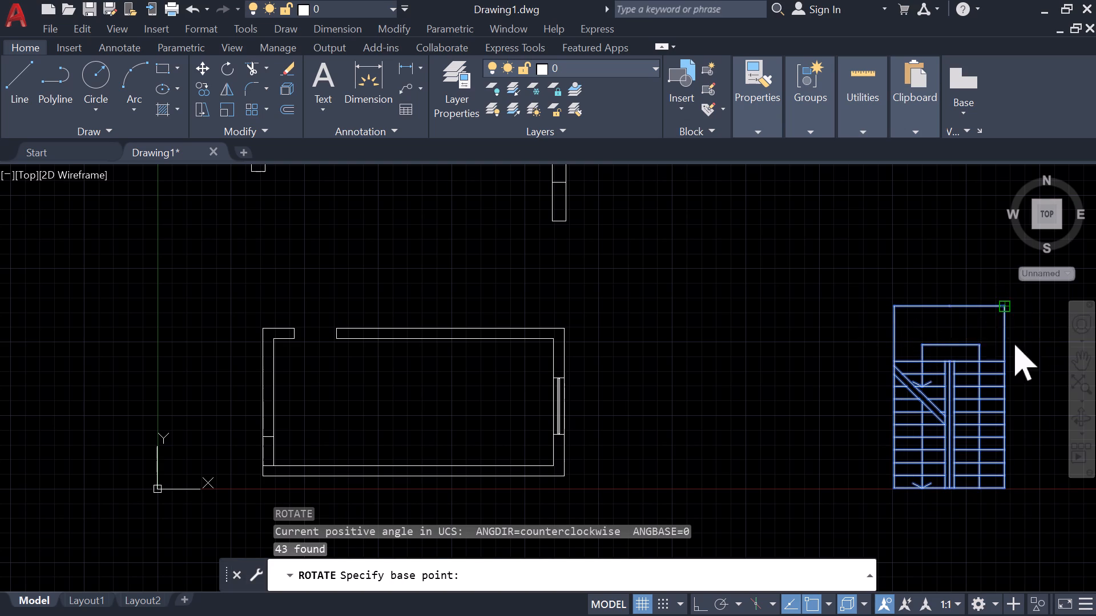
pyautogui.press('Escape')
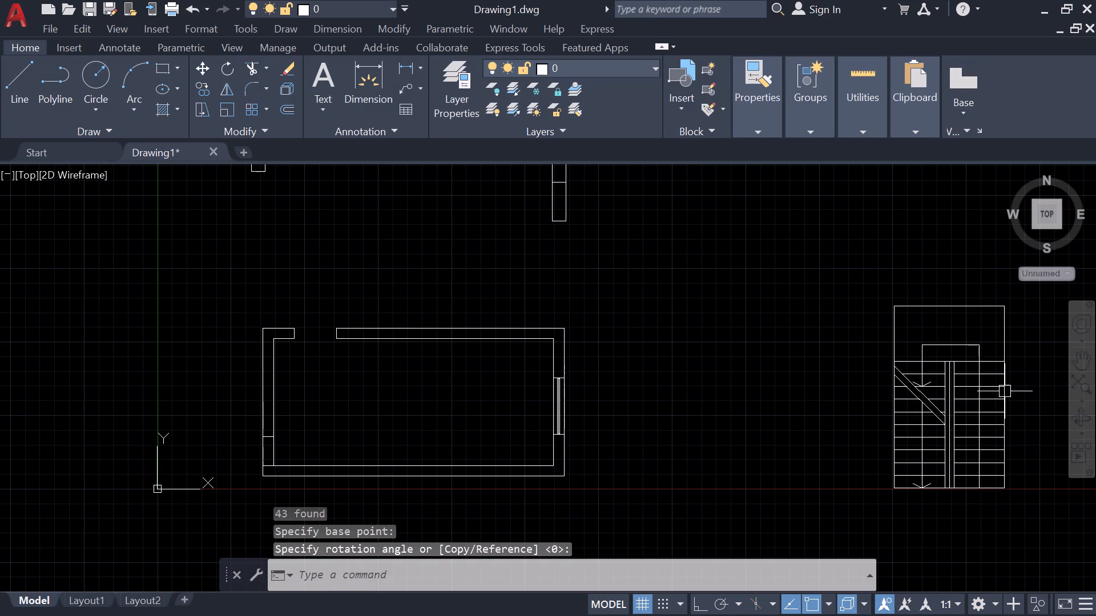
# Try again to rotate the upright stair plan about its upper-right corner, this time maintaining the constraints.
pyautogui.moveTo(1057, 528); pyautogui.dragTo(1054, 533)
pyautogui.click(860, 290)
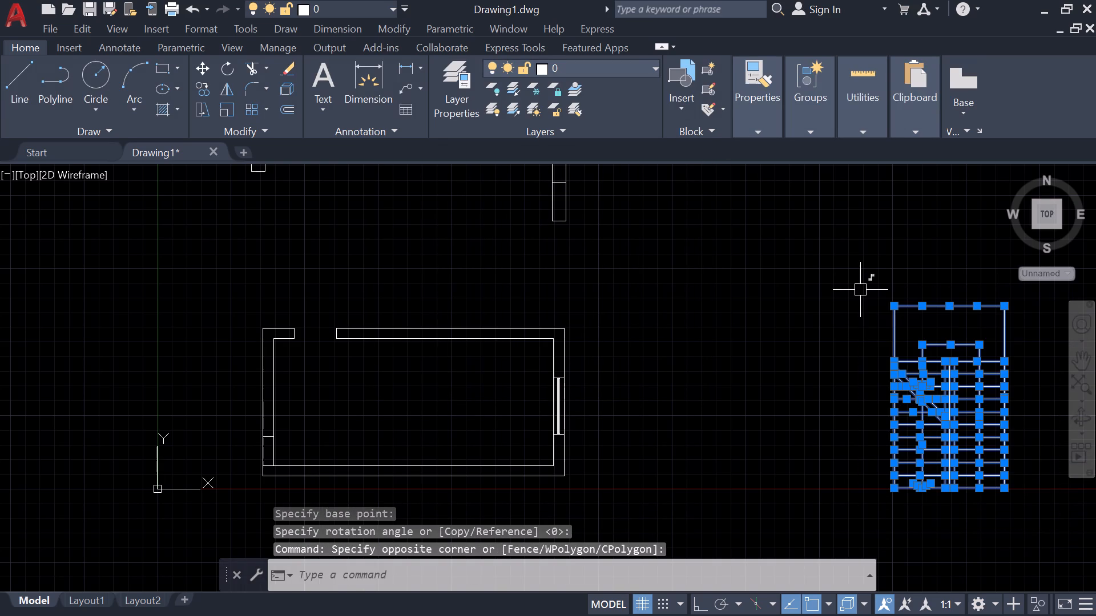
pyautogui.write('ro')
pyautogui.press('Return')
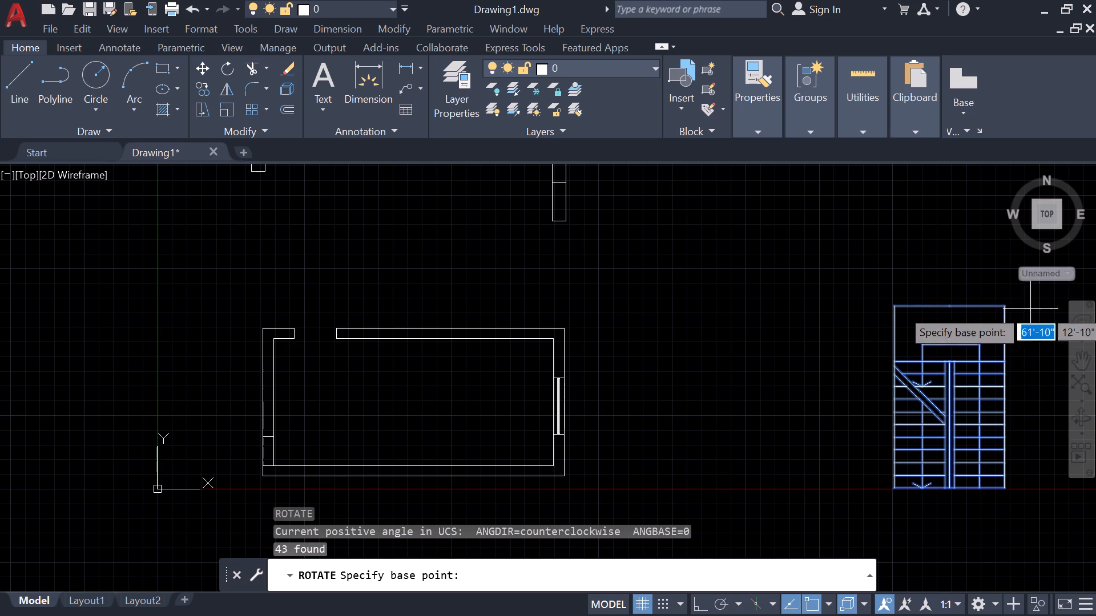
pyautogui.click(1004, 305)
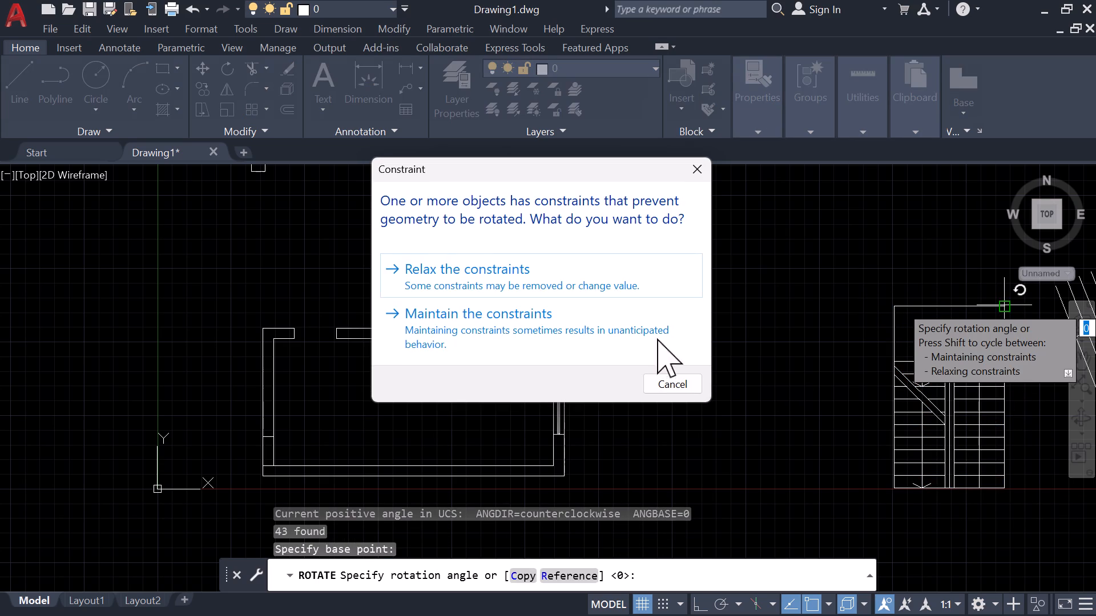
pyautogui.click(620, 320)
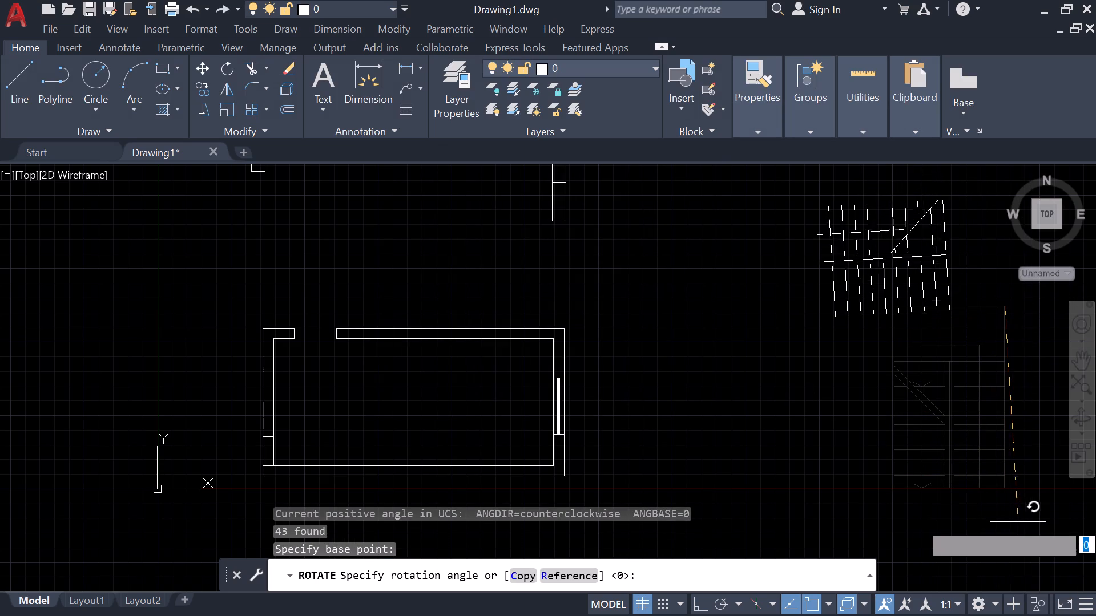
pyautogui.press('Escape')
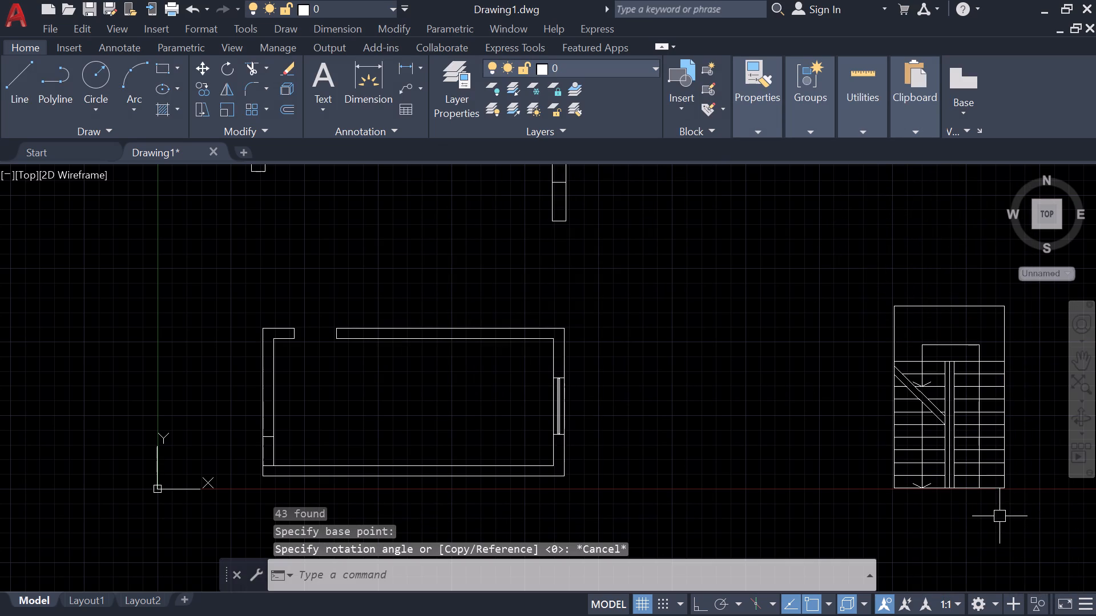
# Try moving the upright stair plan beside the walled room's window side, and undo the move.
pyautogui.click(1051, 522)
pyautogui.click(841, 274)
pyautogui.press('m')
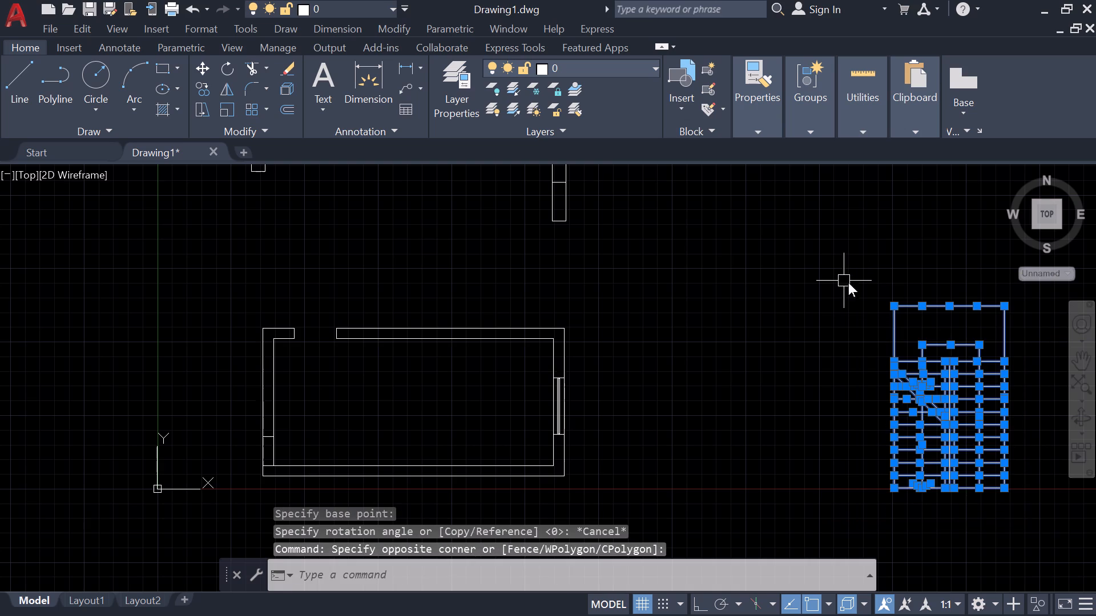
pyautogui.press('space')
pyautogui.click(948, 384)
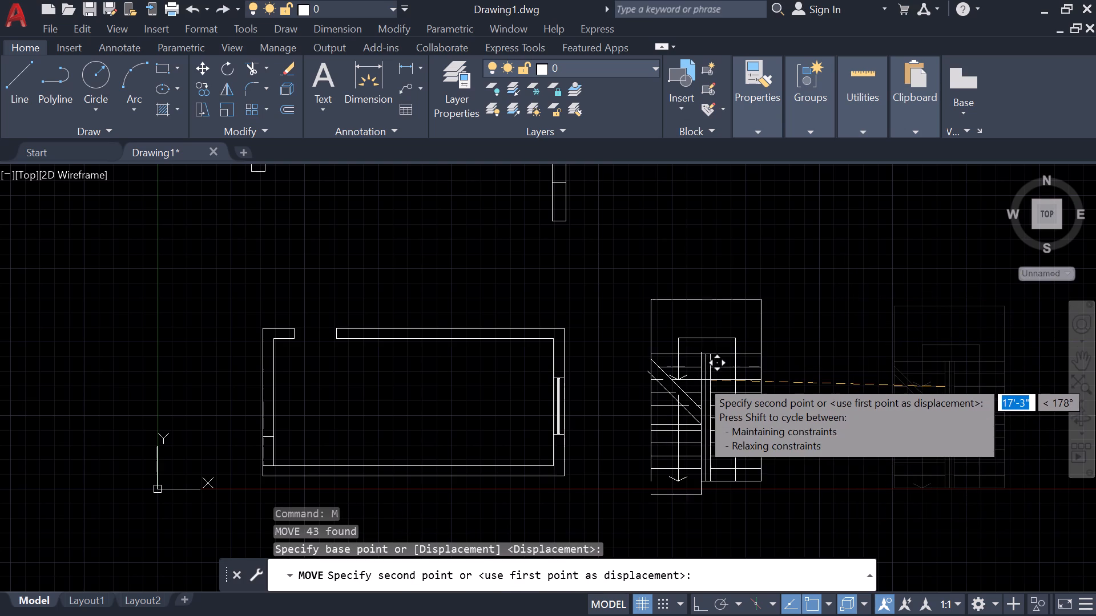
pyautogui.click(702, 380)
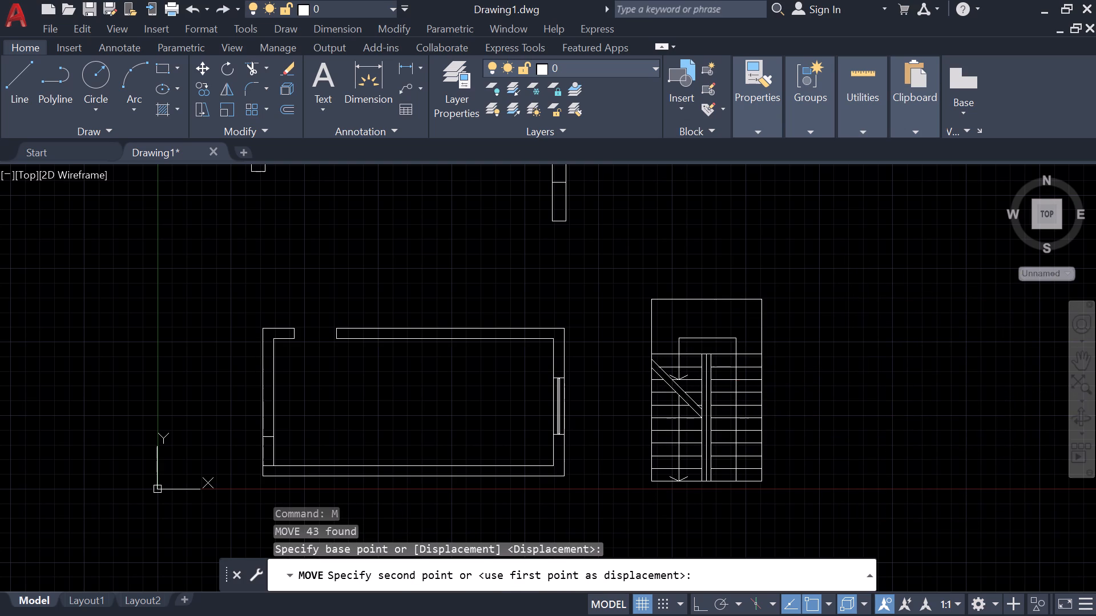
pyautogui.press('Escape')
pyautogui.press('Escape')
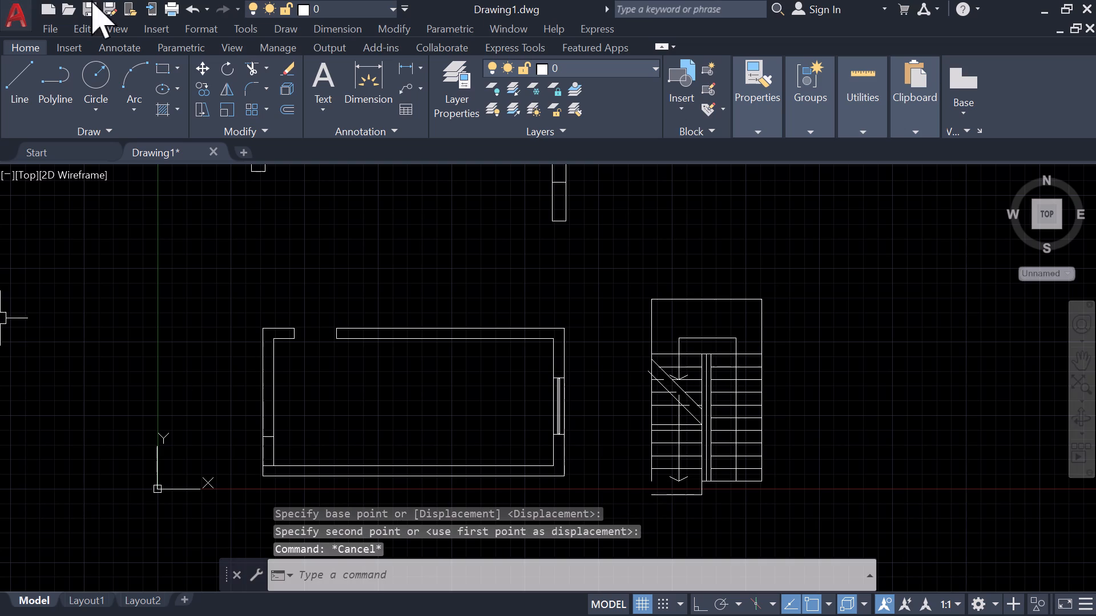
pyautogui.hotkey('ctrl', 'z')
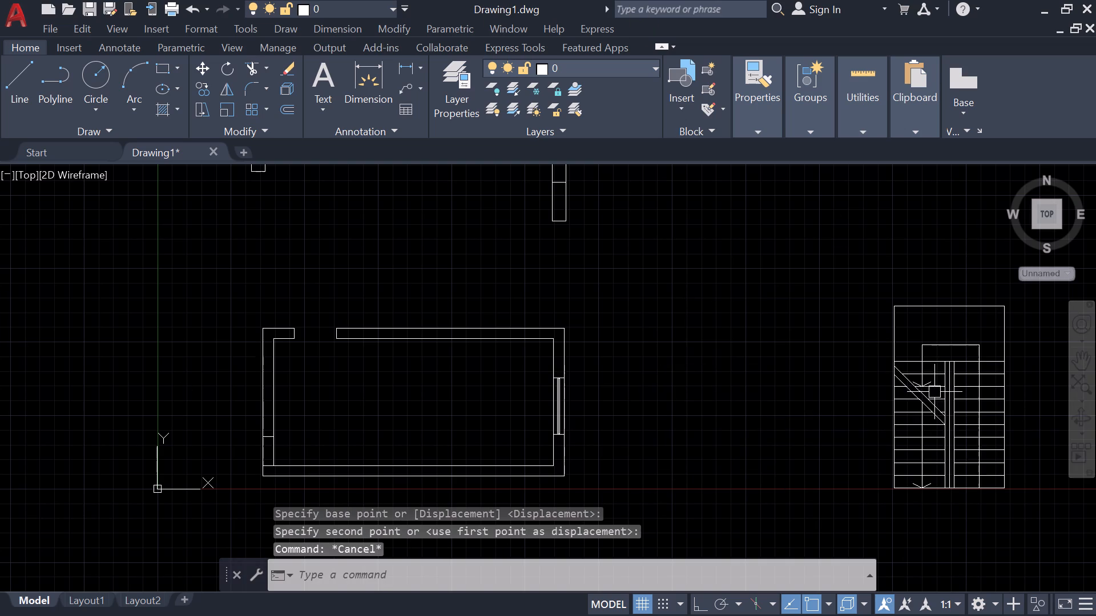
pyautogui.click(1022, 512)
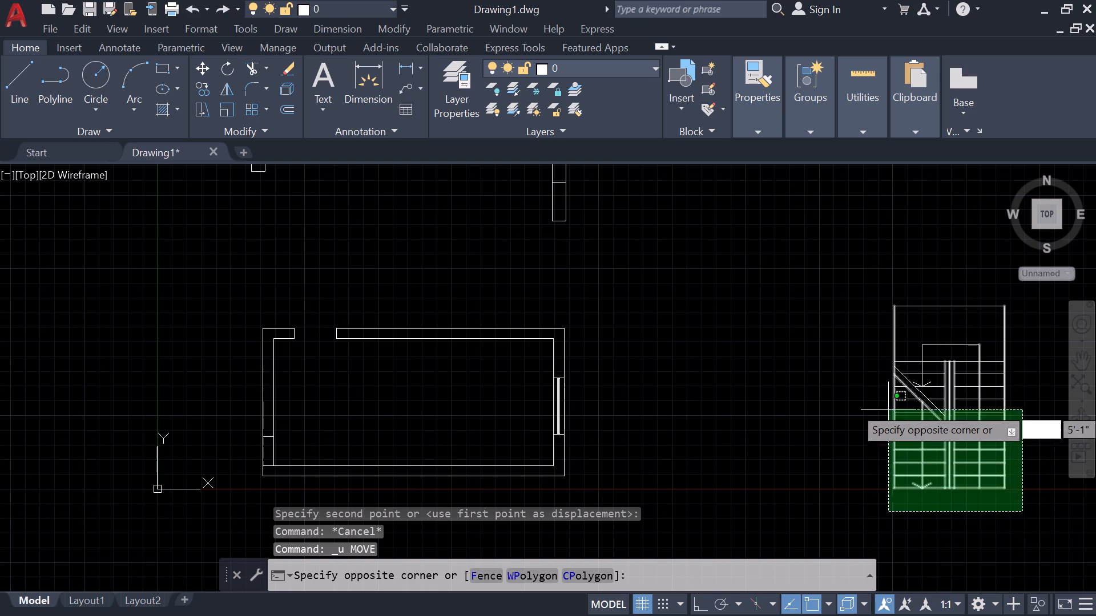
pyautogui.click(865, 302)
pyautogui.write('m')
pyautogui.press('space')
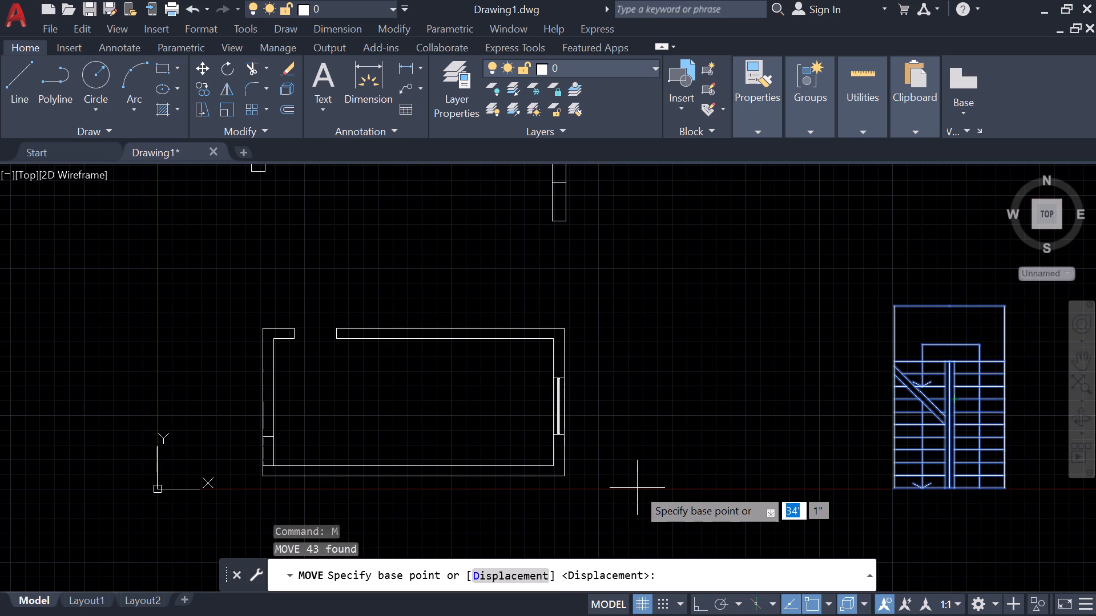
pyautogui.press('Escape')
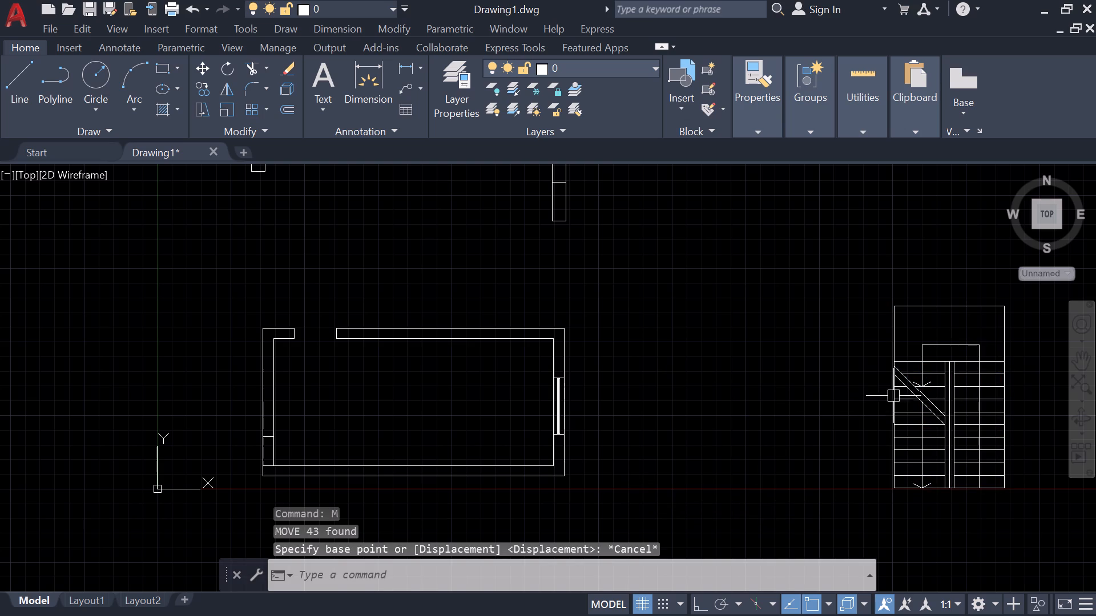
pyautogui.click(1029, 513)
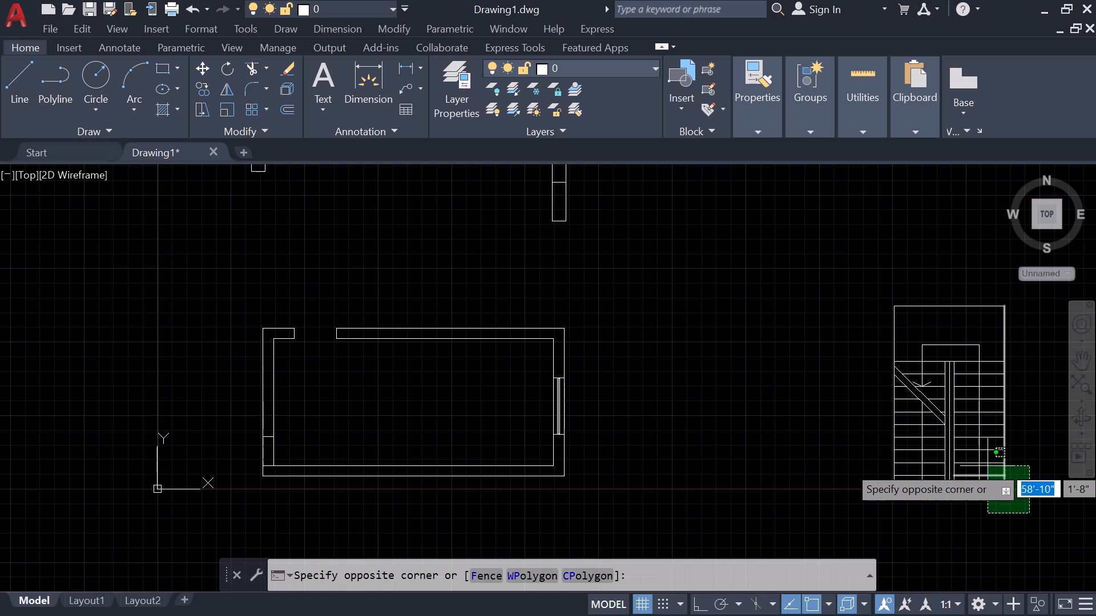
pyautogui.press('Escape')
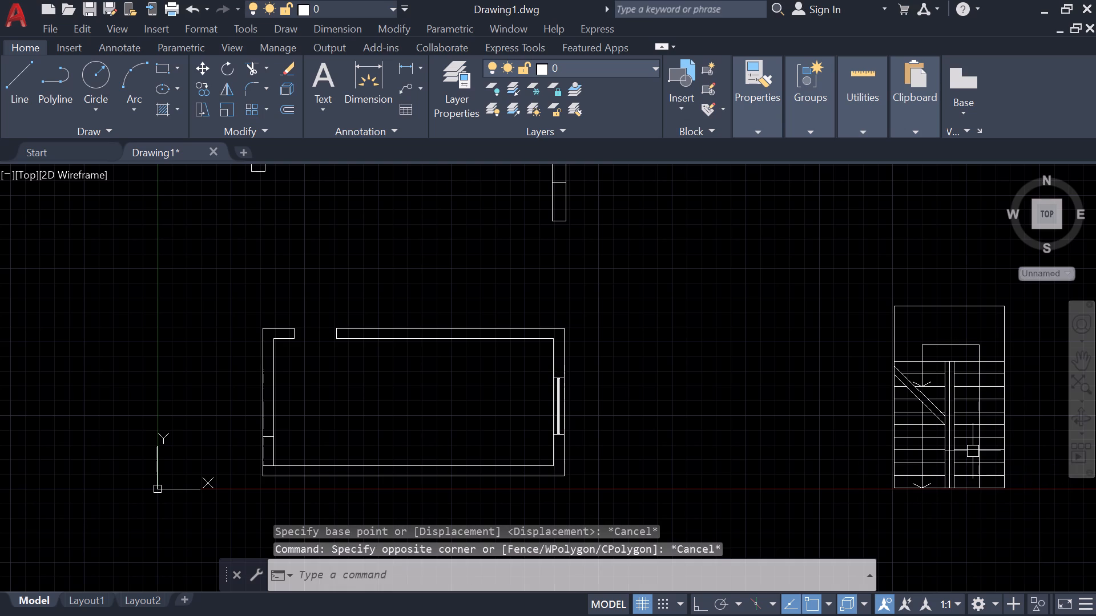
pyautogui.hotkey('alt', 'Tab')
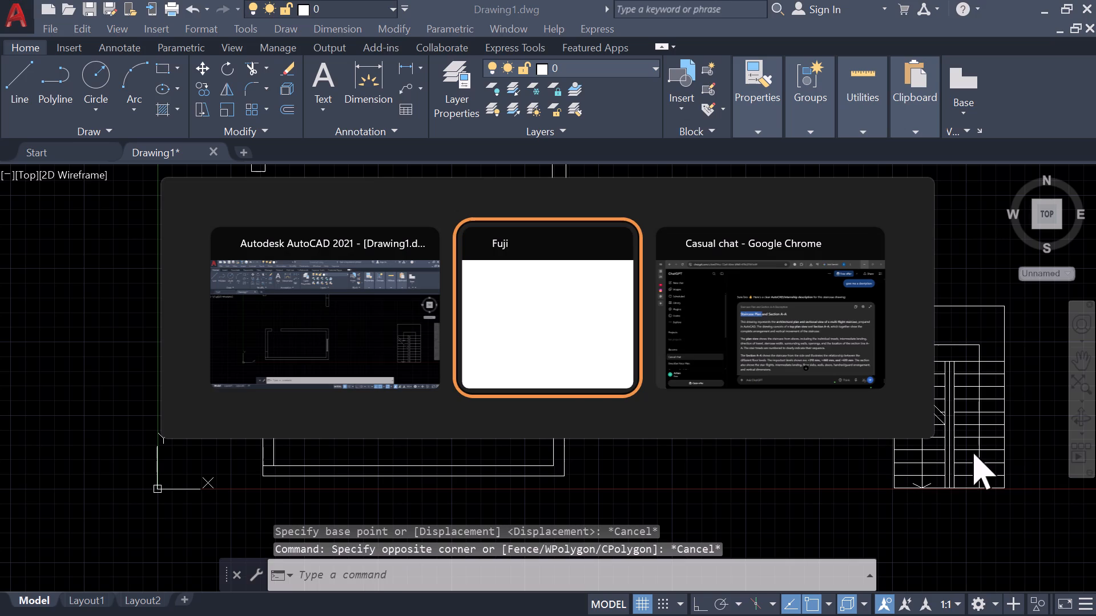
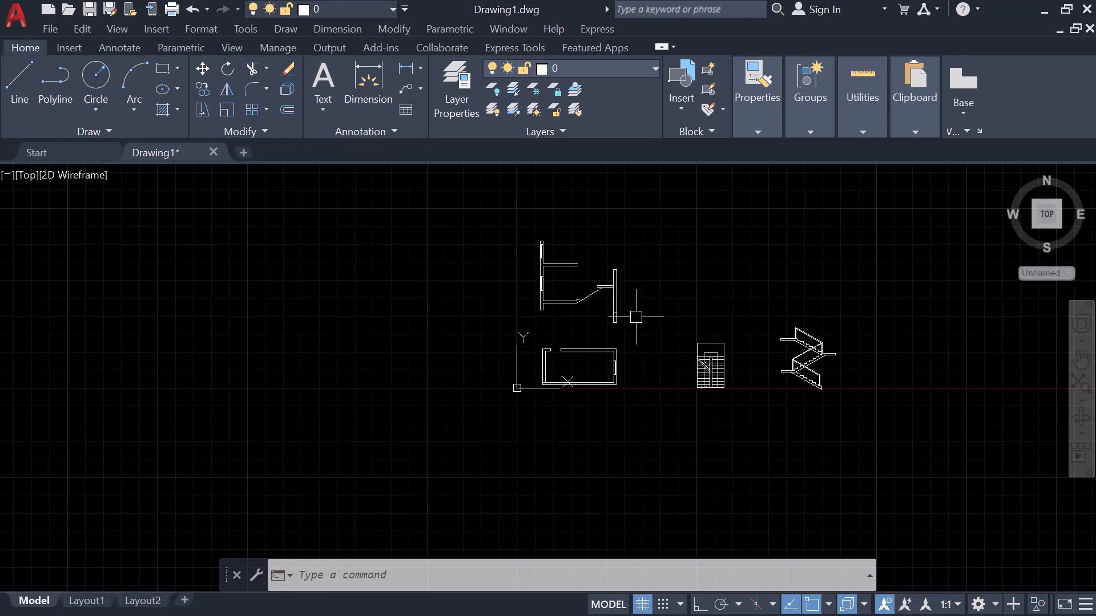
# Erase the old first riser, its tread and the sloped soffit line from the side section between the two walls.
pyautogui.scroll(2, 635, 317)
pyautogui.moveTo(558, 302); pyautogui.dragTo(619, 380, button='middle')
pyautogui.scroll(2, 561, 360)
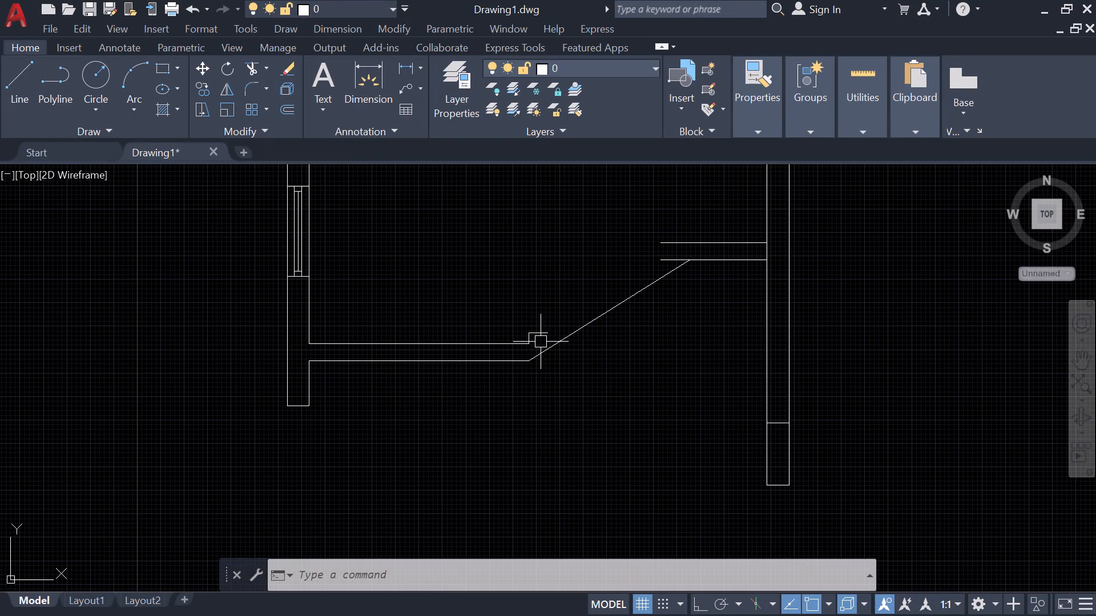
pyautogui.scroll(2, 533, 337)
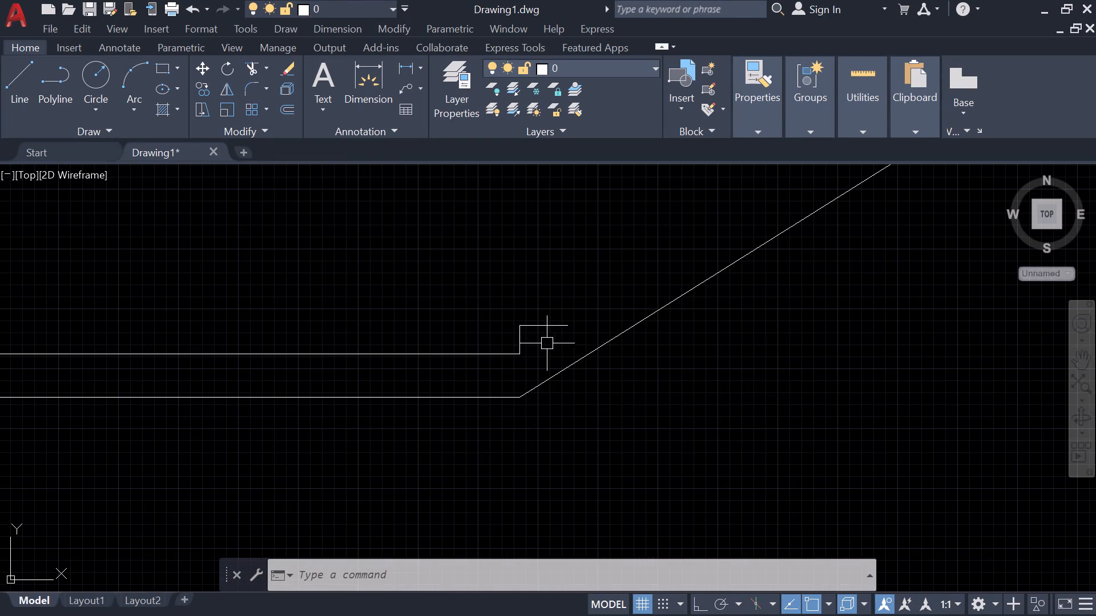
pyautogui.click(559, 343)
pyautogui.click(465, 306)
pyautogui.write('e')
pyautogui.press('space')
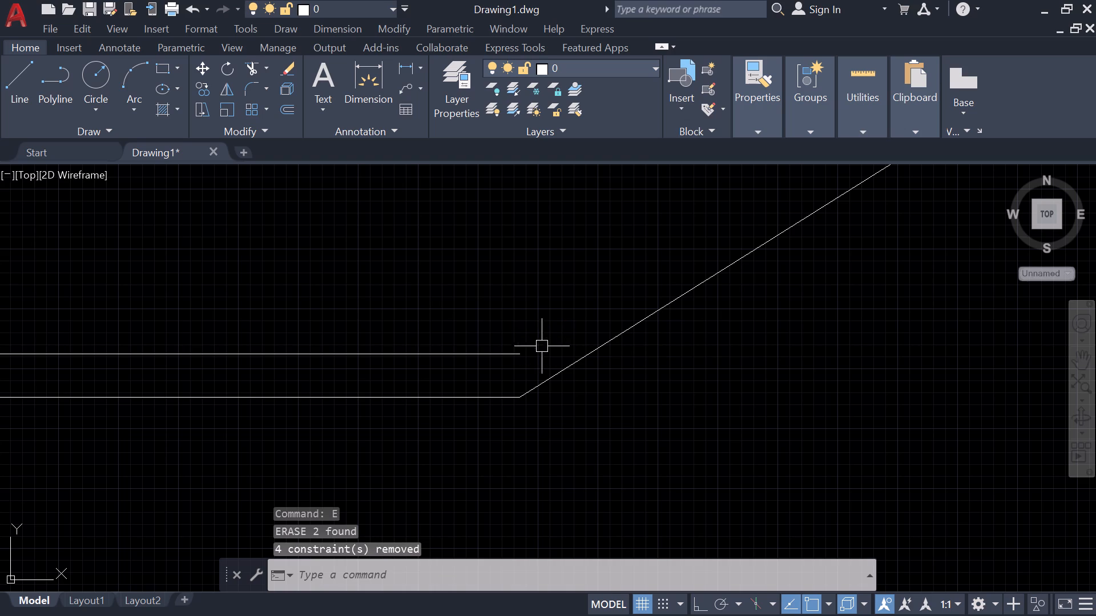
pyautogui.click(617, 370)
pyautogui.click(526, 302)
pyautogui.press('e')
pyautogui.press('space')
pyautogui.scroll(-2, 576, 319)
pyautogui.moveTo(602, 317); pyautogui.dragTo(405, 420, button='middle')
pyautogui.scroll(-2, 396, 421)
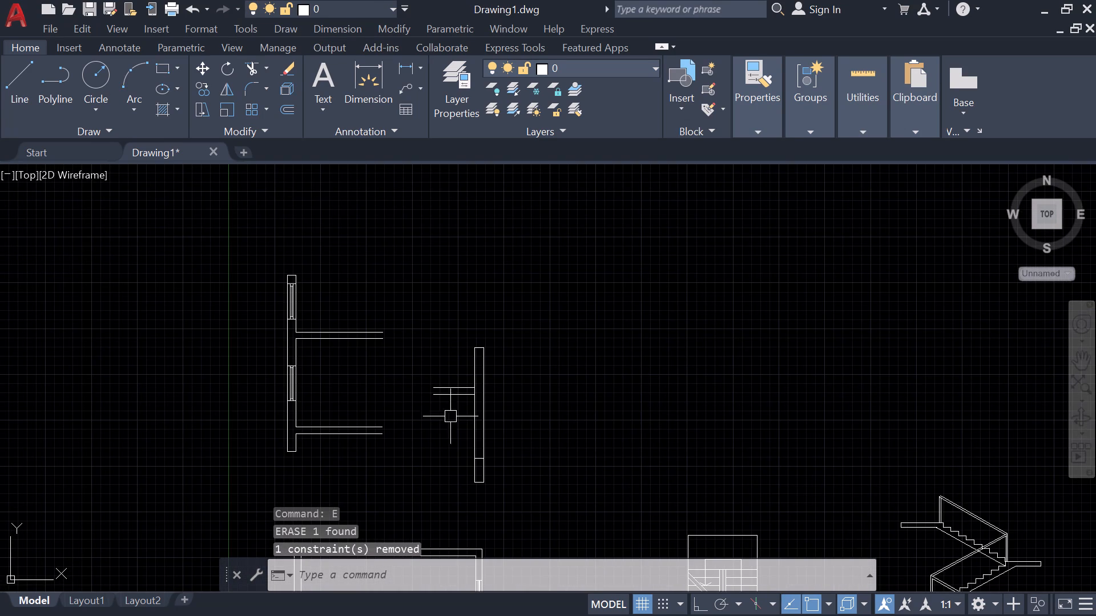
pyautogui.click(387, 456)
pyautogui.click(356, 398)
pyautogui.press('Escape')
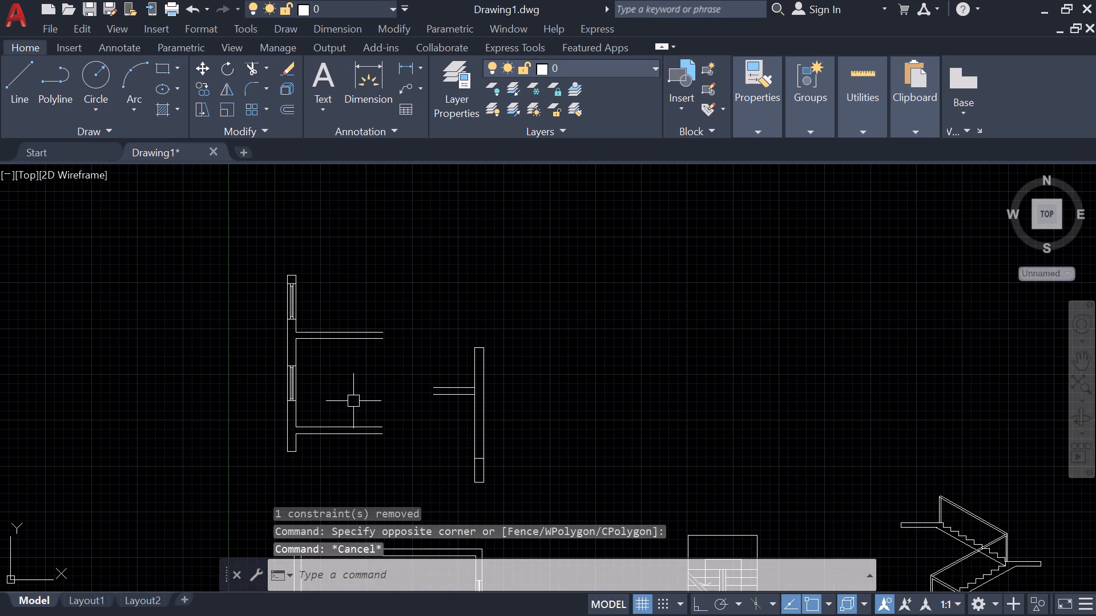
# Draw a vertical line closing the inner wall face gap between the two lower landing lines beside the windowed section wall.
pyautogui.press('l')
pyautogui.press('space')
pyautogui.scroll(4, 299, 425)
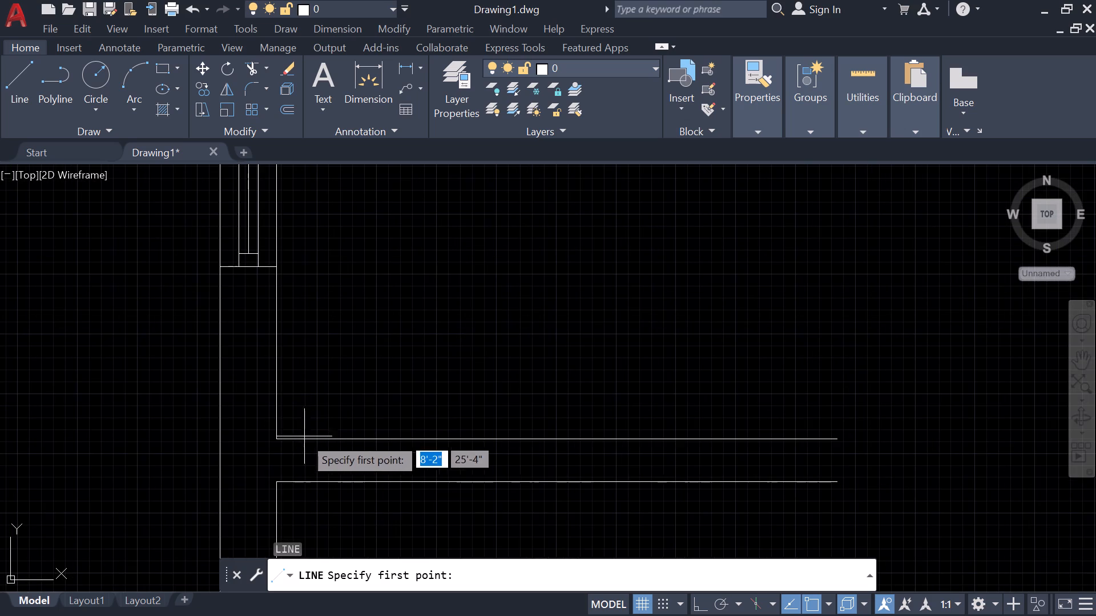
pyautogui.click(278, 437)
pyautogui.click(279, 475)
pyautogui.press('Escape')
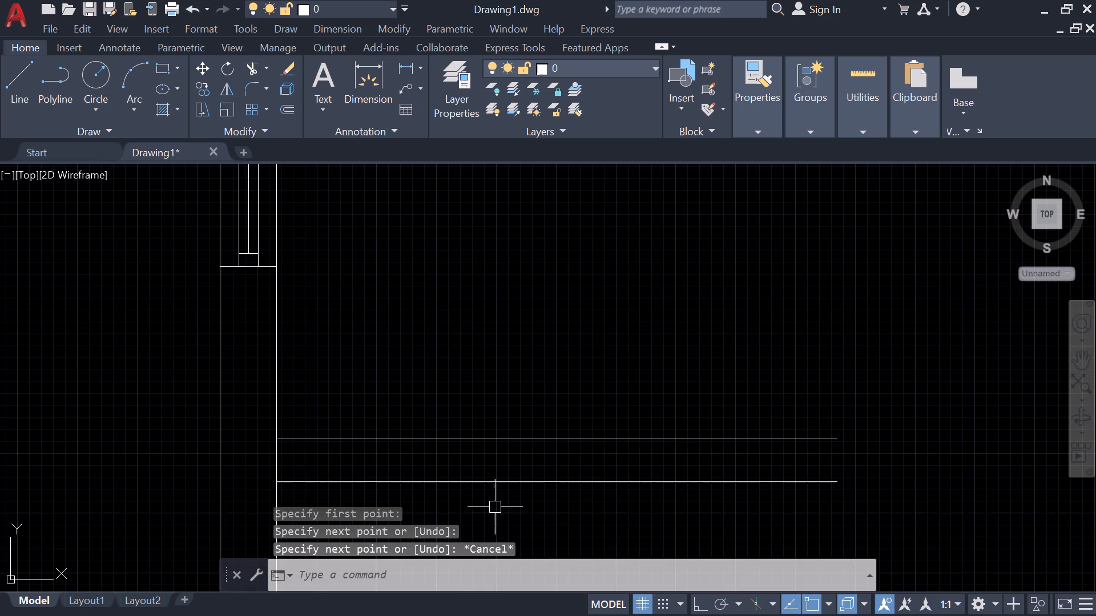
# Draw a vertical line about 9" long closing the windowed wall's inner face gap at the upper landing.
pyautogui.scroll(-3, 637, 495)
pyautogui.moveTo(675, 435); pyautogui.dragTo(631, 544, button='middle')
pyautogui.press('l')
pyautogui.press('space')
pyautogui.scroll(3, 512, 433)
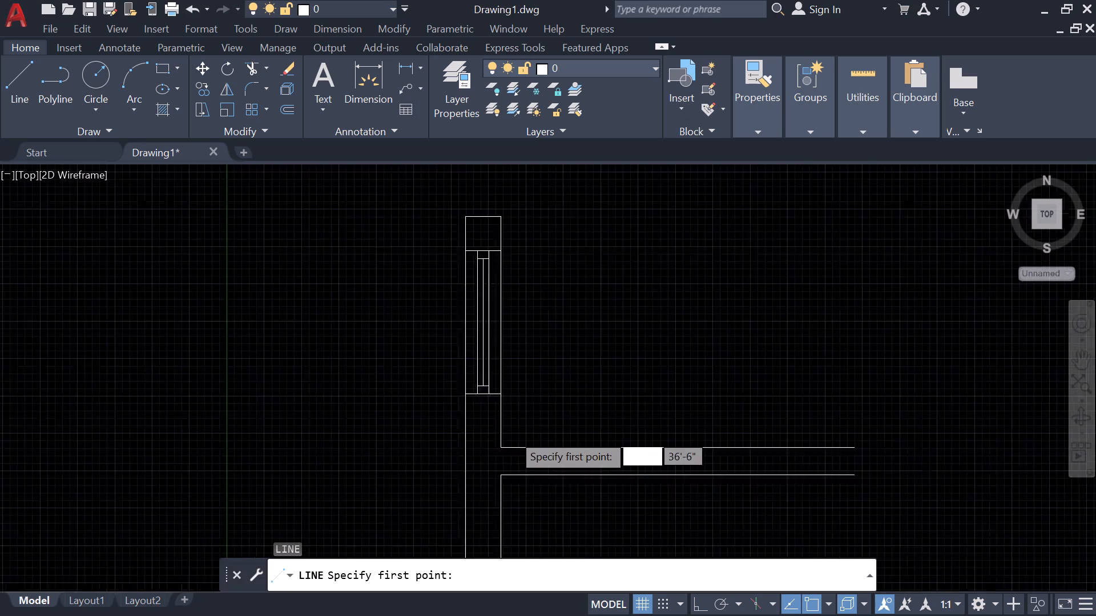
pyautogui.scroll(2, 512, 433)
pyautogui.click(466, 500)
pyautogui.scroll(-2, 485, 477)
pyautogui.moveTo(492, 461); pyautogui.dragTo(542, 339, button='middle')
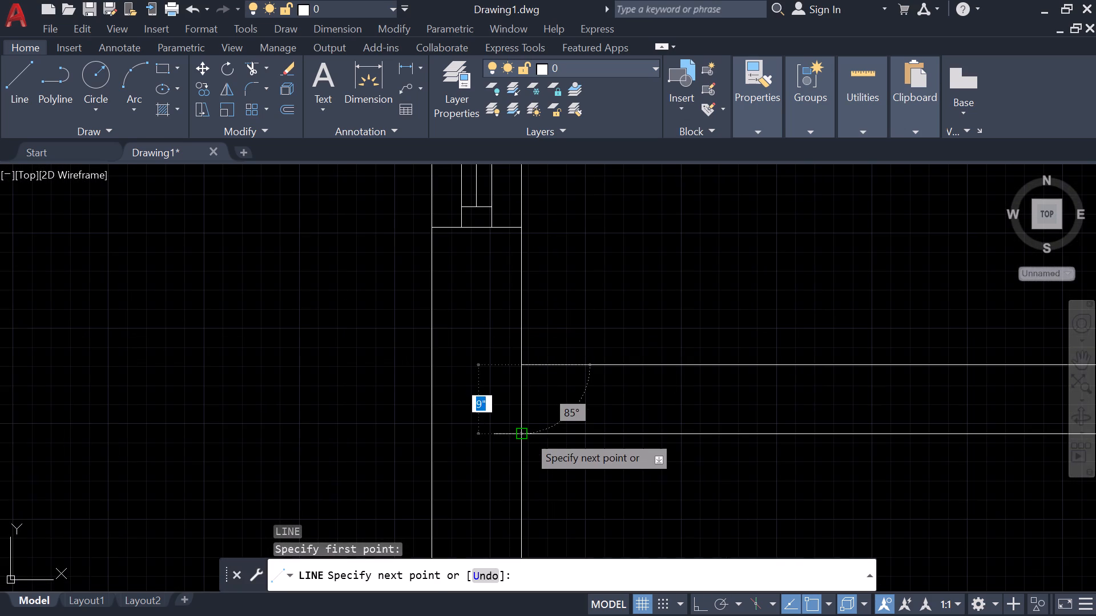
pyautogui.click(519, 436)
pyautogui.press('Escape')
# Remove both landing lines attached to the shorter, windowless section wall using Trim with a fence across them.
pyautogui.scroll(-3, 792, 505)
pyautogui.moveTo(810, 510); pyautogui.dragTo(530, 356, button='middle')
pyautogui.scroll(-2, 554, 368)
pyautogui.scroll(5, 748, 412)
pyautogui.moveTo(751, 412); pyautogui.dragTo(402, 260, button='middle')
pyautogui.scroll(-3, 313, 230)
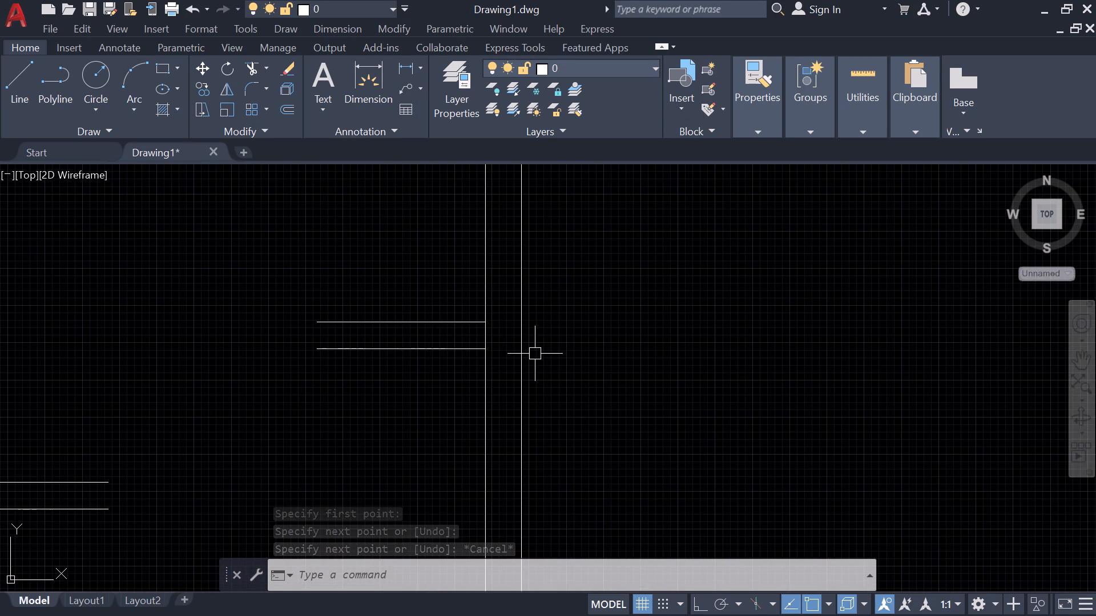
pyautogui.write('tr')
pyautogui.press('space')
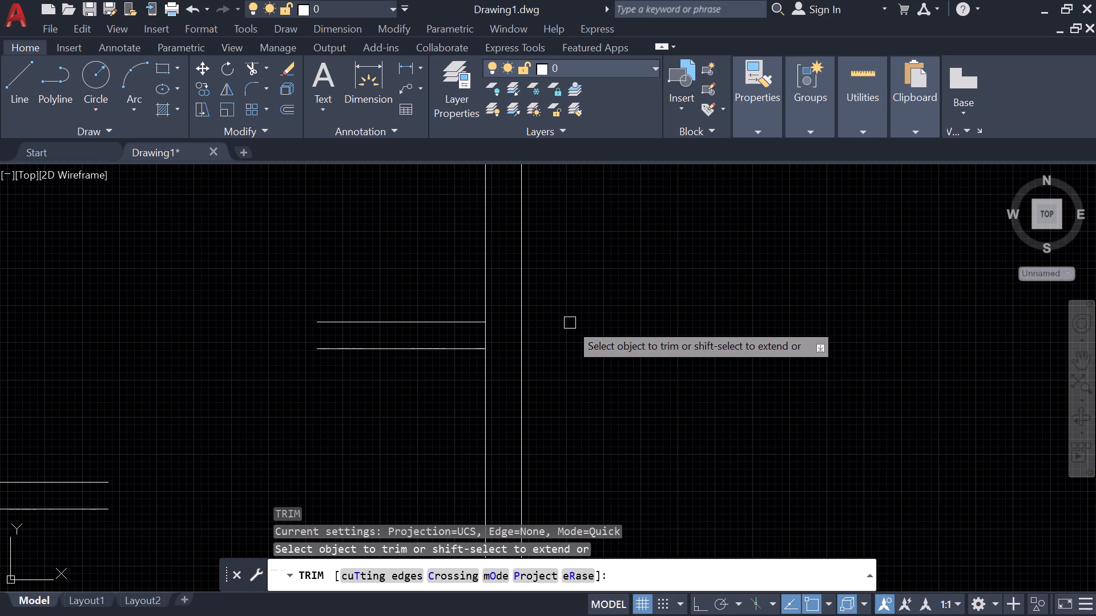
pyautogui.moveTo(399, 404); pyautogui.dragTo(399, 331)
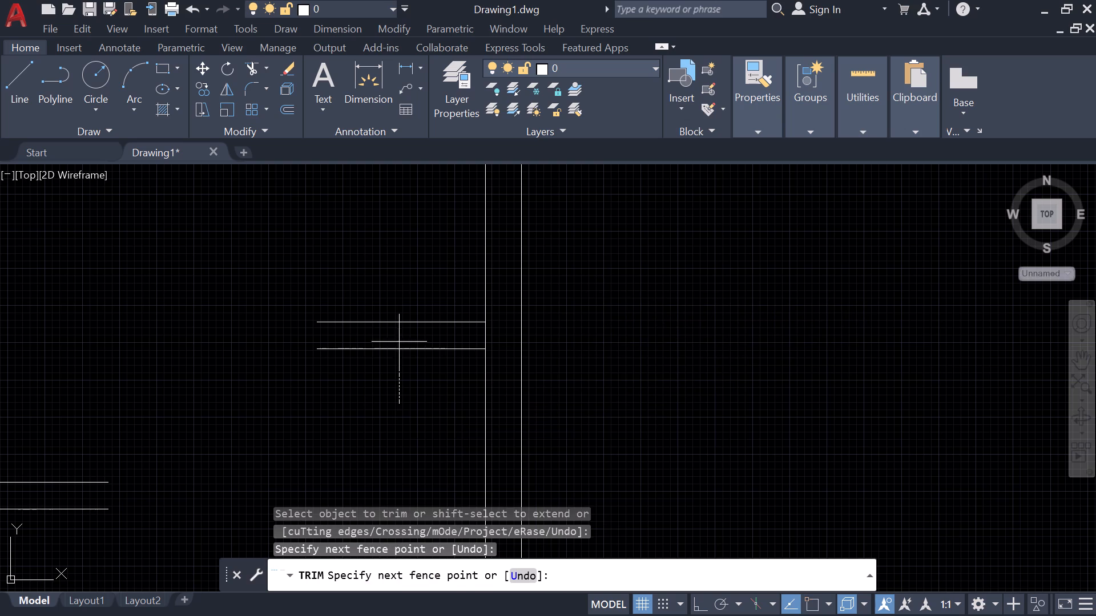
pyautogui.moveTo(399, 331); pyautogui.dragTo(399, 277)
# Remove the lower and upper pairs of landing lines from the windowed section wall by trimming with fences.
pyautogui.scroll(-3, 279, 420)
pyautogui.moveTo(257, 428); pyautogui.dragTo(611, 331, button='middle')
pyautogui.scroll(2, 611, 331)
pyautogui.moveTo(469, 326); pyautogui.dragTo(465, 423)
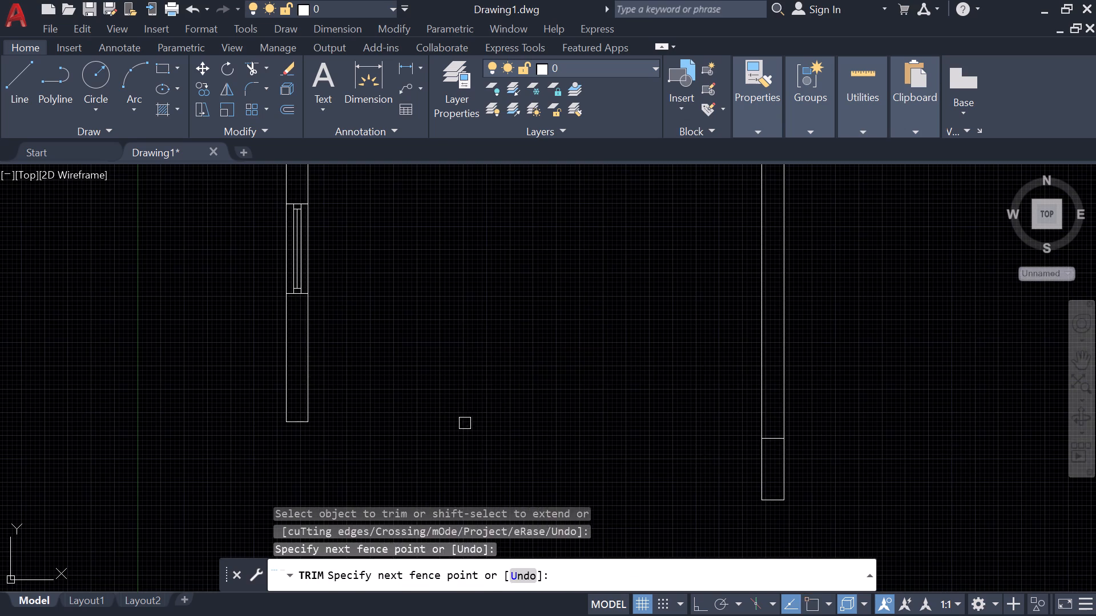
pyautogui.scroll(-3, 482, 342)
pyautogui.moveTo(483, 267); pyautogui.dragTo(508, 372, button='middle')
pyautogui.moveTo(502, 469); pyautogui.dragTo(468, 252)
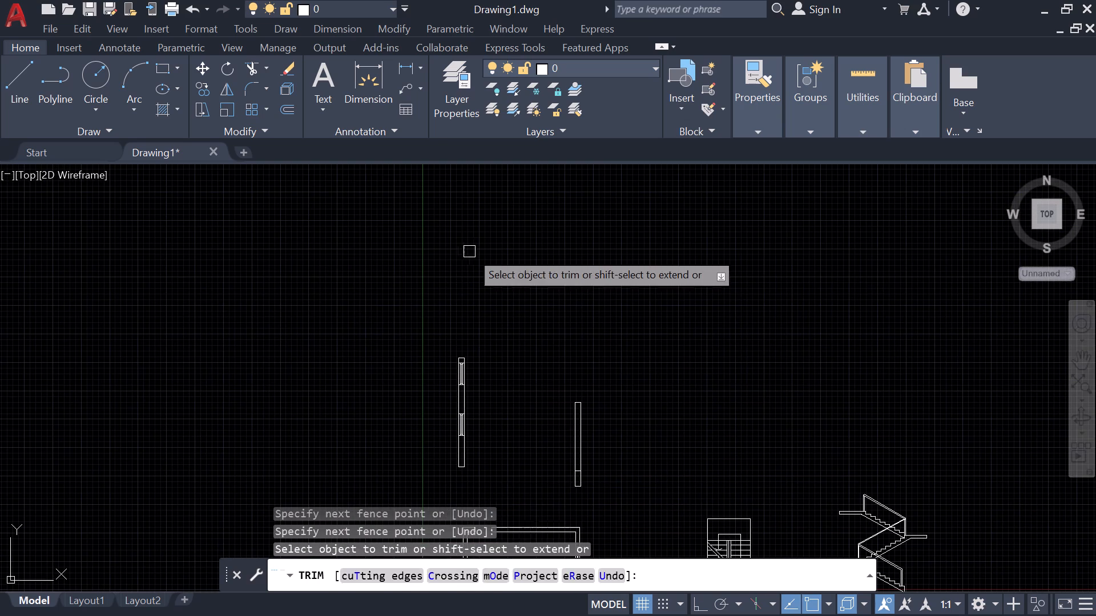
pyautogui.press('Escape')
# Move the entire multi-flight stair side profile between the two section walls, about 71'-2" away at 161°.
pyautogui.moveTo(688, 408); pyautogui.dragTo(621, 203, button='middle')
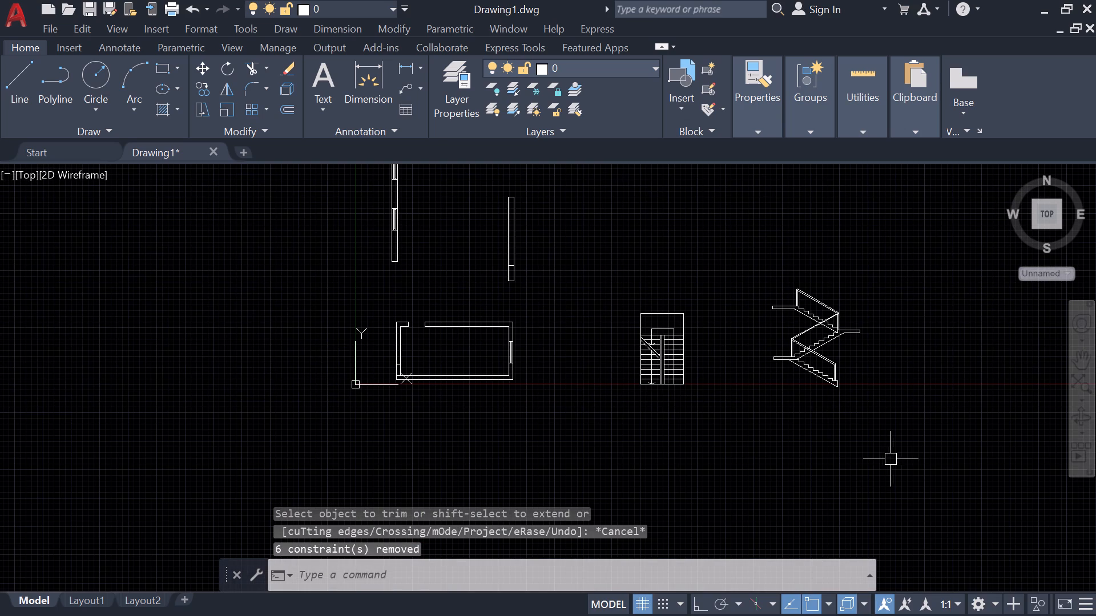
pyautogui.click(893, 458)
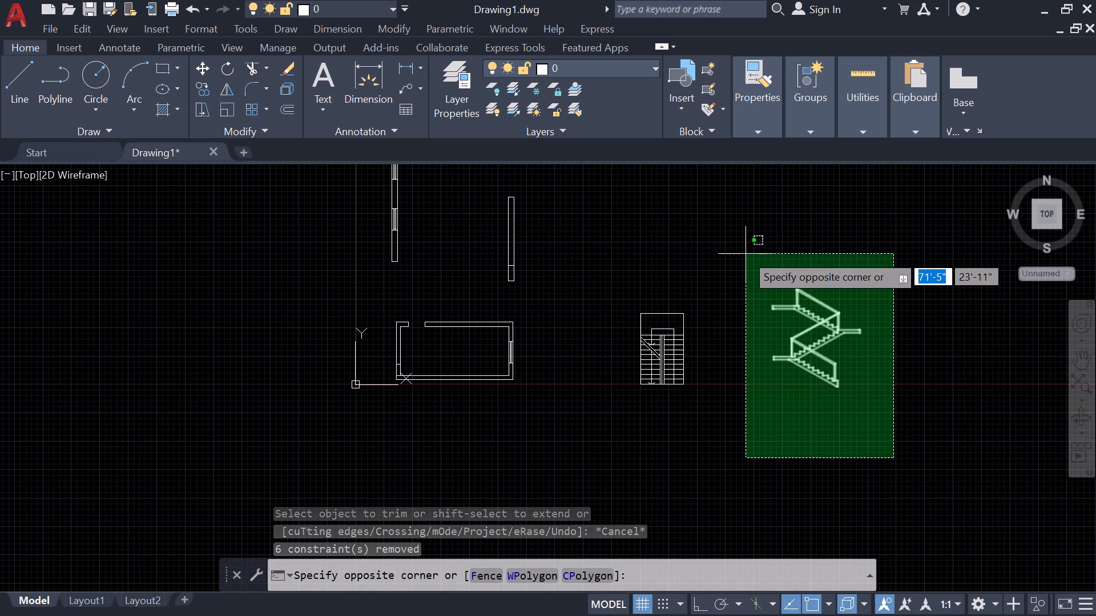
pyautogui.click(746, 254)
pyautogui.write('m')
pyautogui.press('space')
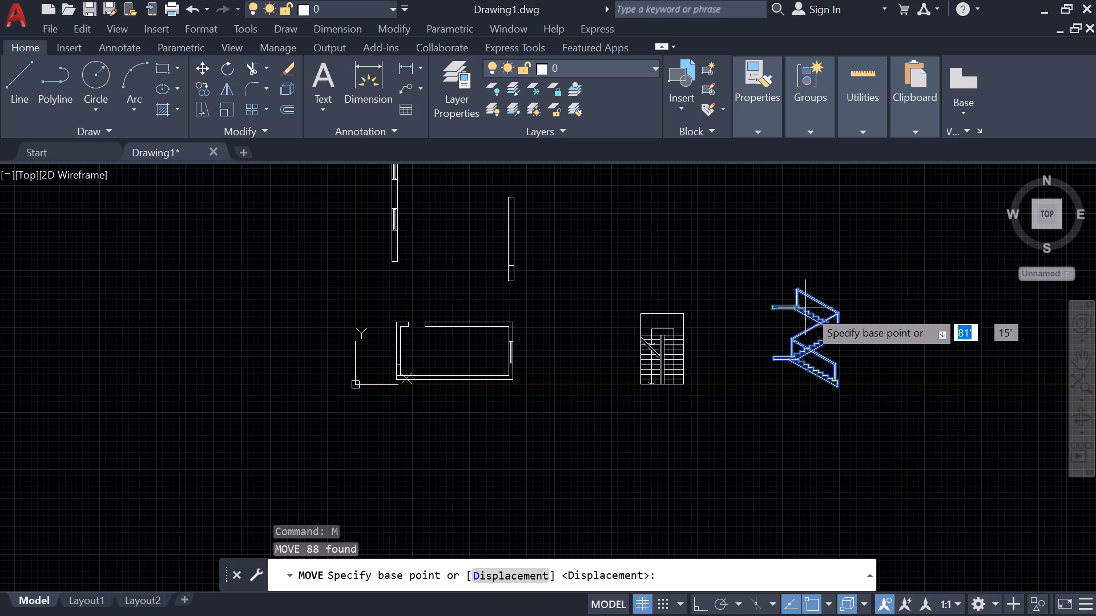
pyautogui.click(825, 337)
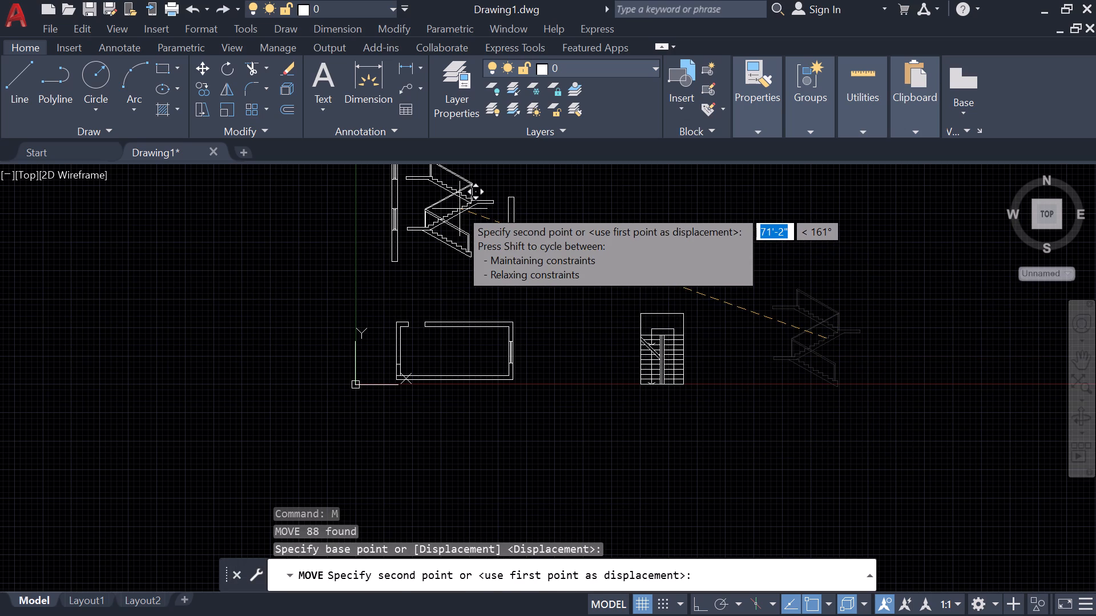
pyautogui.click(460, 209)
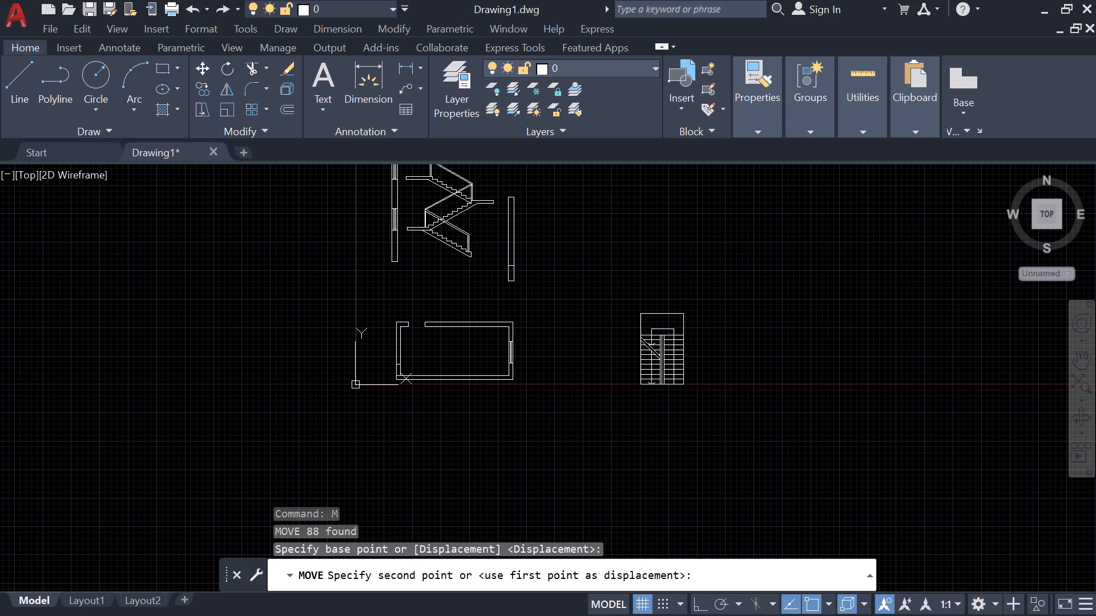
pyautogui.press('Escape')
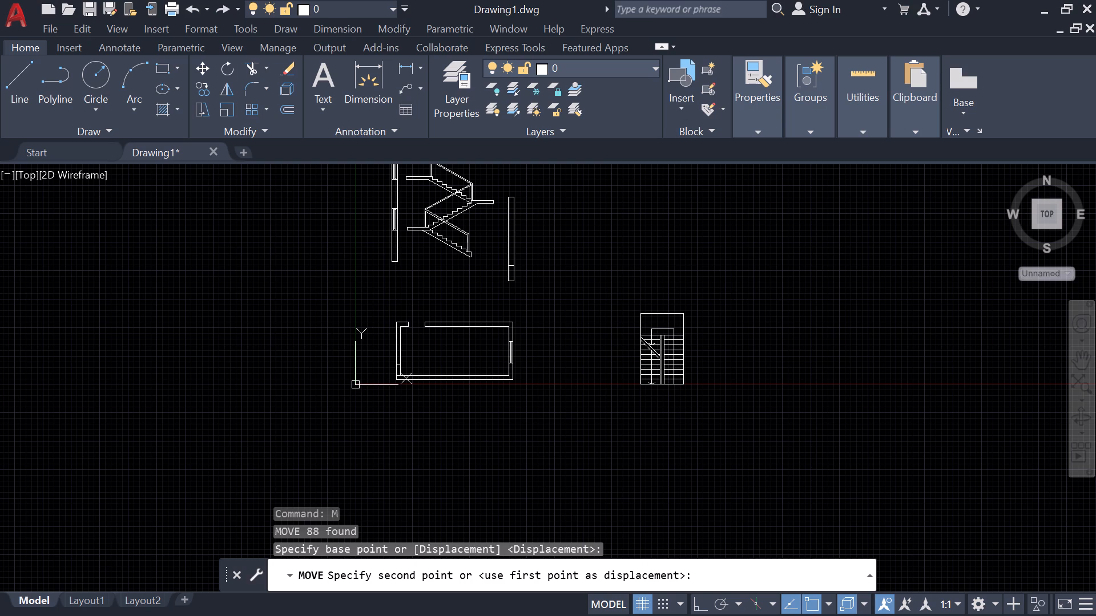
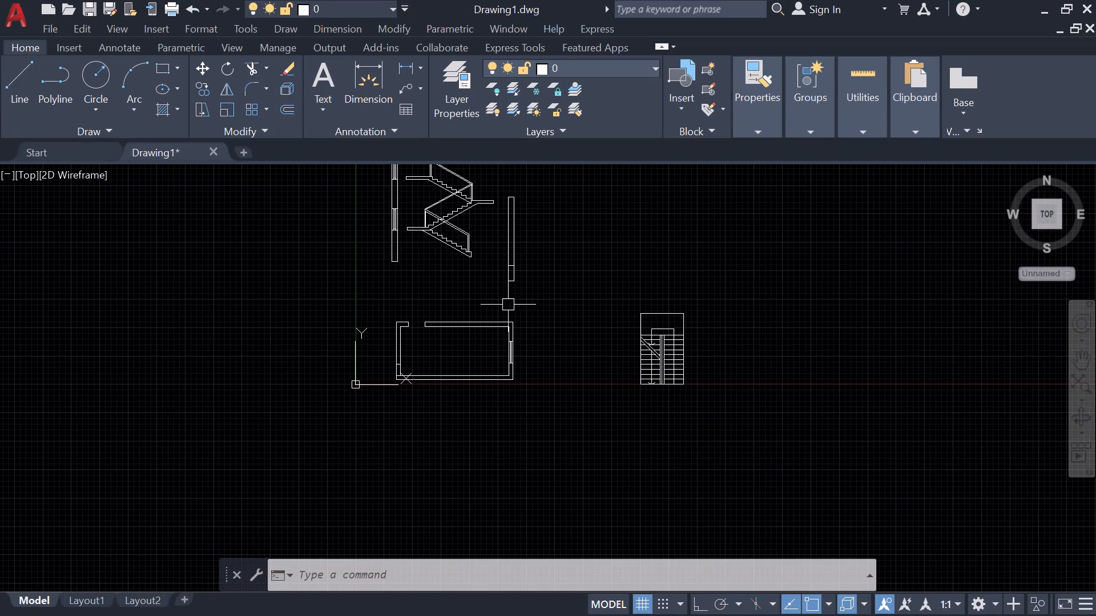
# Move the entire windowed section wall about 2' at 36° so its inner face meets the upper landing's free end.
pyautogui.moveTo(501, 246); pyautogui.dragTo(537, 352, button='middle')
pyautogui.scroll(2, 445, 305)
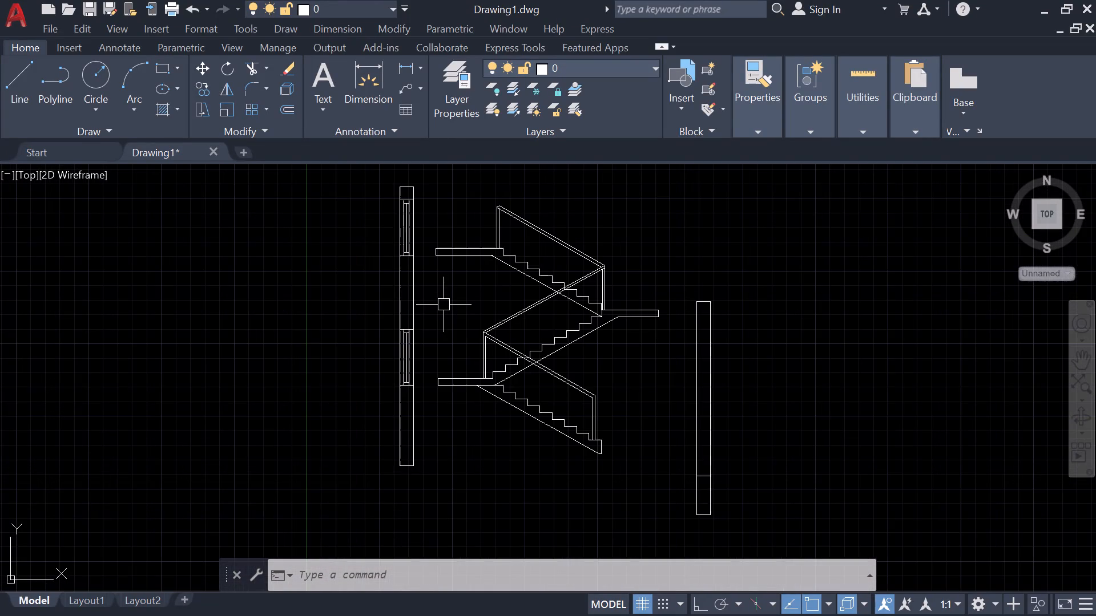
pyautogui.scroll(1, 444, 305)
pyautogui.moveTo(445, 305); pyautogui.dragTo(466, 298, button='middle')
pyautogui.scroll(-1, 466, 298)
pyautogui.click(449, 475)
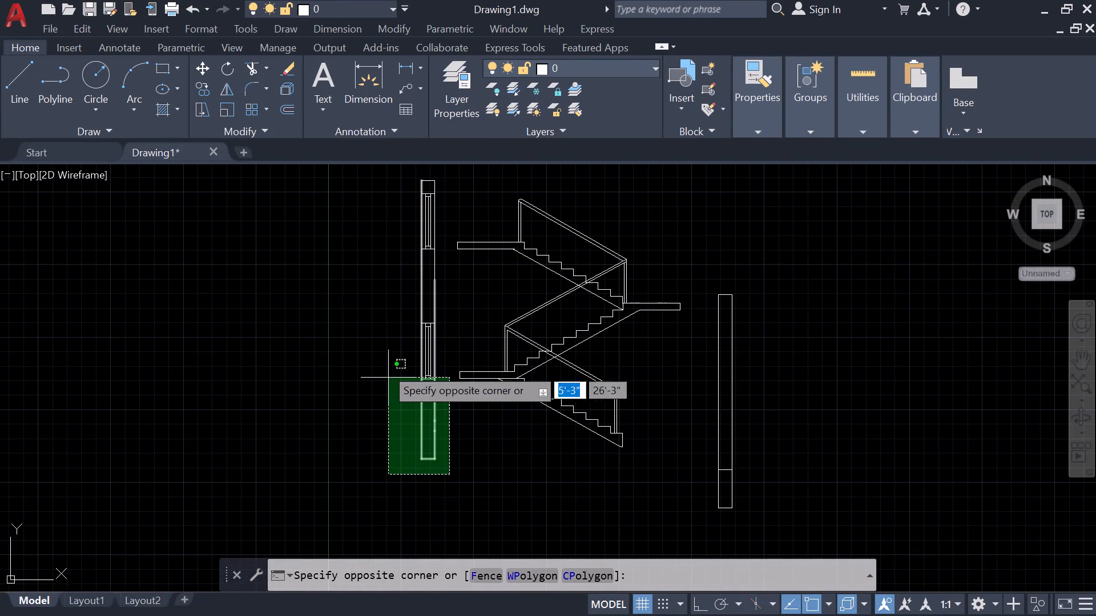
pyautogui.click(385, 174)
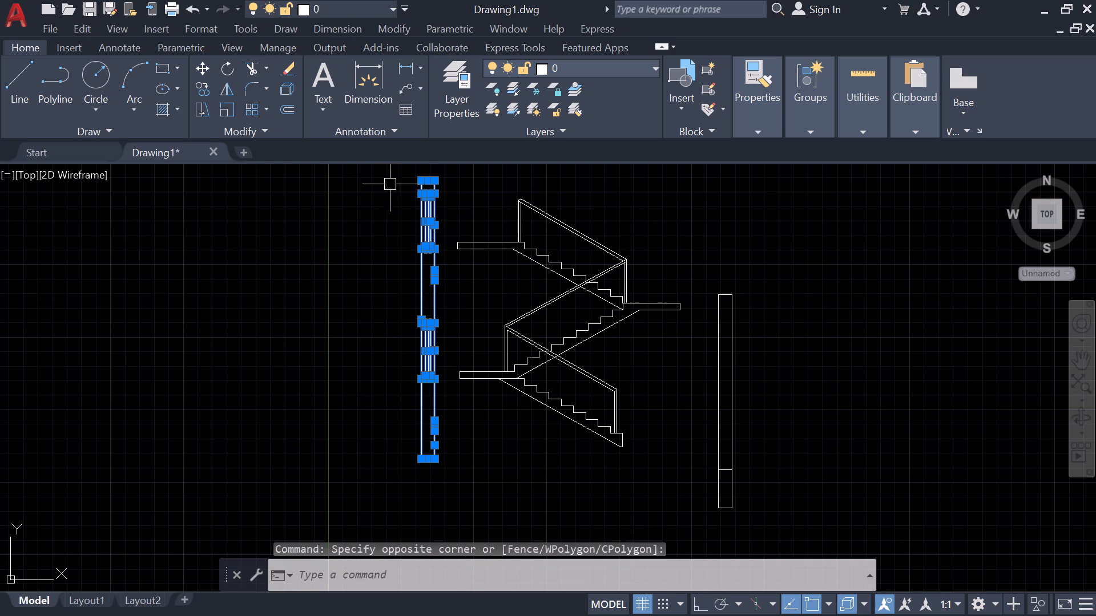
pyautogui.write('m')
pyautogui.press('space')
pyautogui.click(433, 175)
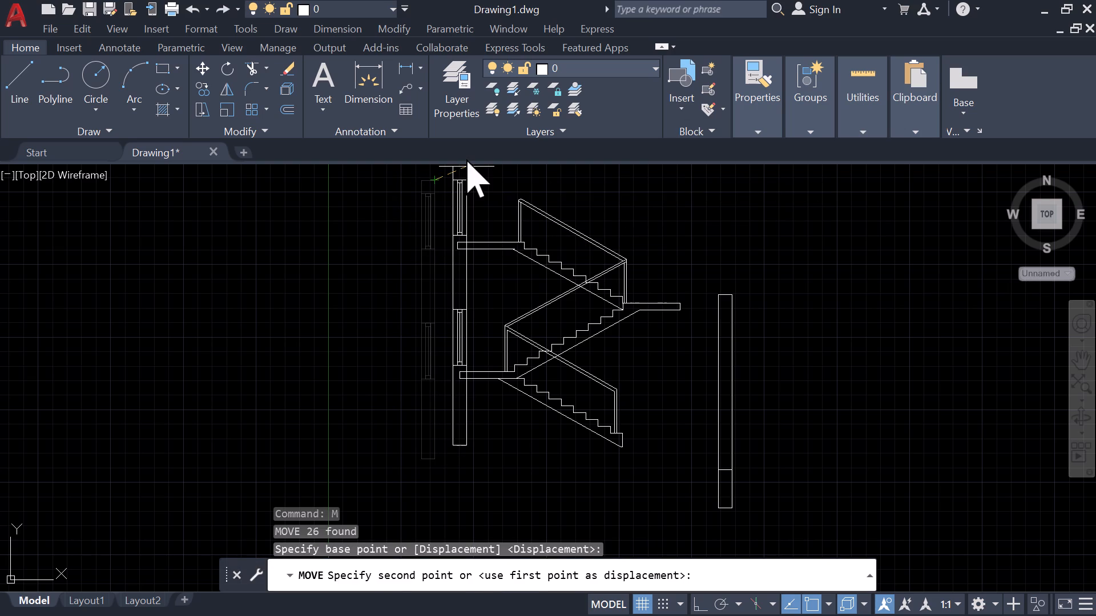
pyautogui.moveTo(466, 159); pyautogui.dragTo(461, 255, button='middle')
pyautogui.moveTo(461, 203); pyautogui.dragTo(456, 242, button='middle')
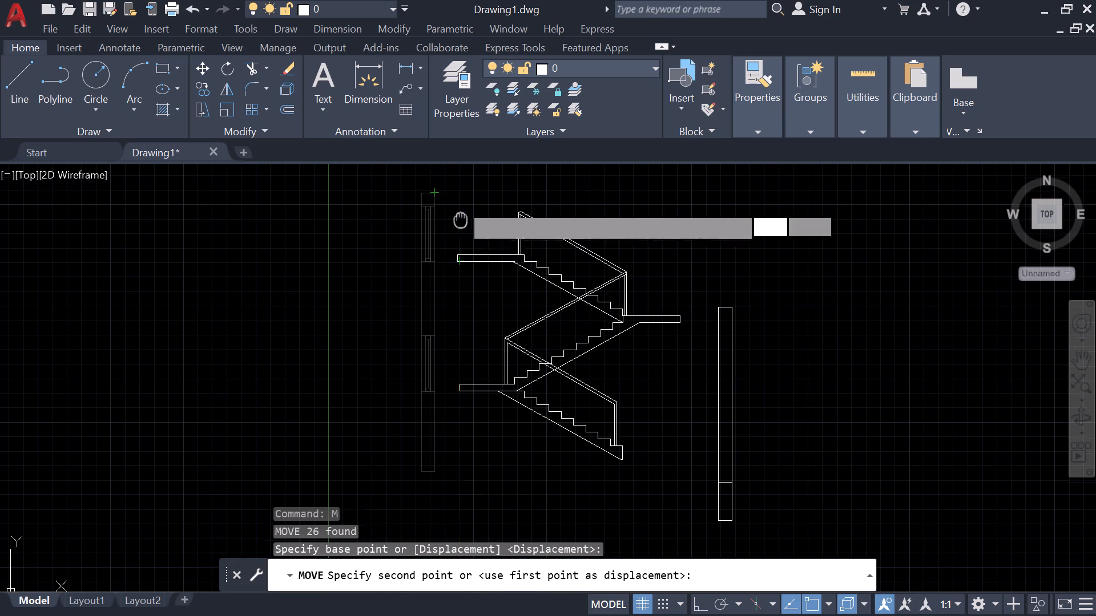
pyautogui.moveTo(456, 242); pyautogui.dragTo(453, 268, button='middle')
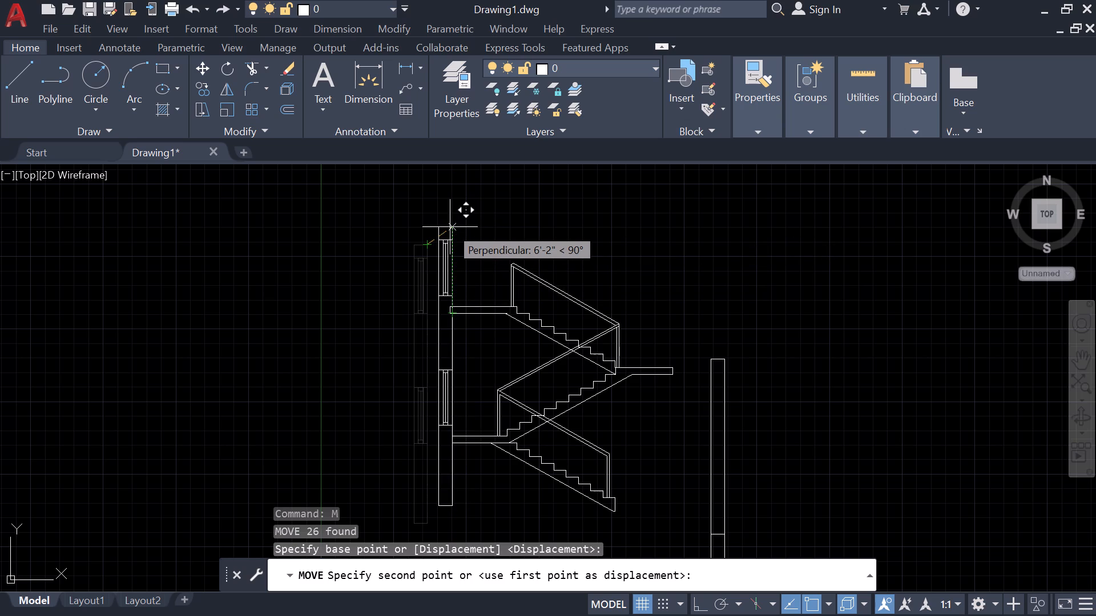
pyautogui.scroll(2, 450, 227)
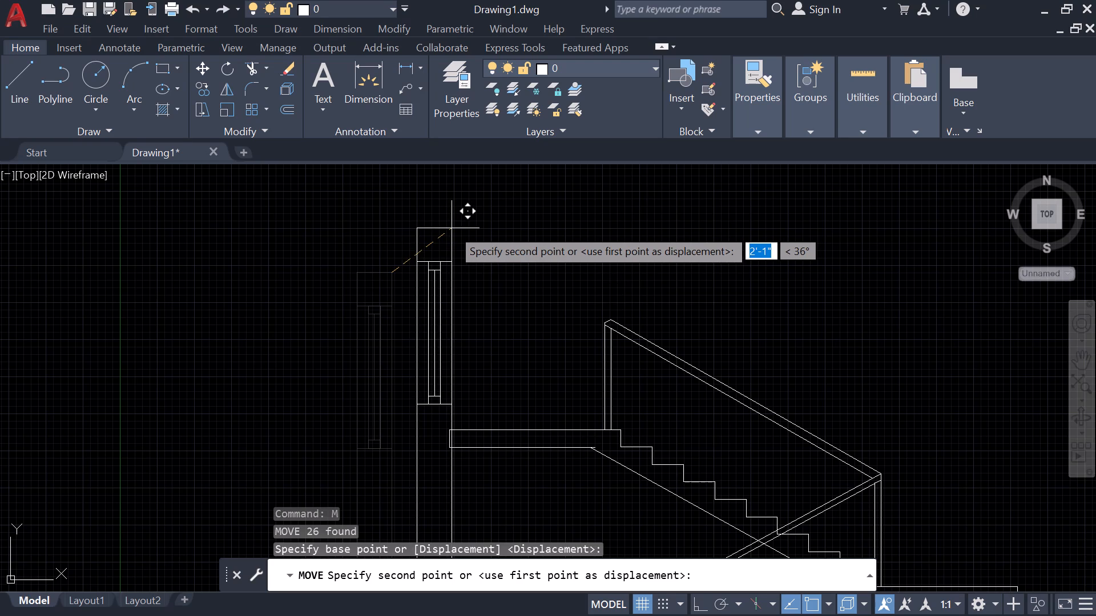
pyautogui.click(449, 228)
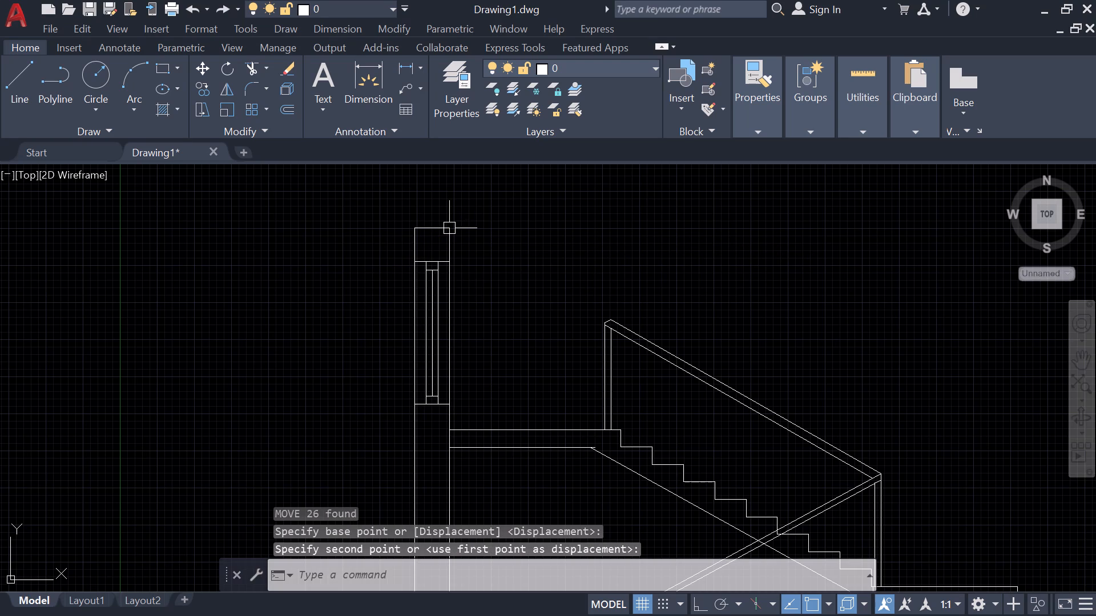
# Erase the short vertical line closing the lower landing's end beside the windowed wall.
pyautogui.scroll(-2, 449, 228)
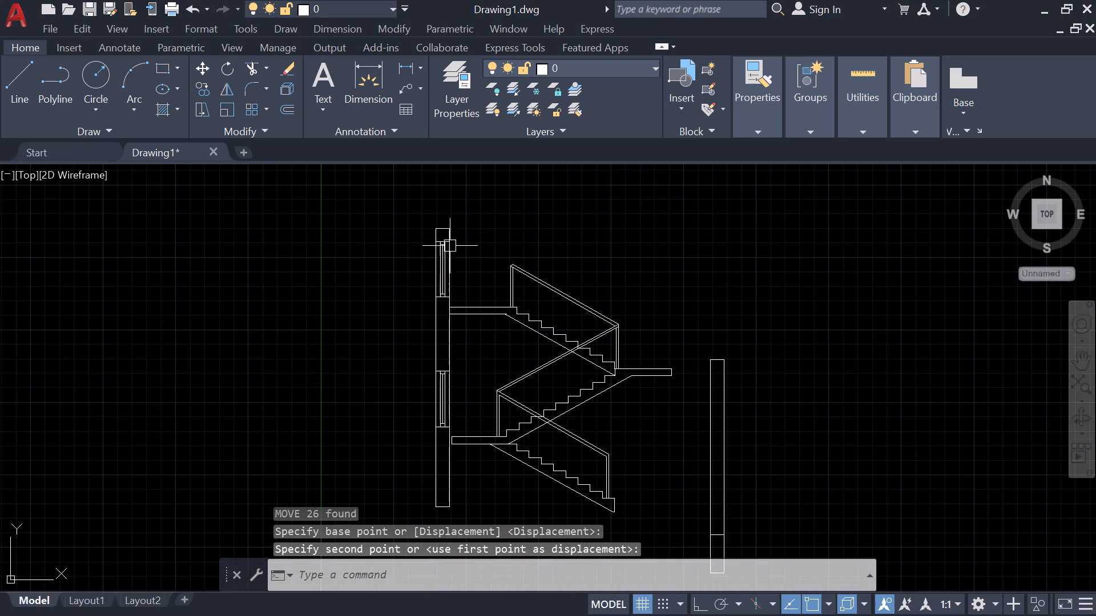
pyautogui.scroll(3, 457, 445)
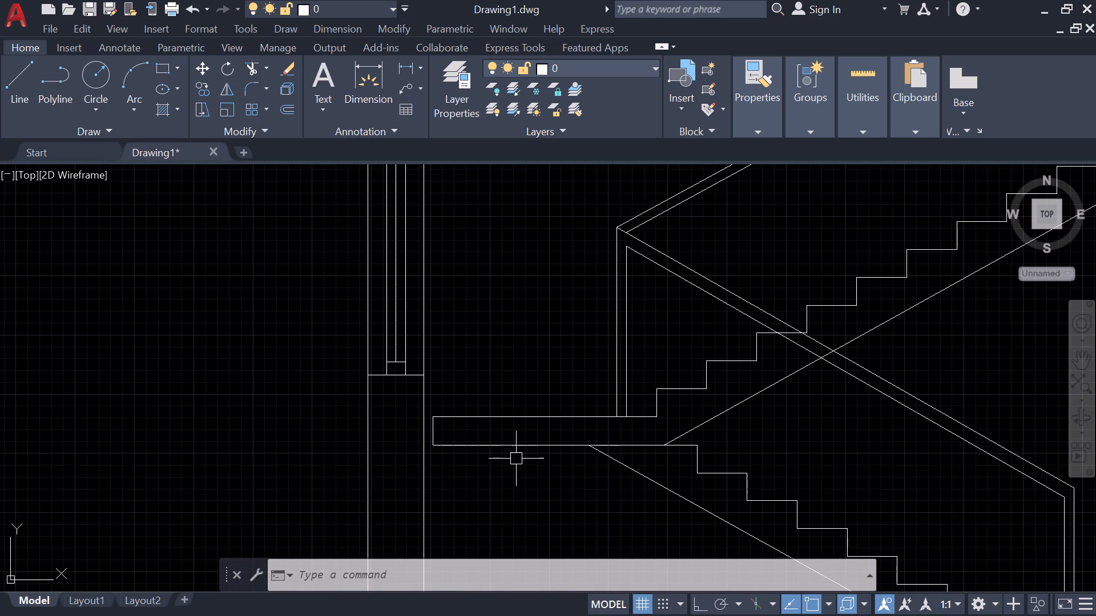
pyautogui.click(433, 431)
pyautogui.write('e')
pyautogui.press('space')
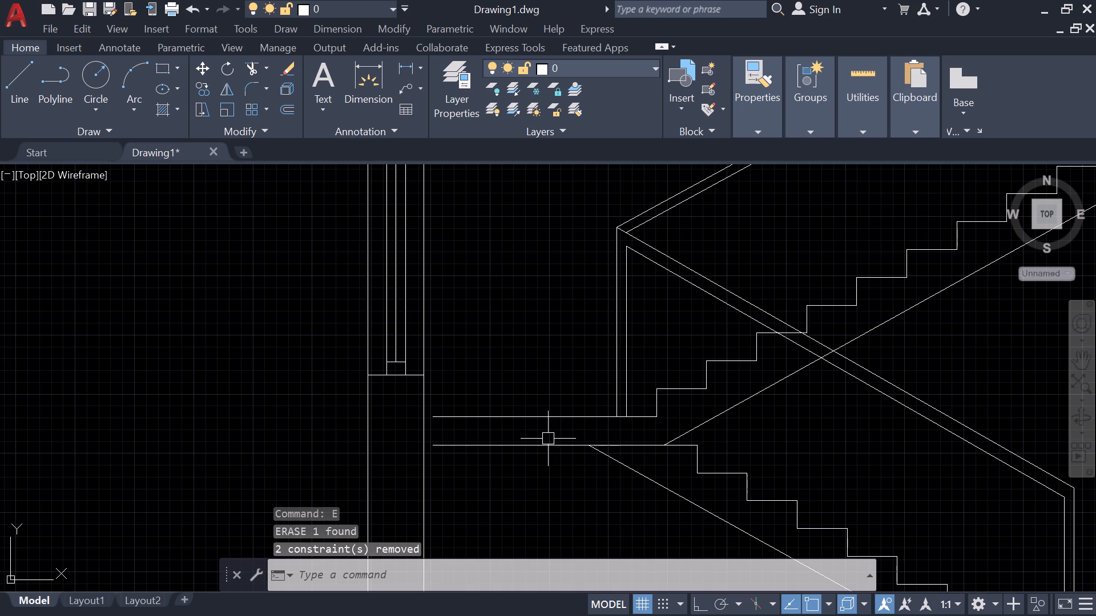
# Extend the lower landing's top and bottom lines to the windowed wall's inner face.
pyautogui.write('ex')
pyautogui.press('space')
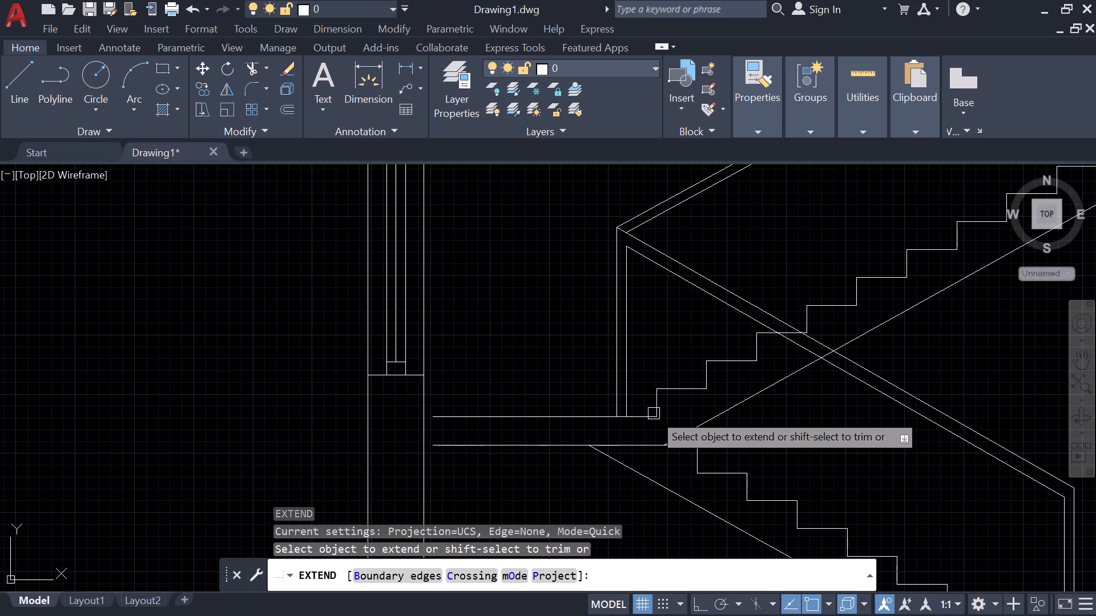
pyautogui.click(458, 416)
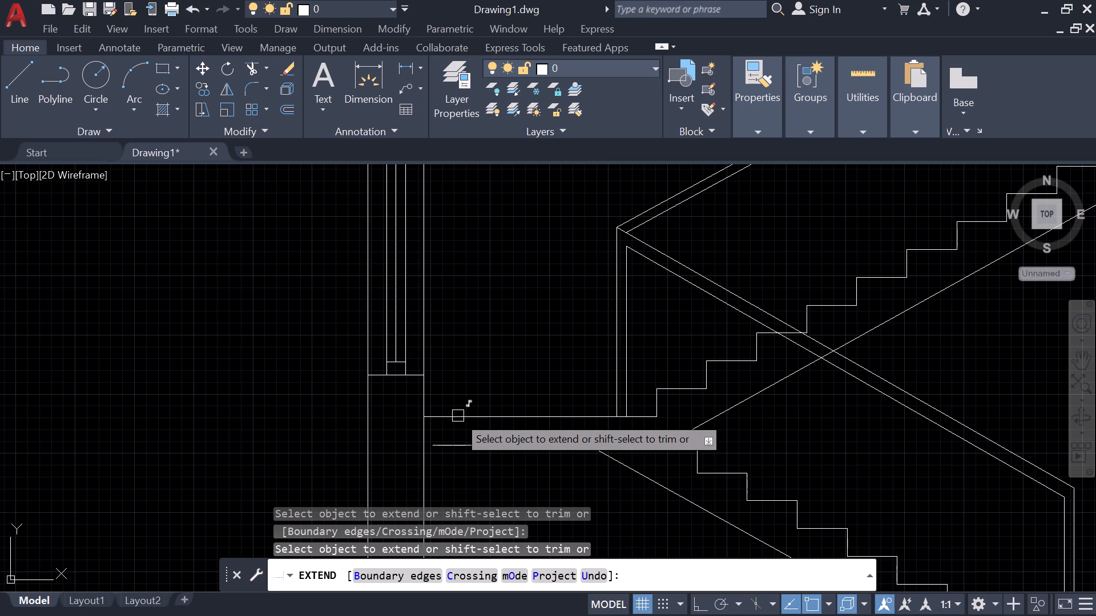
pyautogui.click(476, 449)
pyautogui.press('Escape')
pyautogui.scroll(-2, 481, 291)
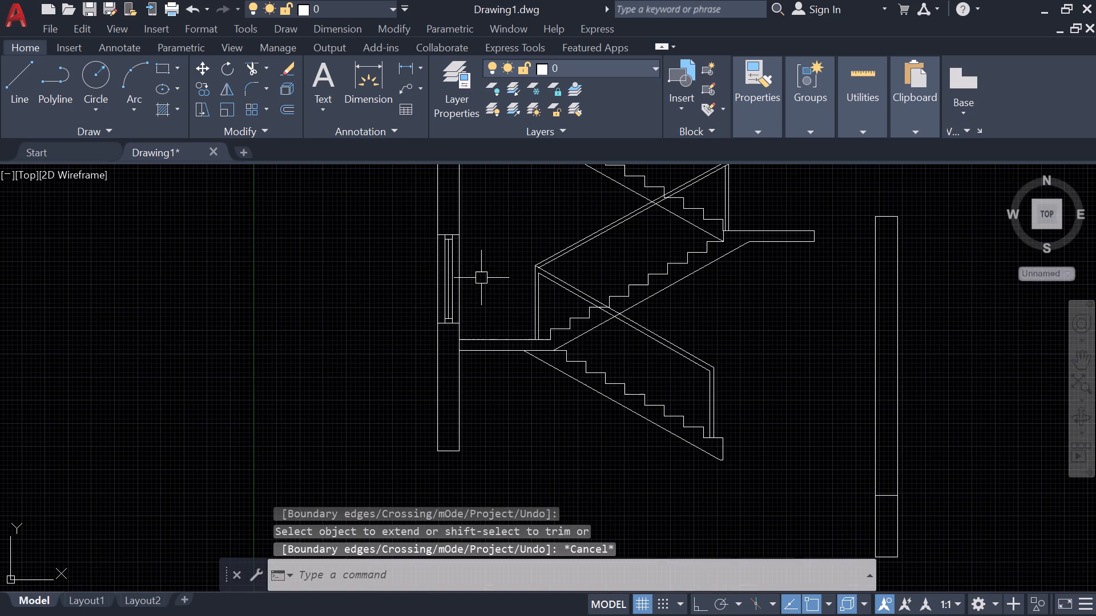
# Trim the upper landing's underside line where it runs past the top of the flight's sloping underside.
pyautogui.moveTo(482, 275); pyautogui.dragTo(469, 420, button='middle')
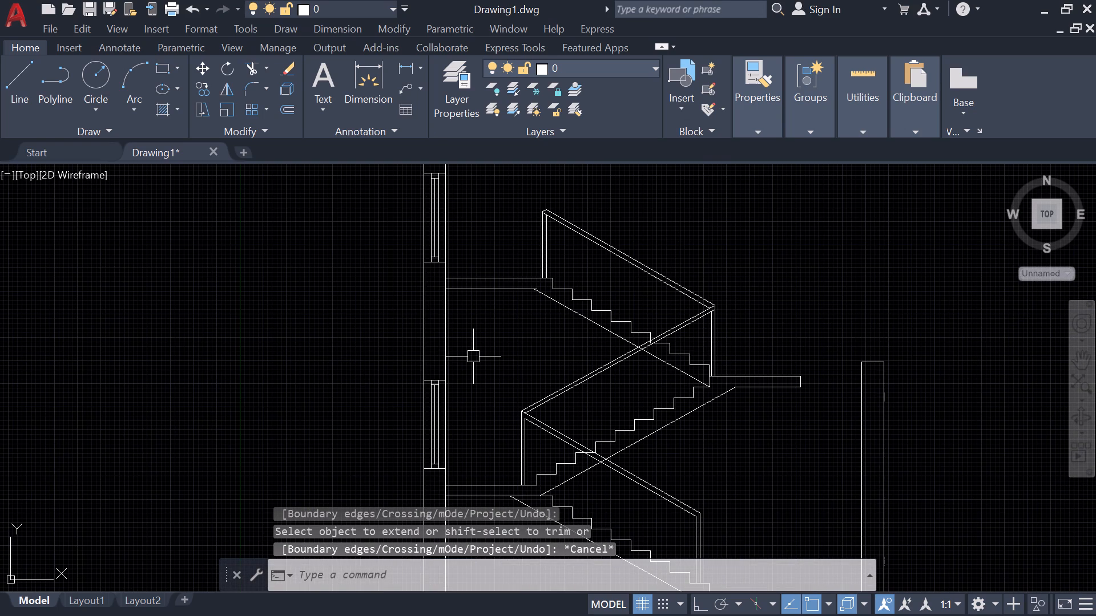
pyautogui.scroll(7, 536, 279)
pyautogui.press('t')
pyautogui.press('r')
pyautogui.press('space')
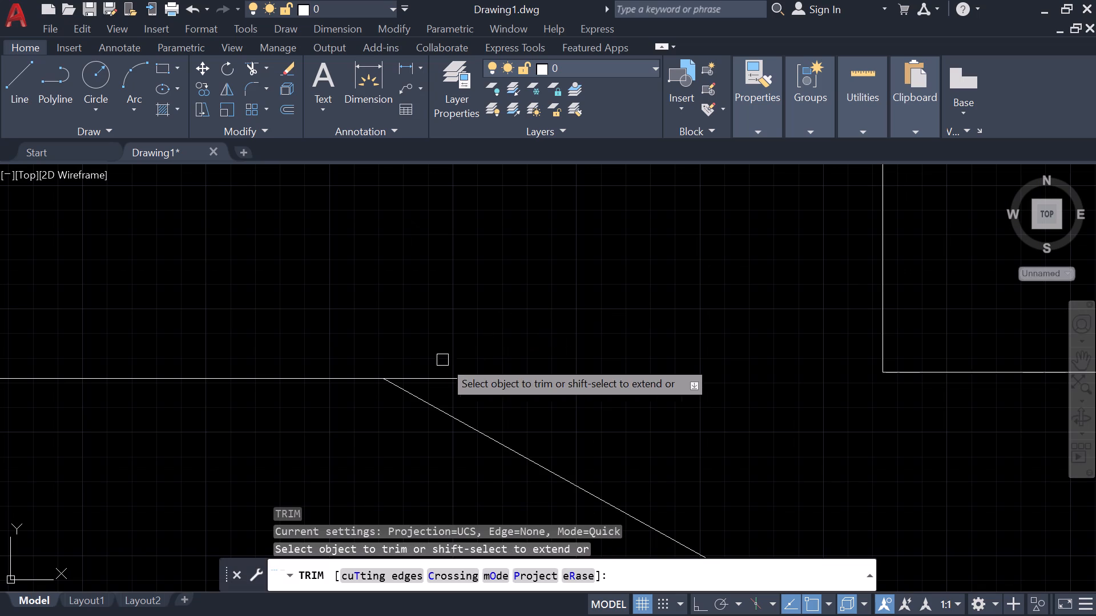
pyautogui.click(445, 382)
pyautogui.scroll(-3, 476, 382)
pyautogui.moveTo(615, 410); pyautogui.dragTo(611, 406, button='middle')
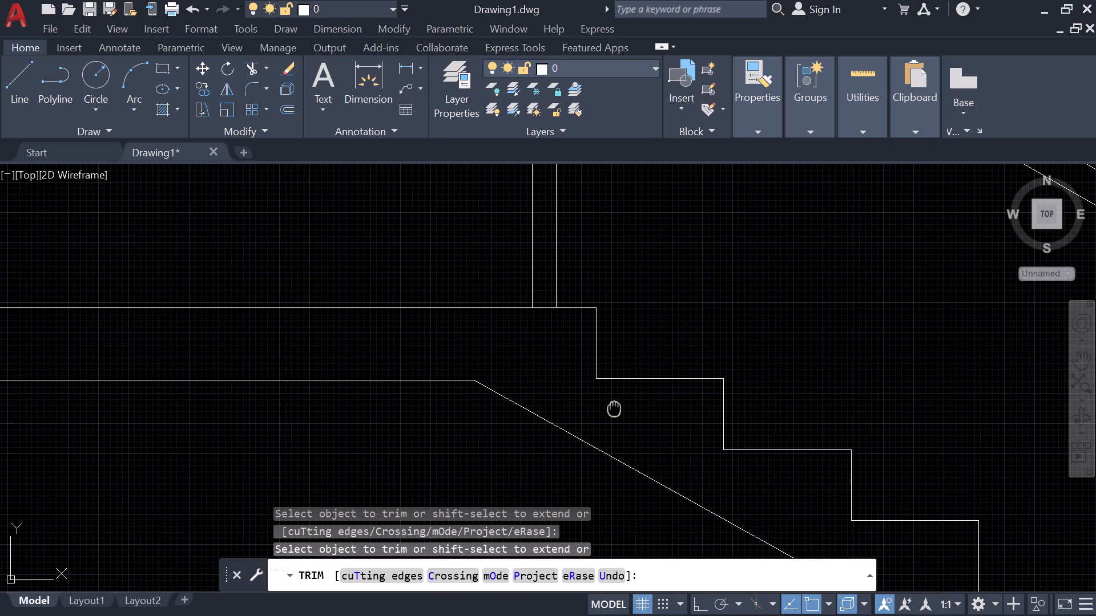
pyautogui.moveTo(611, 406); pyautogui.dragTo(594, 382, button='middle')
pyautogui.scroll(-1, 527, 298)
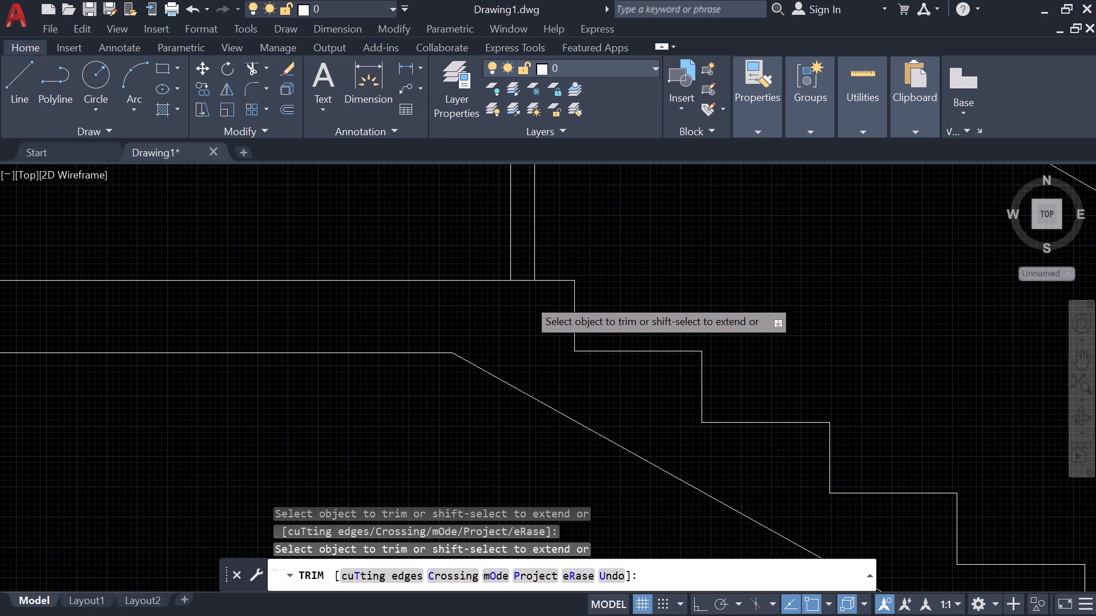
pyautogui.scroll(-1, 527, 298)
pyautogui.moveTo(529, 369); pyautogui.dragTo(437, 281, button='middle')
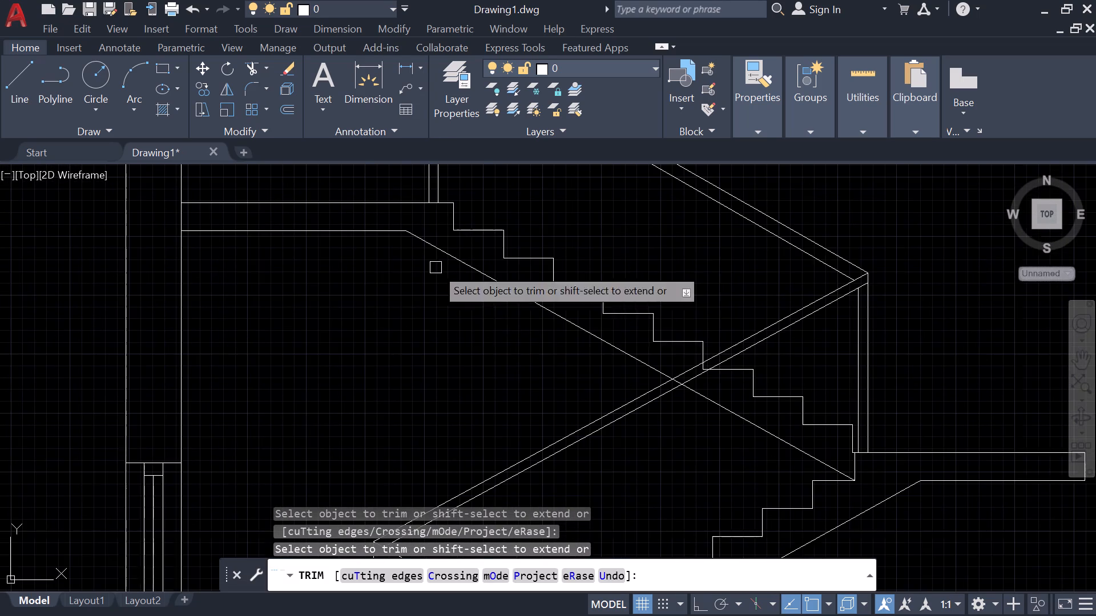
pyautogui.scroll(3, 920, 463)
pyautogui.scroll(6, 689, 422)
pyautogui.scroll(7, 632, 415)
pyautogui.scroll(-4, 655, 377)
pyautogui.press('Escape')
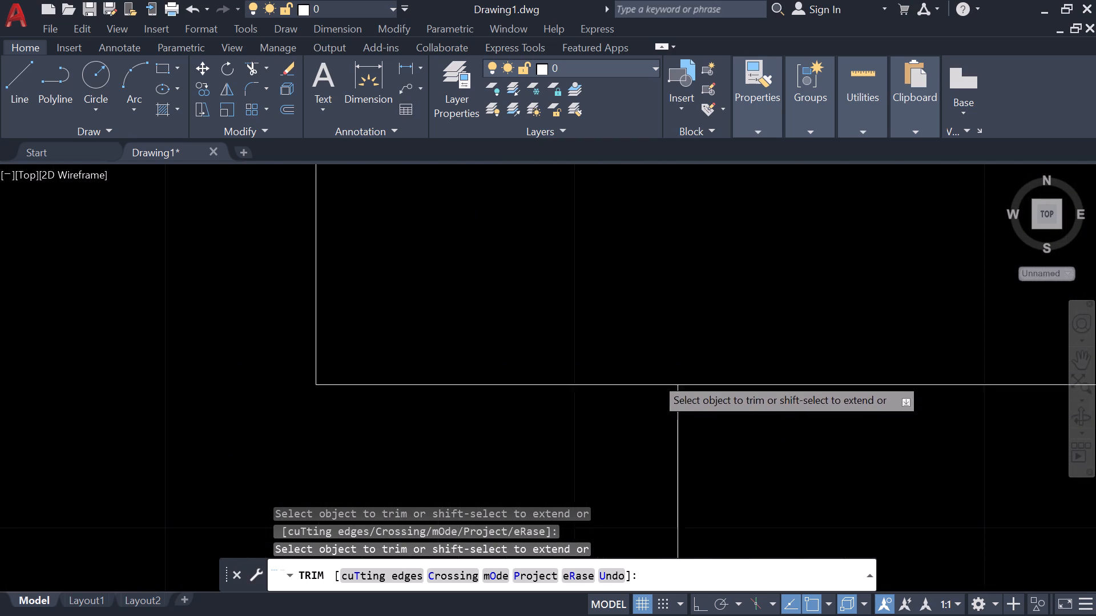
# Start moving the entire shorter, windowless section wall near the mid-level landing's free end.
pyautogui.scroll(-20, 657, 383)
pyautogui.scroll(-1, 657, 383)
pyautogui.scroll(2, 622, 420)
pyautogui.moveTo(622, 421); pyautogui.dragTo(653, 319, button='middle')
pyautogui.scroll(1, 625, 386)
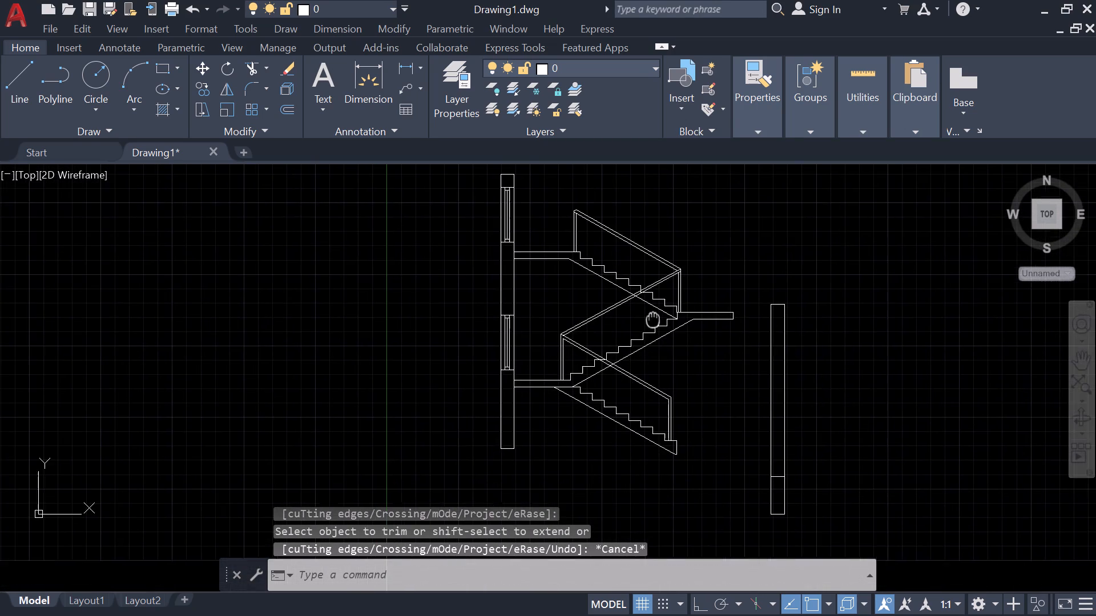
pyautogui.moveTo(653, 319); pyautogui.dragTo(655, 319, button='middle')
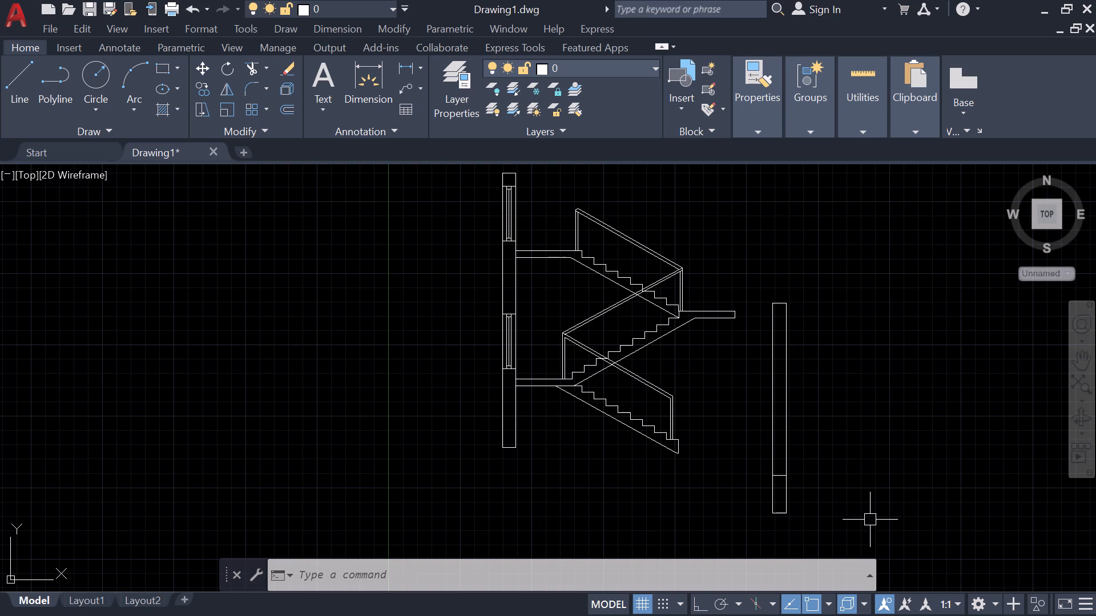
pyautogui.click(802, 521)
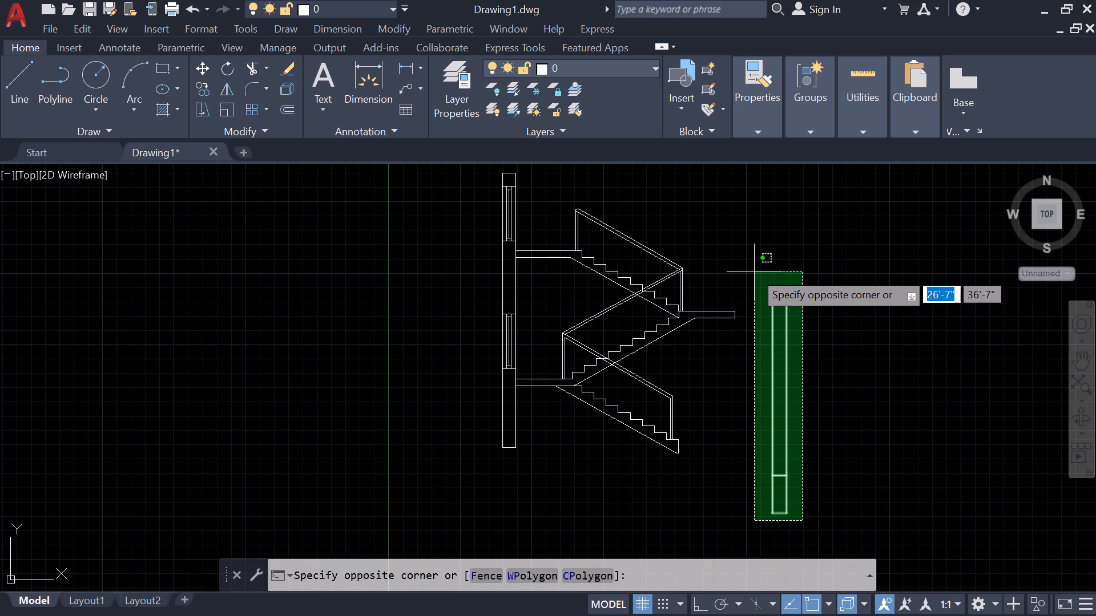
pyautogui.click(754, 271)
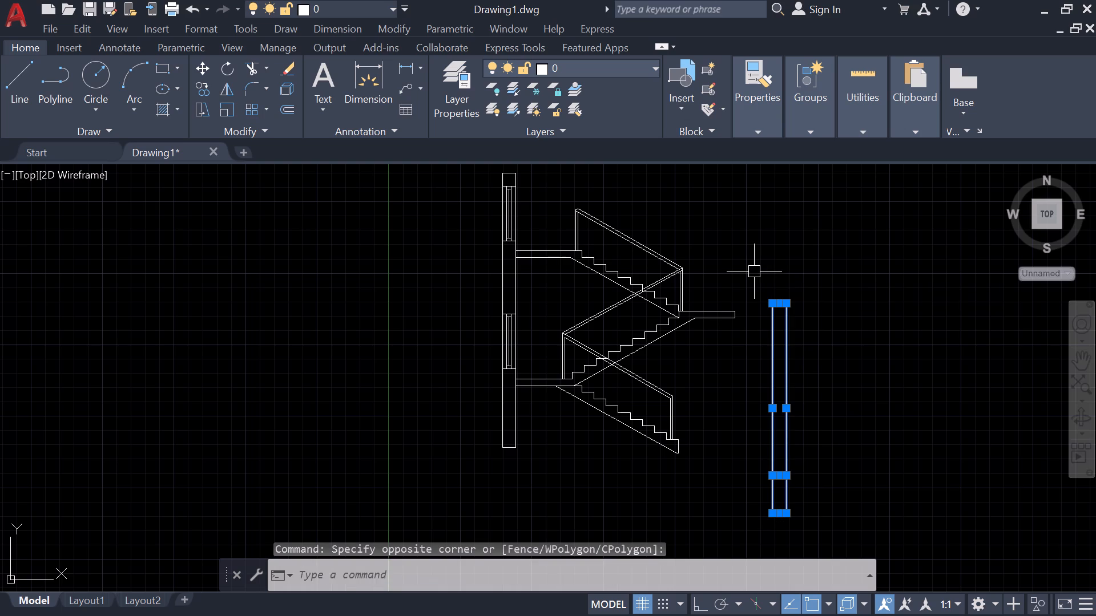
pyautogui.write('m')
pyautogui.press('space')
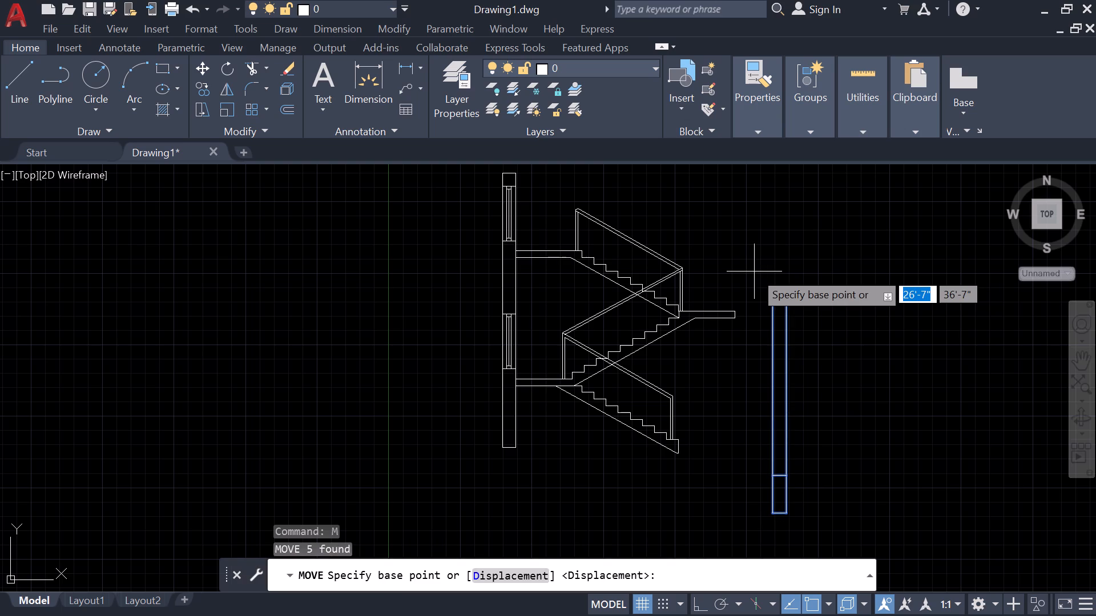
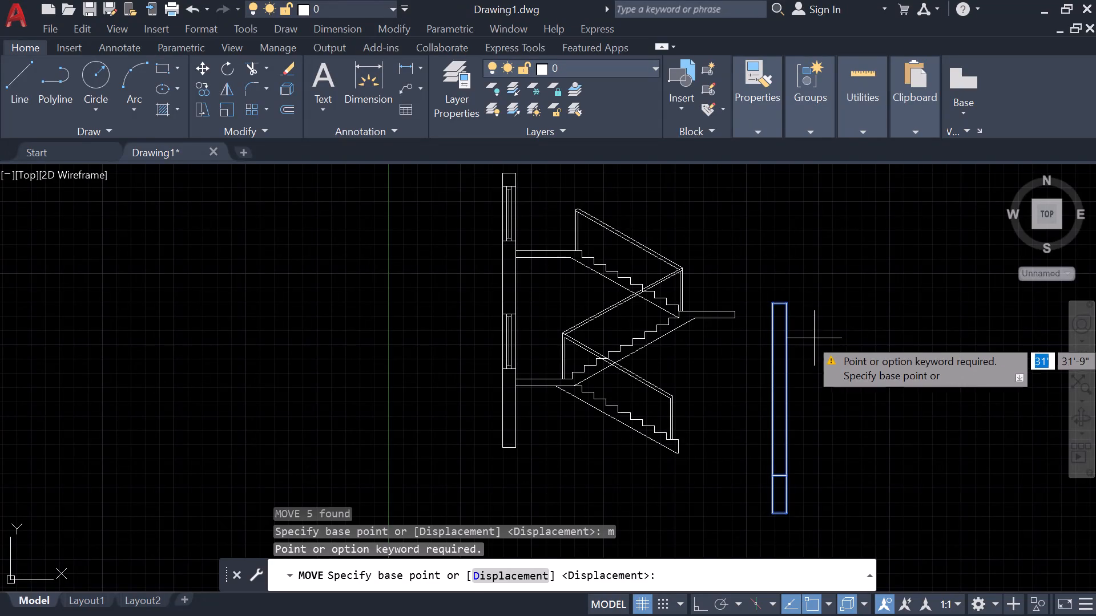
# Place the windowless section wall with its inner face on the end of the mid-level landing's underside line.
pyautogui.click(771, 385)
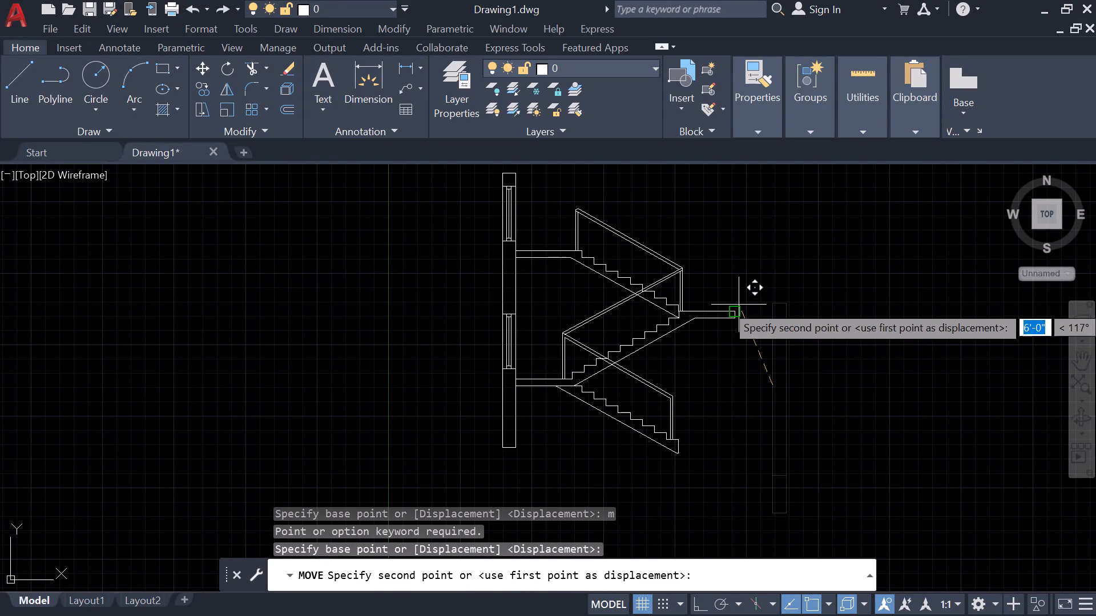
pyautogui.scroll(2, 740, 322)
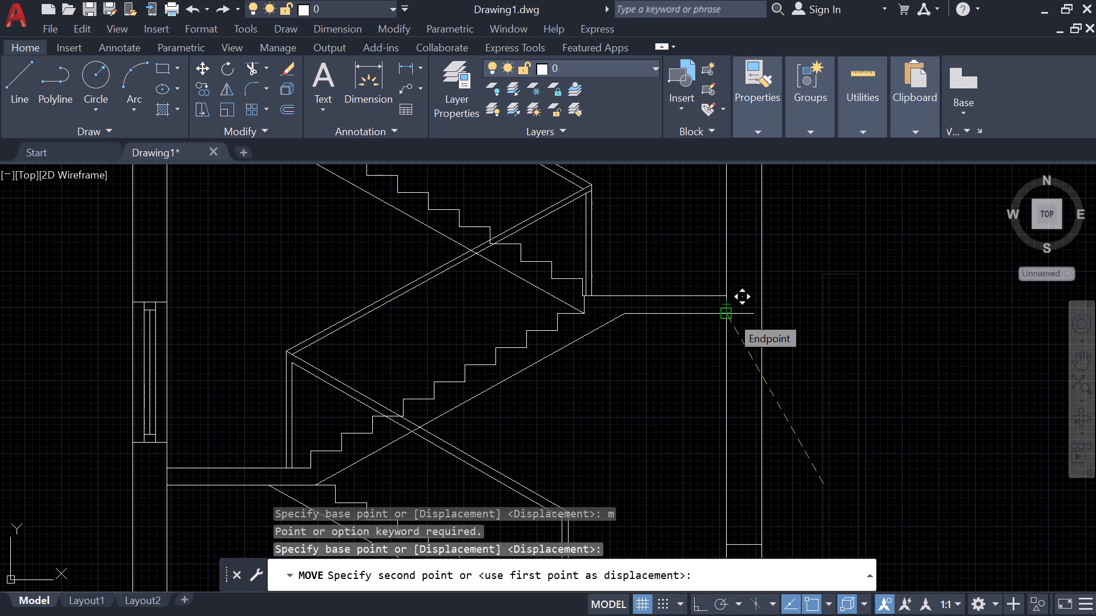
pyautogui.click(731, 315)
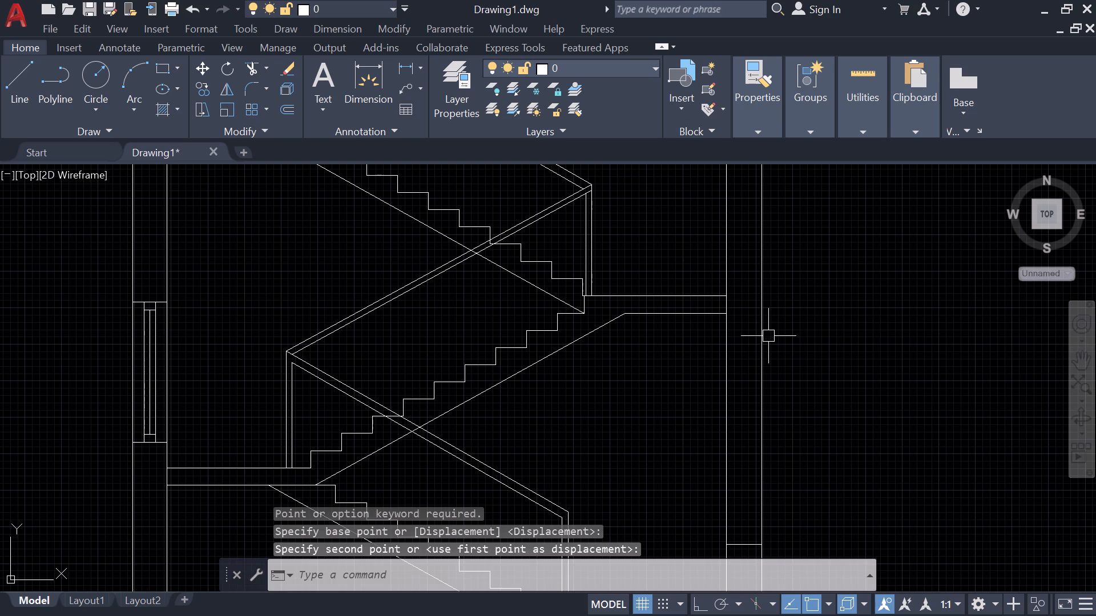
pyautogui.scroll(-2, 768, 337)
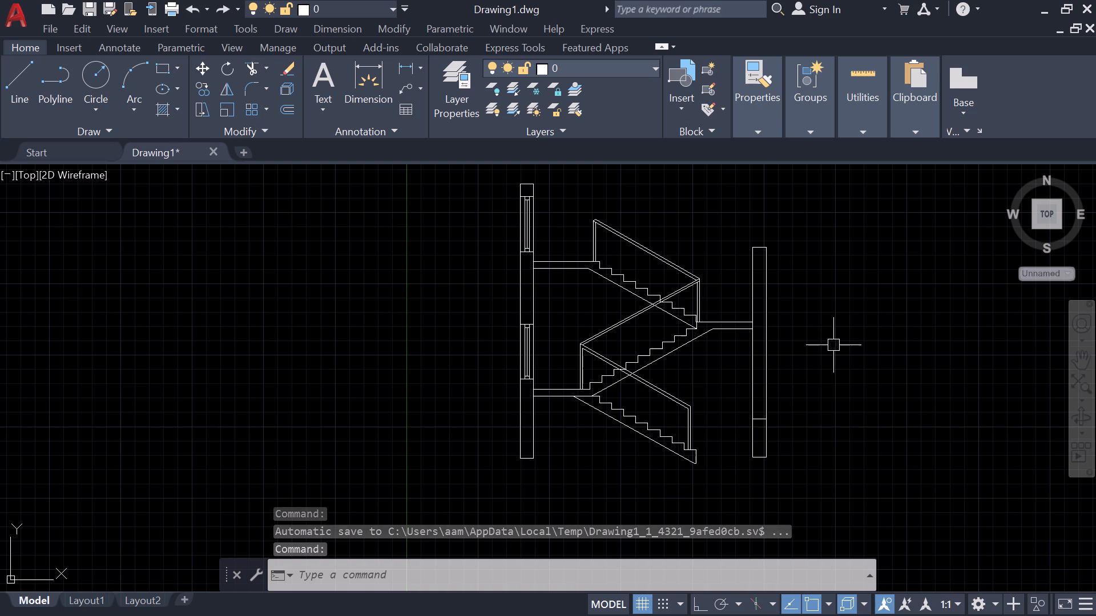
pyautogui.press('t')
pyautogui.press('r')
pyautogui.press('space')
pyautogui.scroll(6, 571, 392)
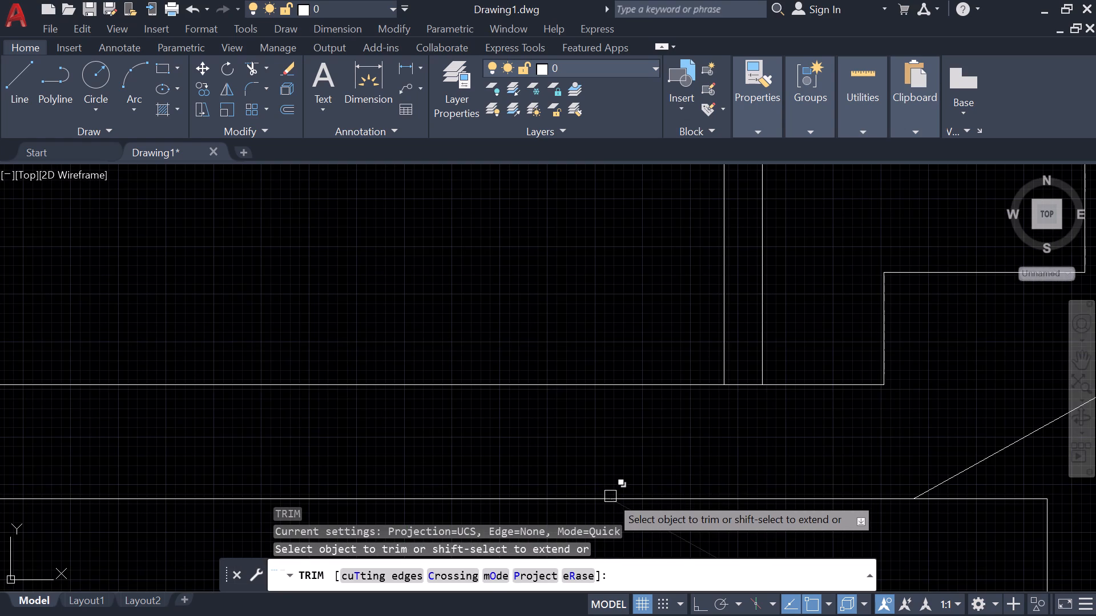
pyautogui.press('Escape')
# Examine the stair profile between both section walls, including where the flights meet the underside of the lower landing.
pyautogui.scroll(1, 669, 476)
pyautogui.scroll(-6, 669, 476)
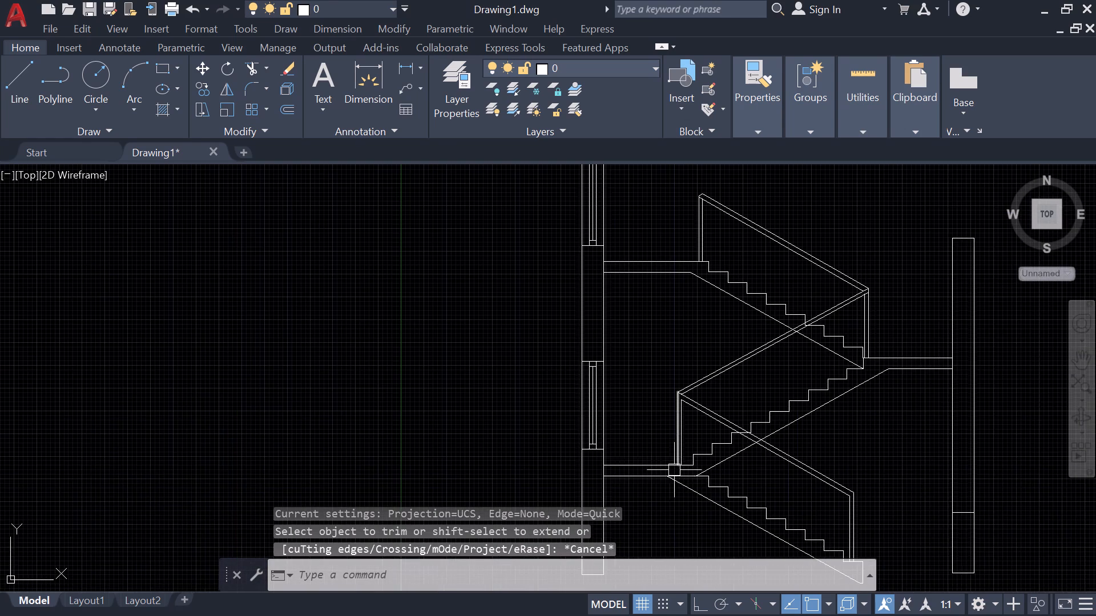
pyautogui.moveTo(628, 466); pyautogui.dragTo(549, 455, button='middle')
pyautogui.scroll(-1, 545, 453)
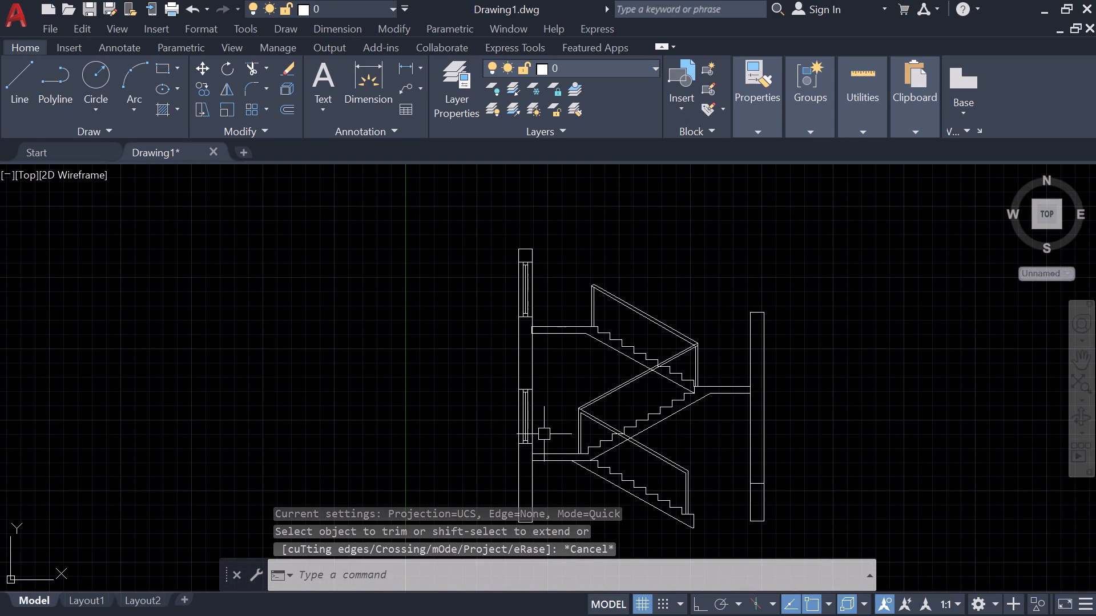
pyautogui.scroll(-1, 555, 435)
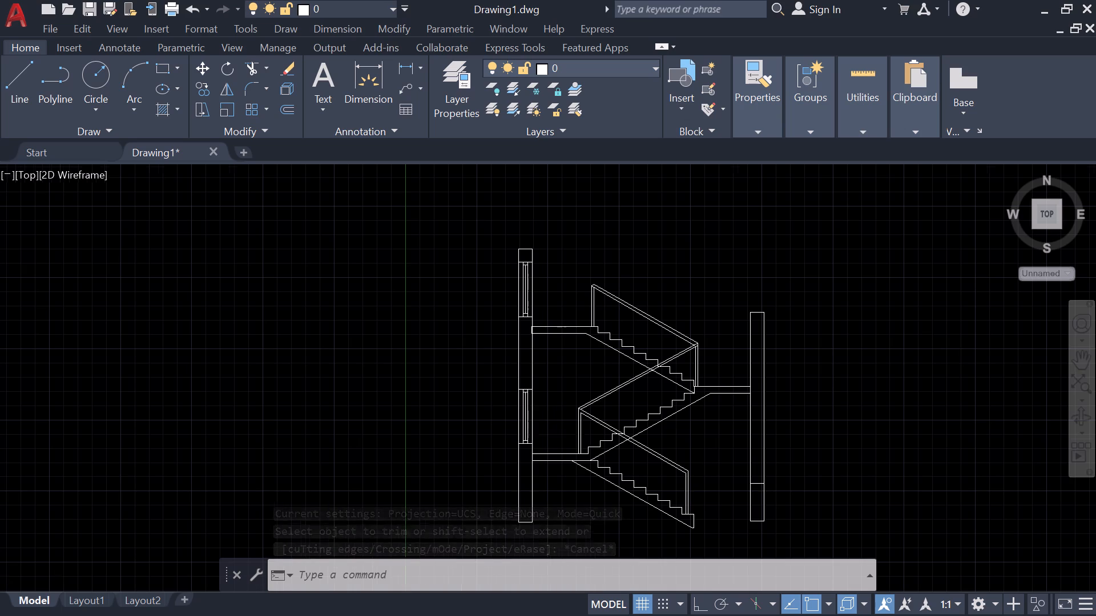
pyautogui.scroll(1, 555, 435)
pyautogui.moveTo(555, 435); pyautogui.dragTo(548, 408, button='middle')
pyautogui.scroll(1, 550, 418)
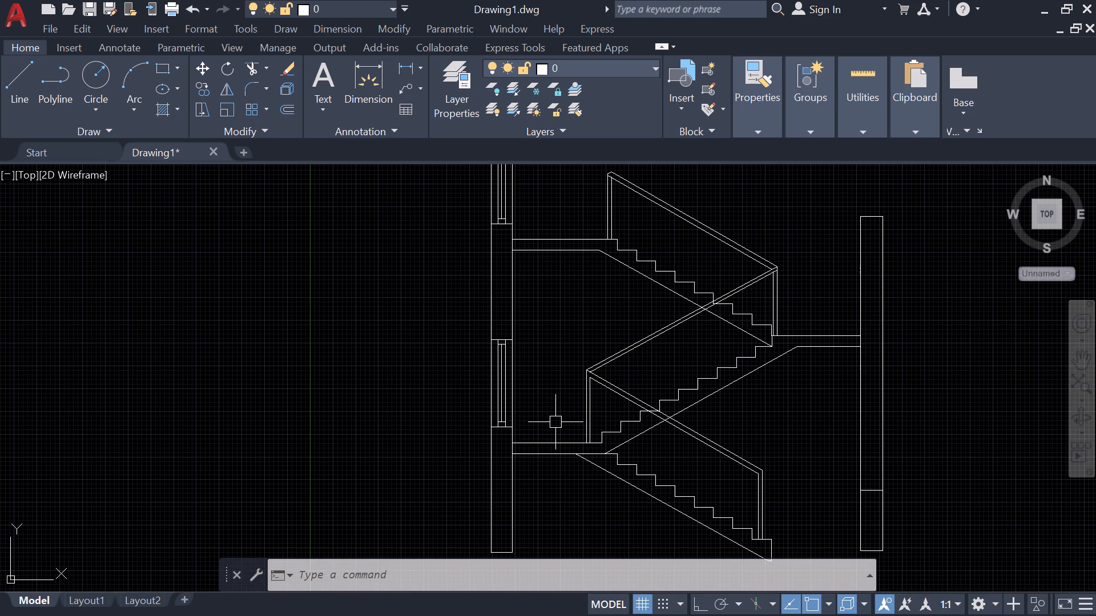
pyautogui.scroll(-1, 556, 425)
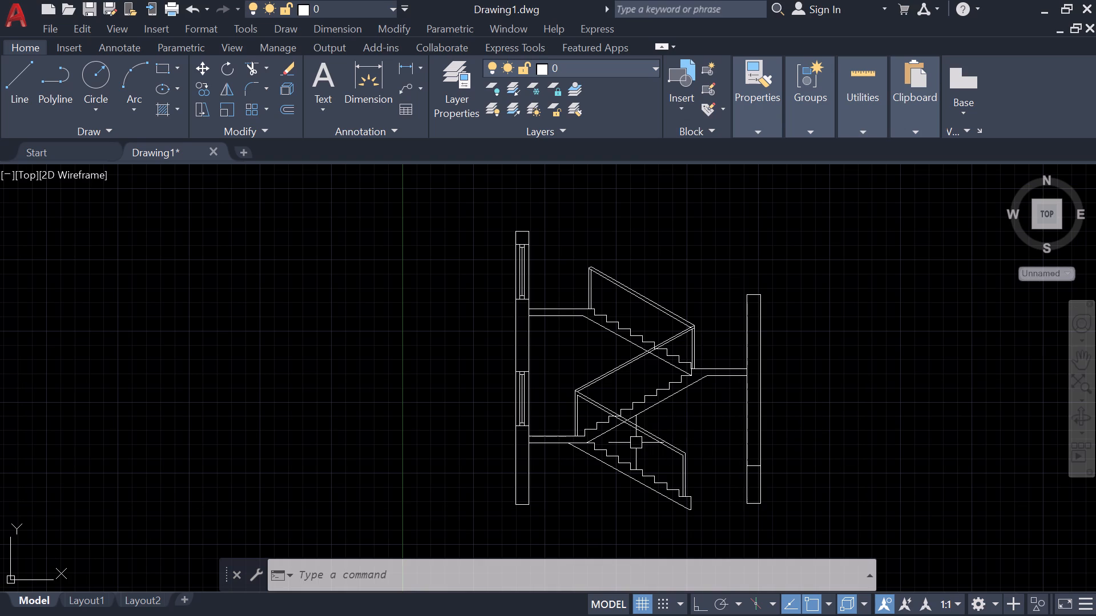
pyautogui.scroll(5, 594, 444)
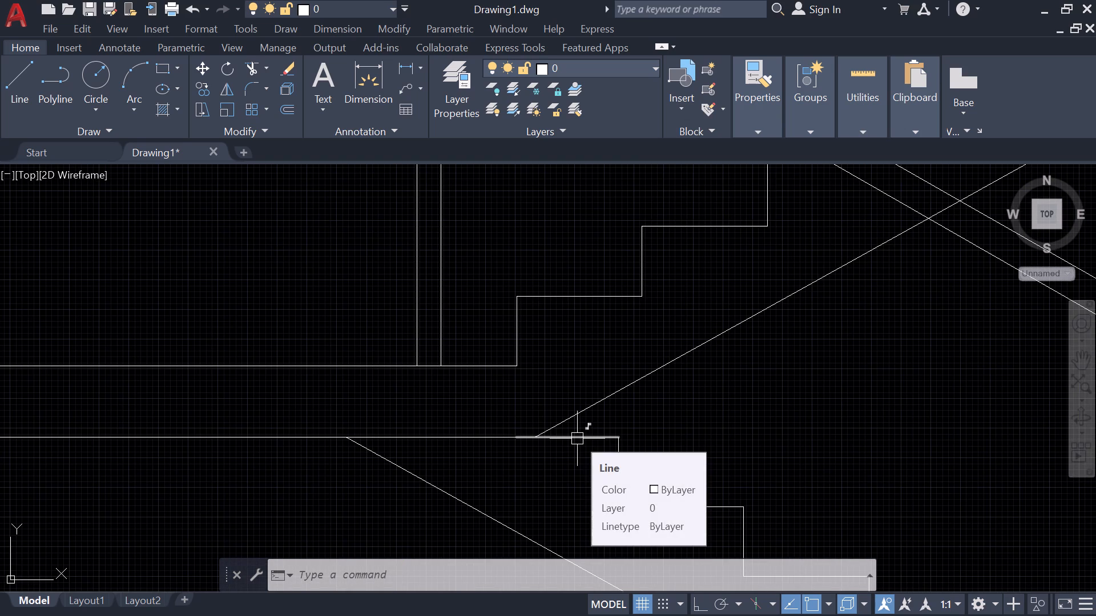
pyautogui.press('Escape')
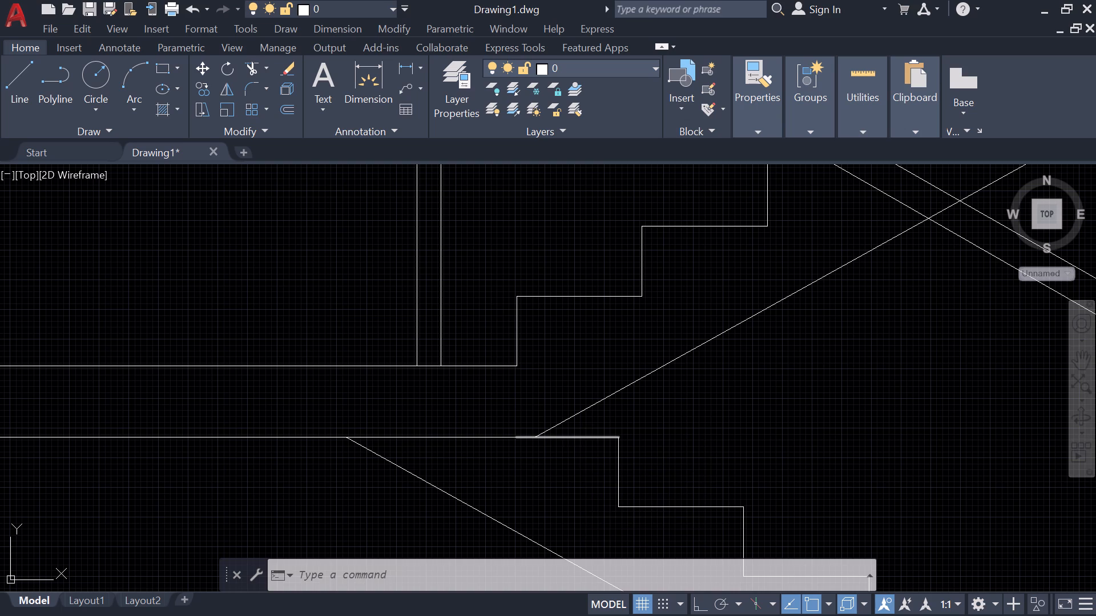
pyautogui.scroll(-5, 577, 439)
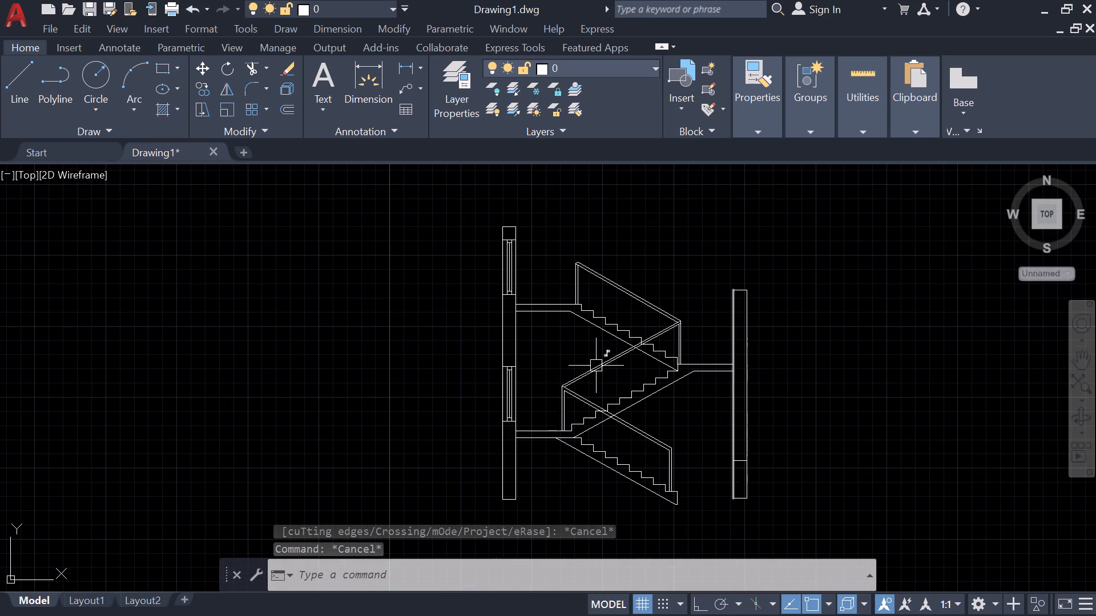
# Start copying the windowed wall's lower window, with its sill and head lines, from its top edge toward the windowless wall.
pyautogui.scroll(2, 539, 414)
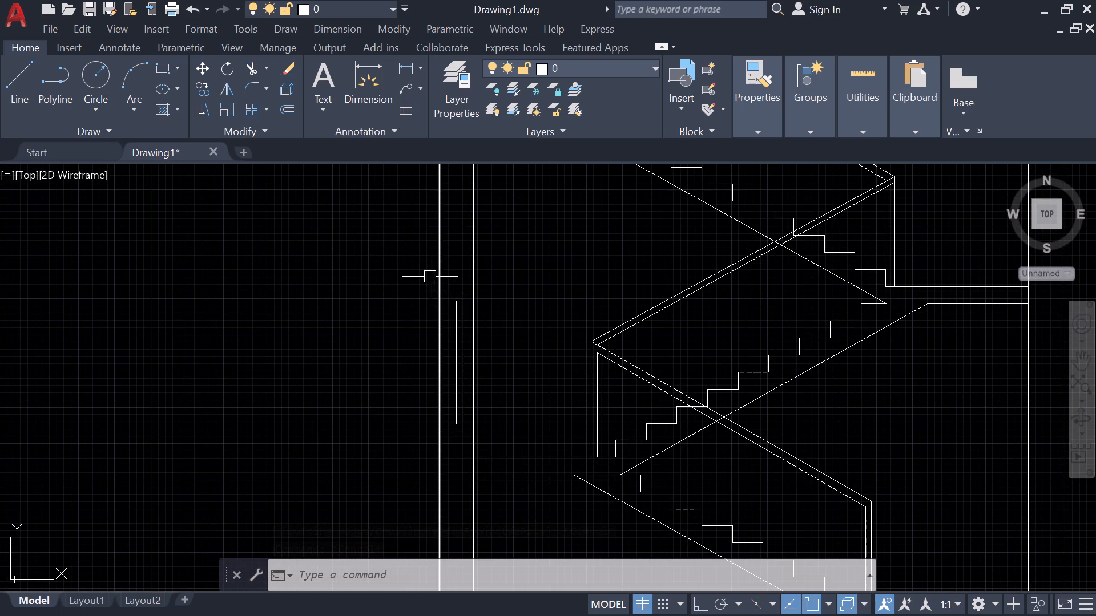
pyautogui.click(429, 277)
pyautogui.click(491, 443)
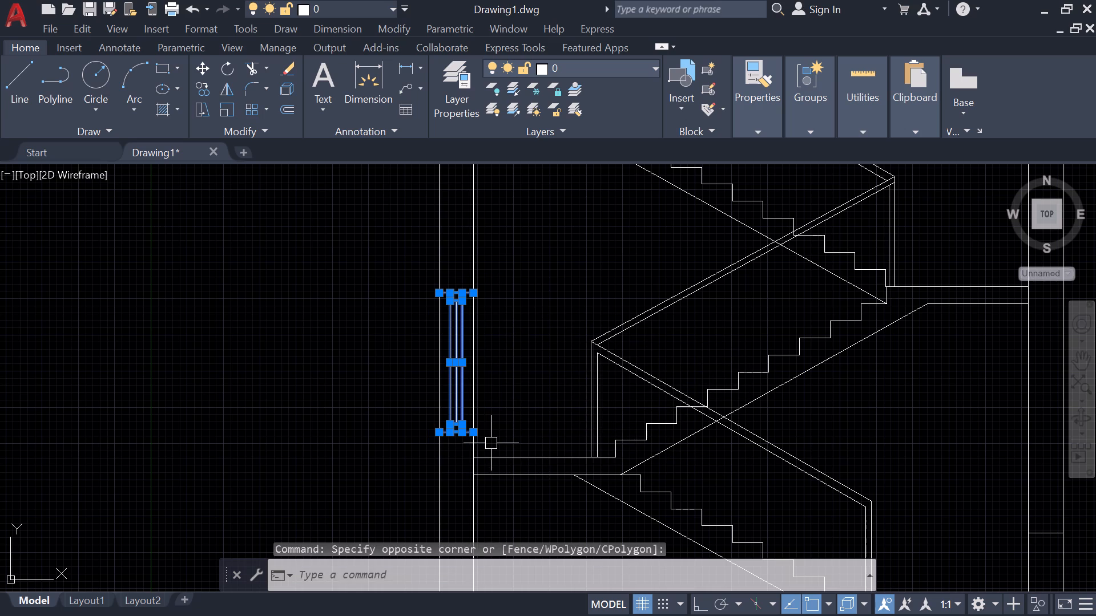
pyautogui.press('m')
pyautogui.press('BackSpace')
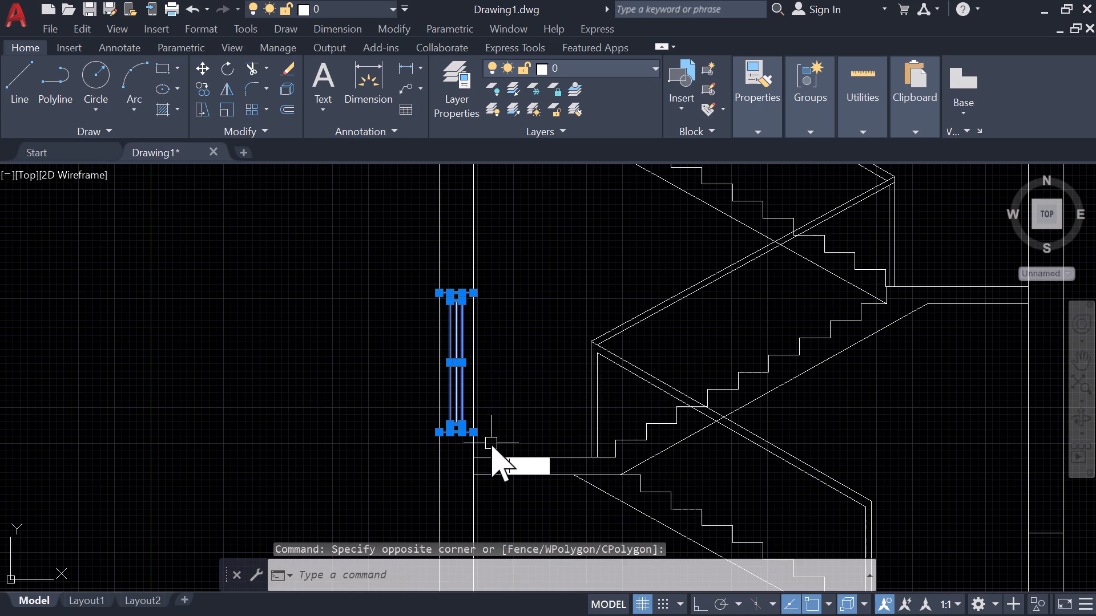
pyautogui.write('co')
pyautogui.press('Return')
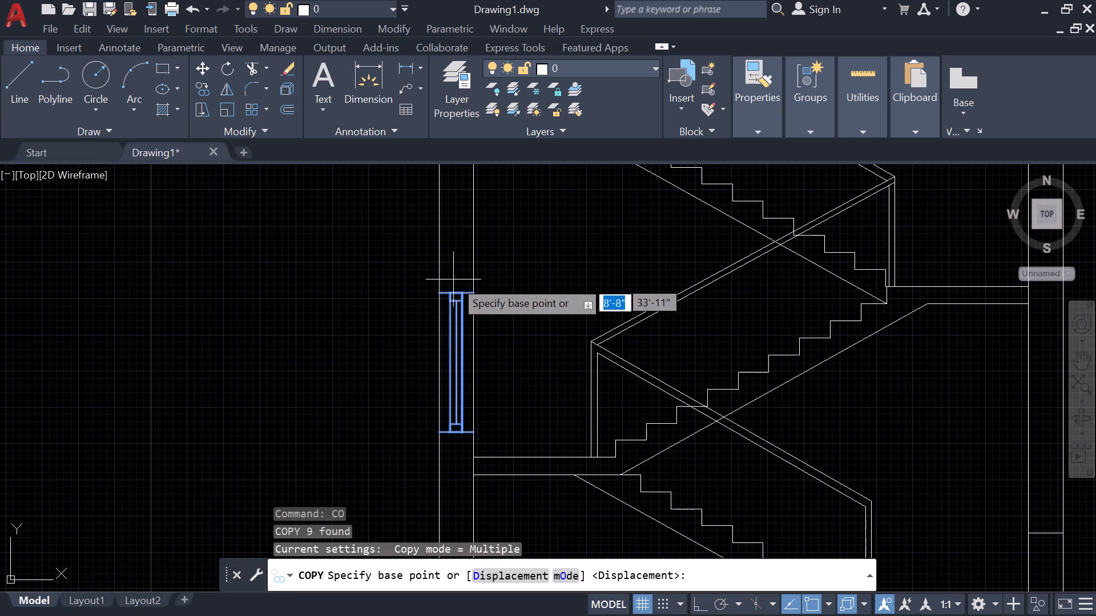
pyautogui.click(453, 290)
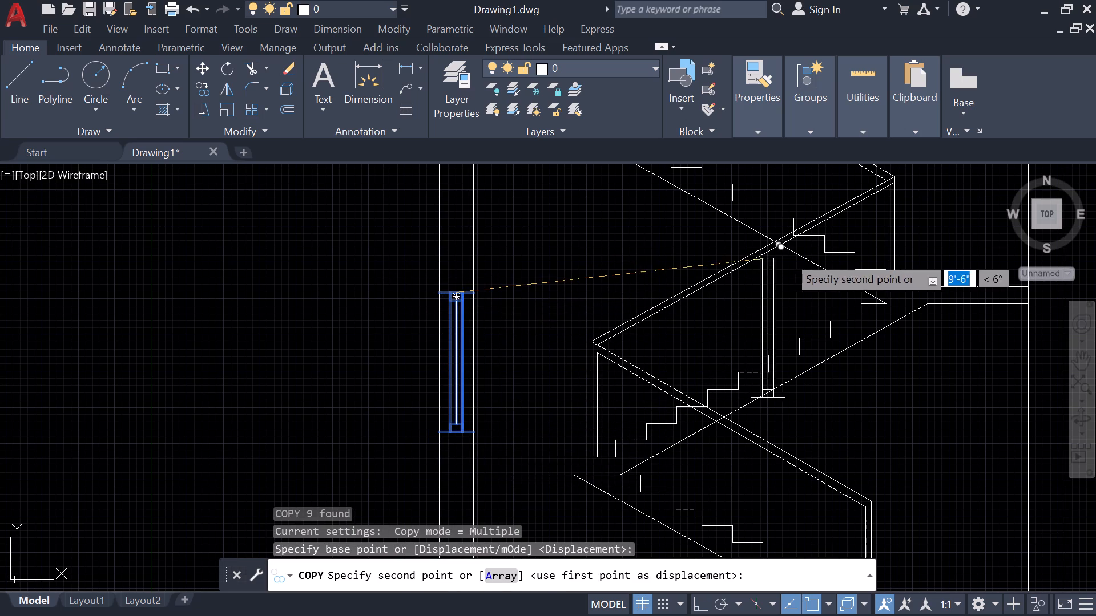
pyautogui.moveTo(790, 261); pyautogui.dragTo(239, 509, button='middle')
pyautogui.scroll(-2, 230, 509)
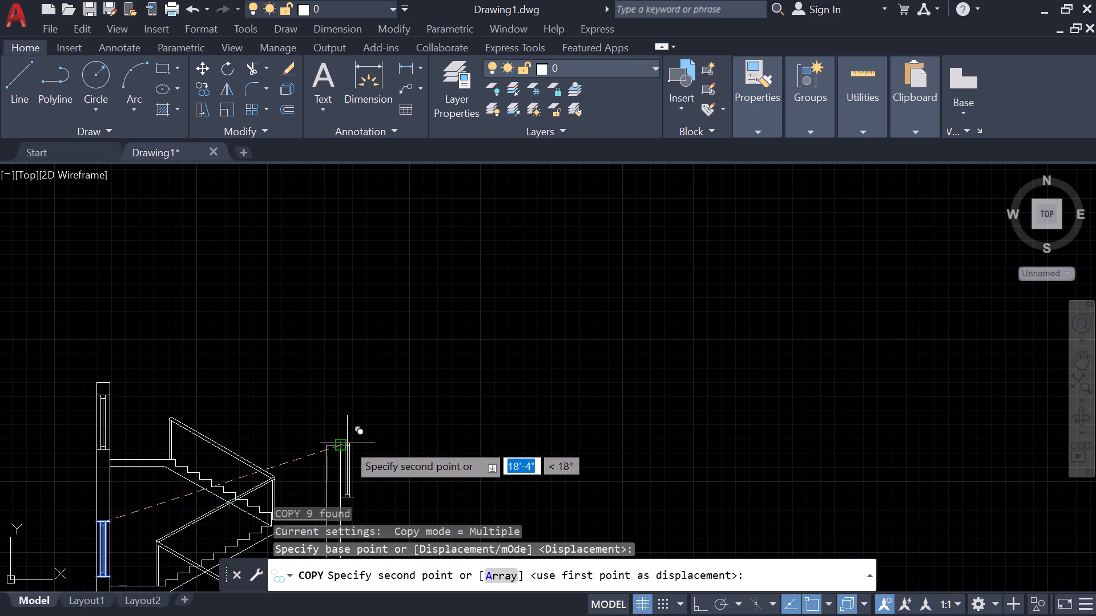
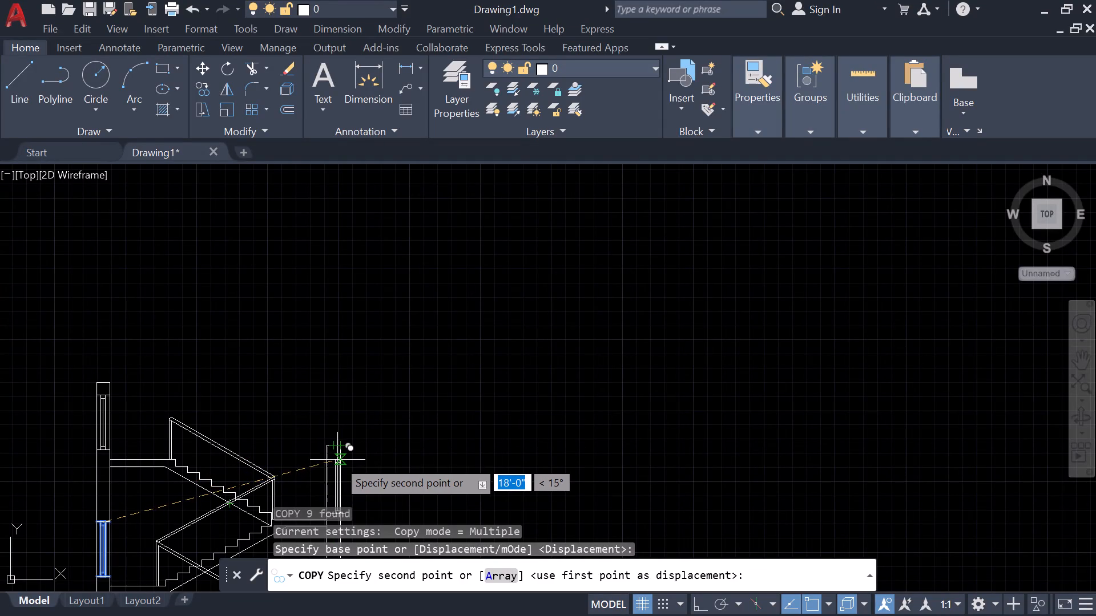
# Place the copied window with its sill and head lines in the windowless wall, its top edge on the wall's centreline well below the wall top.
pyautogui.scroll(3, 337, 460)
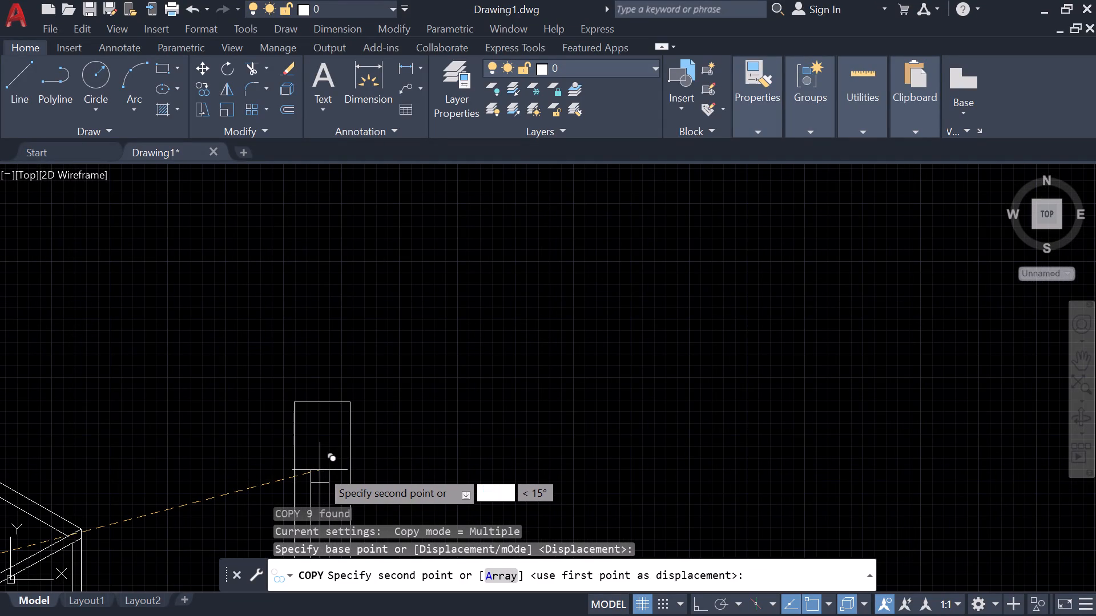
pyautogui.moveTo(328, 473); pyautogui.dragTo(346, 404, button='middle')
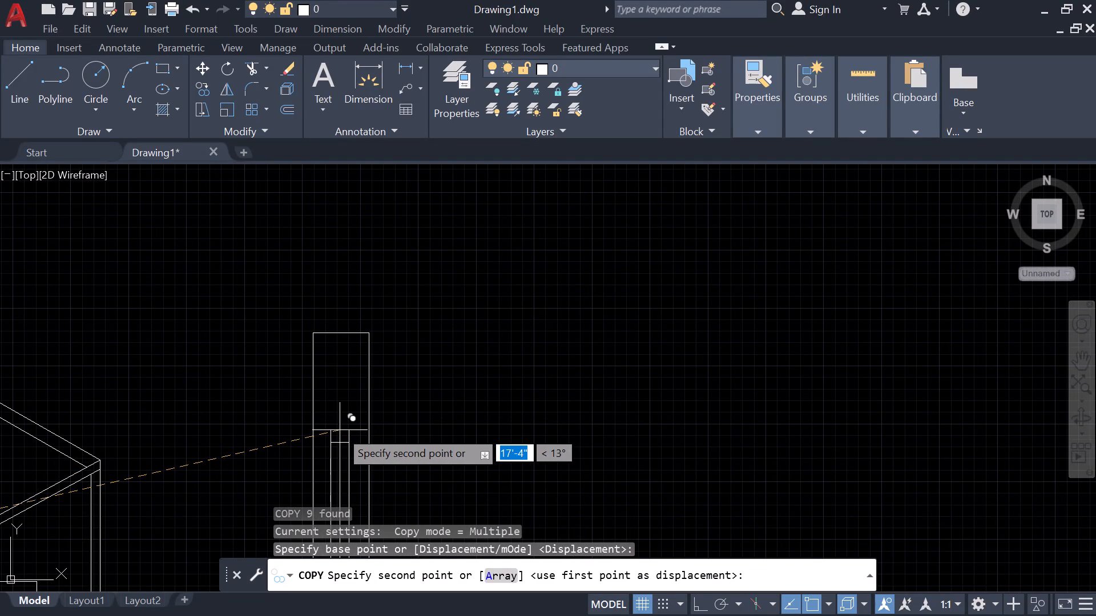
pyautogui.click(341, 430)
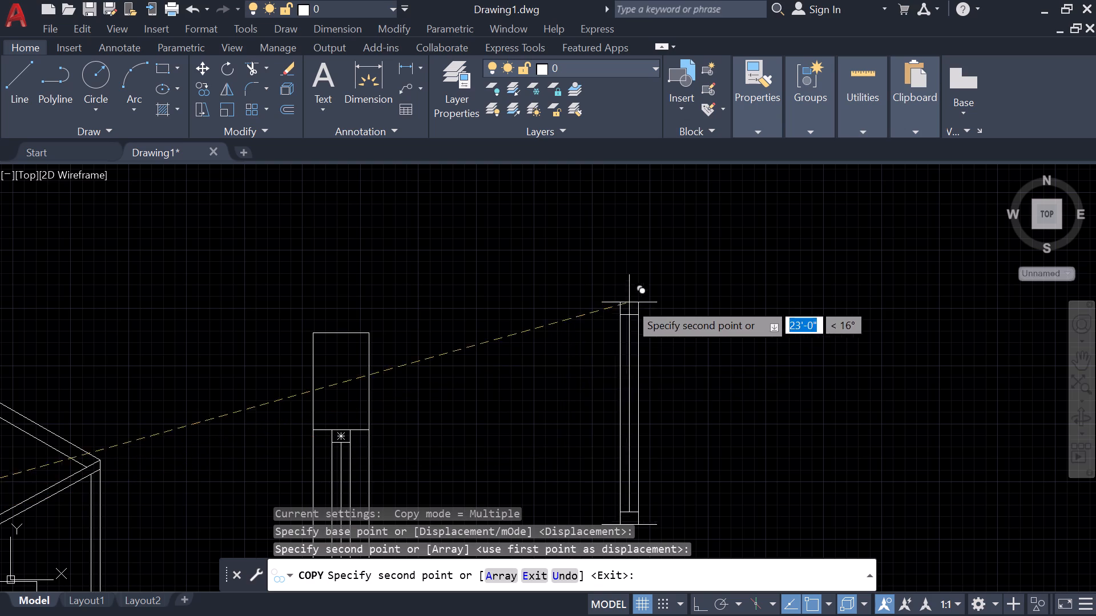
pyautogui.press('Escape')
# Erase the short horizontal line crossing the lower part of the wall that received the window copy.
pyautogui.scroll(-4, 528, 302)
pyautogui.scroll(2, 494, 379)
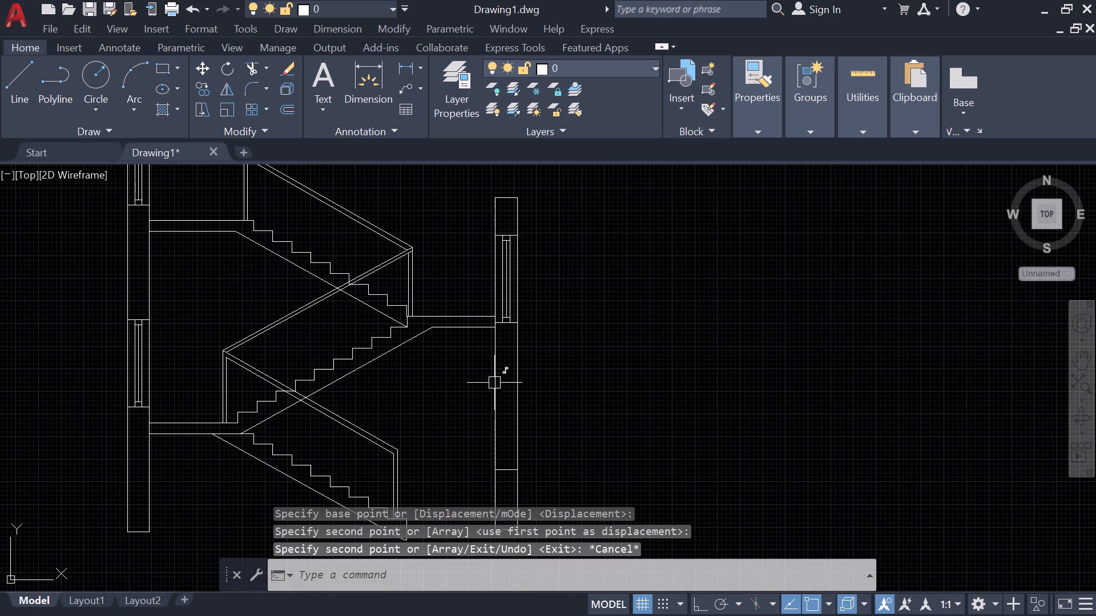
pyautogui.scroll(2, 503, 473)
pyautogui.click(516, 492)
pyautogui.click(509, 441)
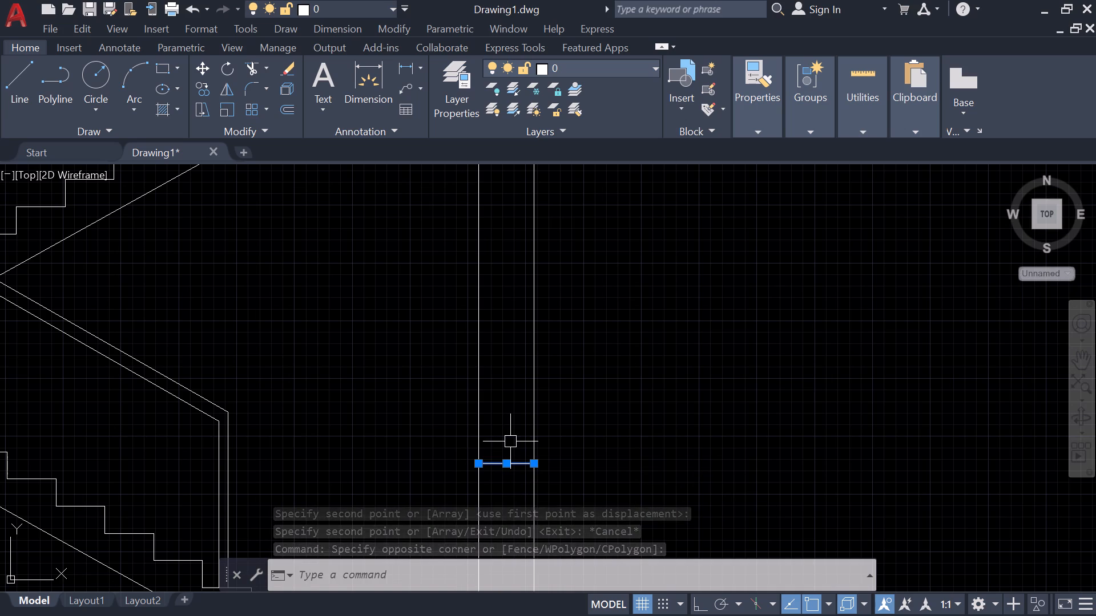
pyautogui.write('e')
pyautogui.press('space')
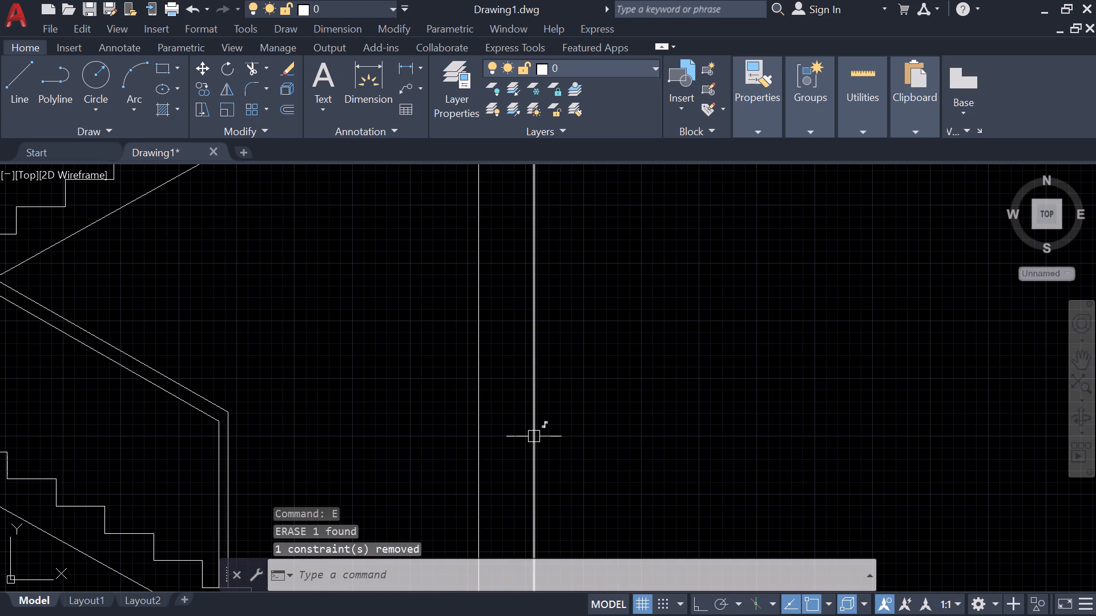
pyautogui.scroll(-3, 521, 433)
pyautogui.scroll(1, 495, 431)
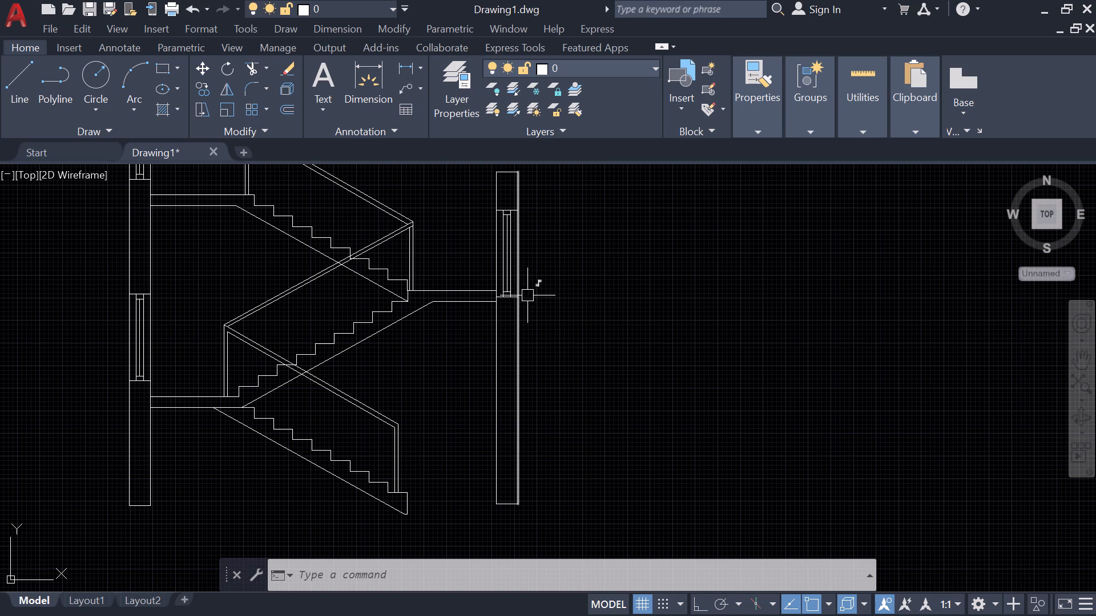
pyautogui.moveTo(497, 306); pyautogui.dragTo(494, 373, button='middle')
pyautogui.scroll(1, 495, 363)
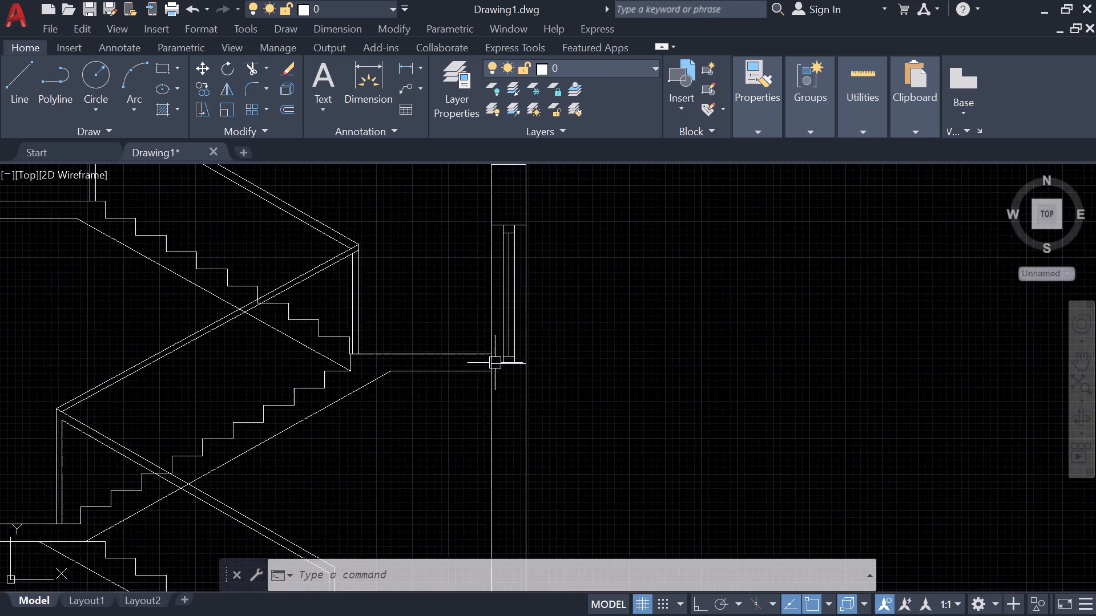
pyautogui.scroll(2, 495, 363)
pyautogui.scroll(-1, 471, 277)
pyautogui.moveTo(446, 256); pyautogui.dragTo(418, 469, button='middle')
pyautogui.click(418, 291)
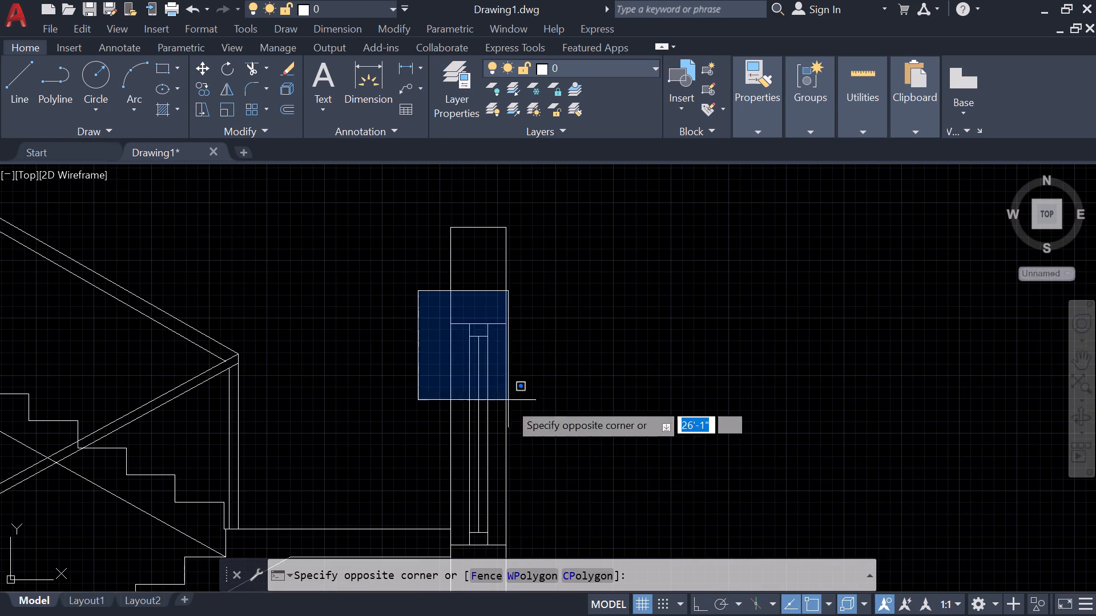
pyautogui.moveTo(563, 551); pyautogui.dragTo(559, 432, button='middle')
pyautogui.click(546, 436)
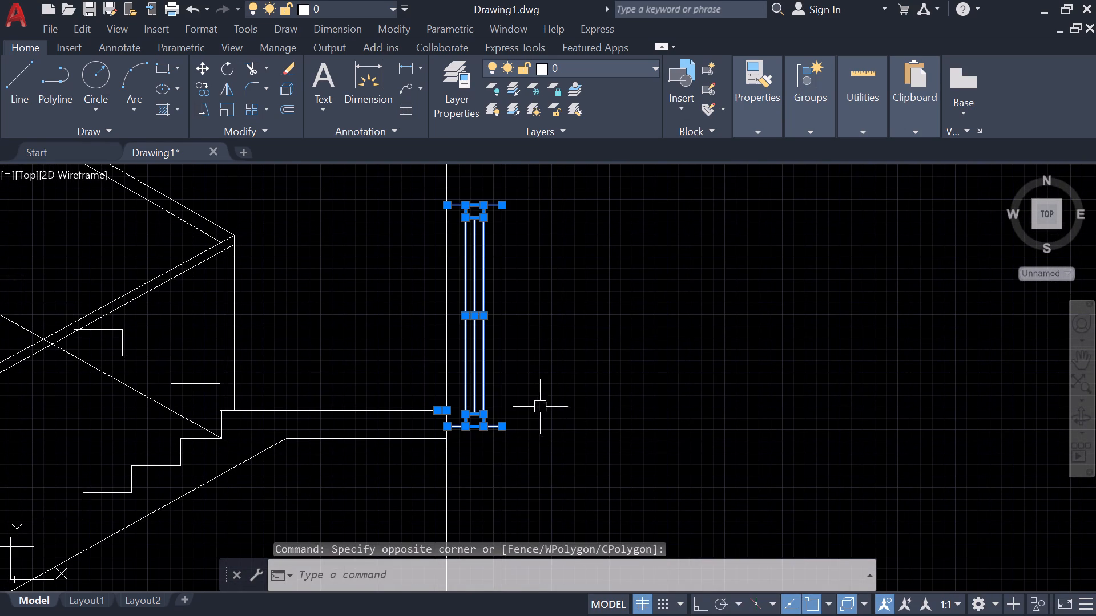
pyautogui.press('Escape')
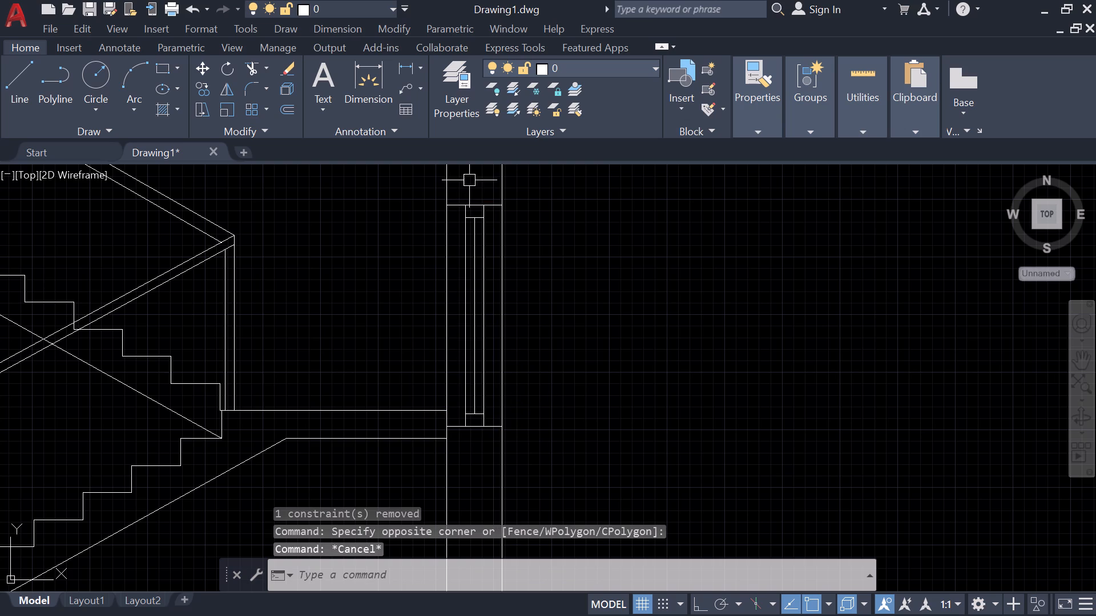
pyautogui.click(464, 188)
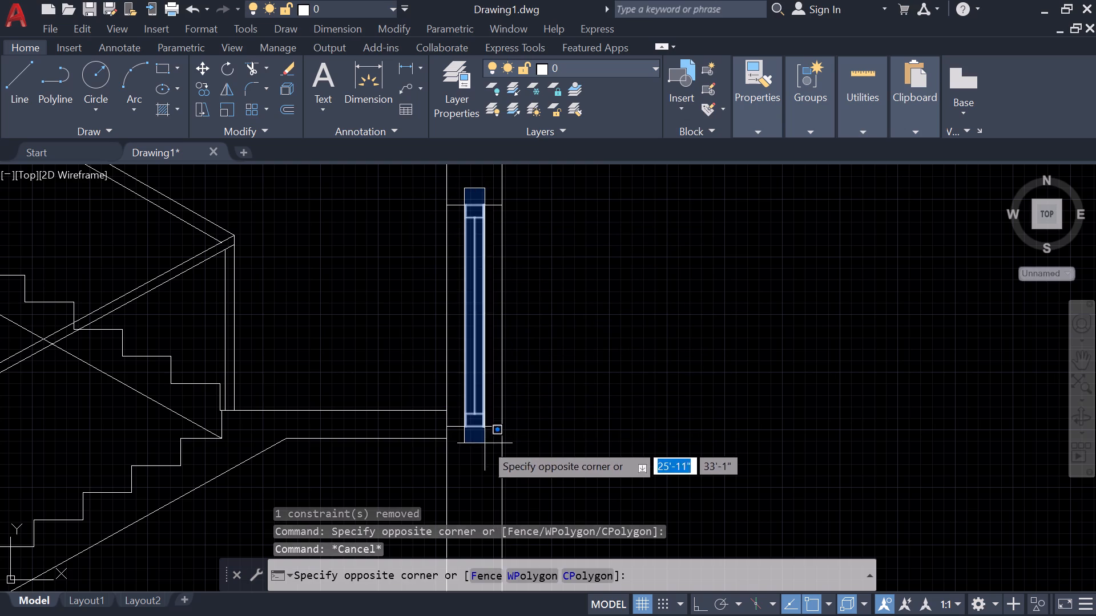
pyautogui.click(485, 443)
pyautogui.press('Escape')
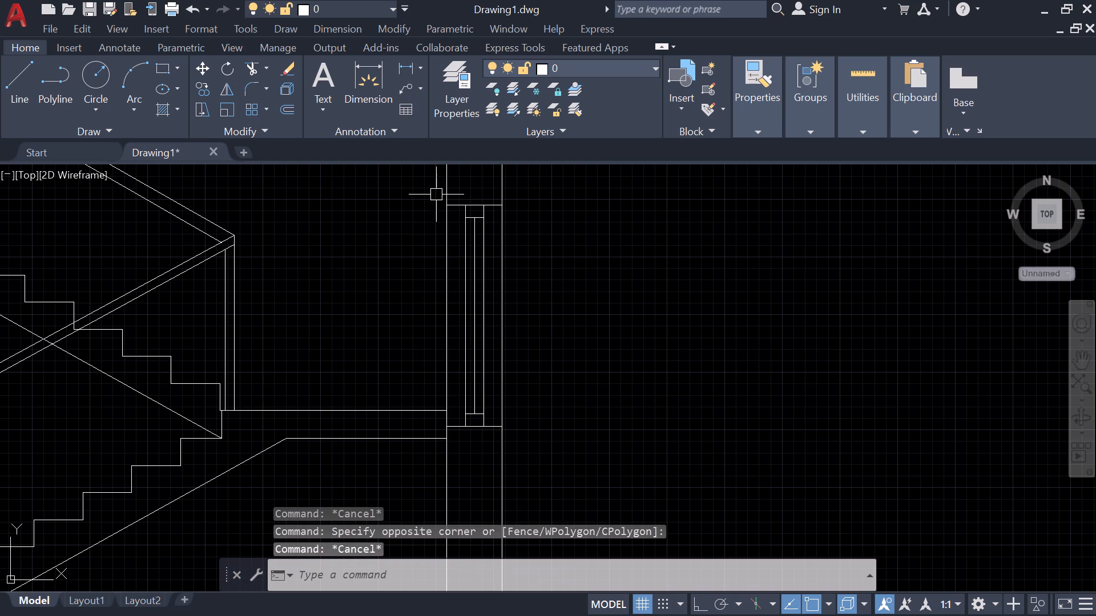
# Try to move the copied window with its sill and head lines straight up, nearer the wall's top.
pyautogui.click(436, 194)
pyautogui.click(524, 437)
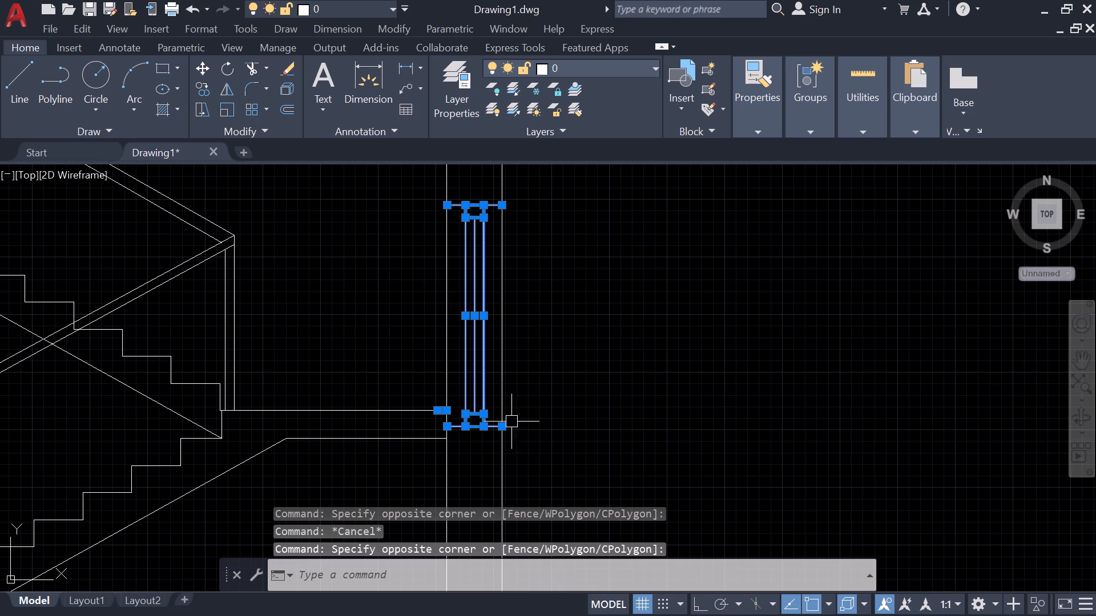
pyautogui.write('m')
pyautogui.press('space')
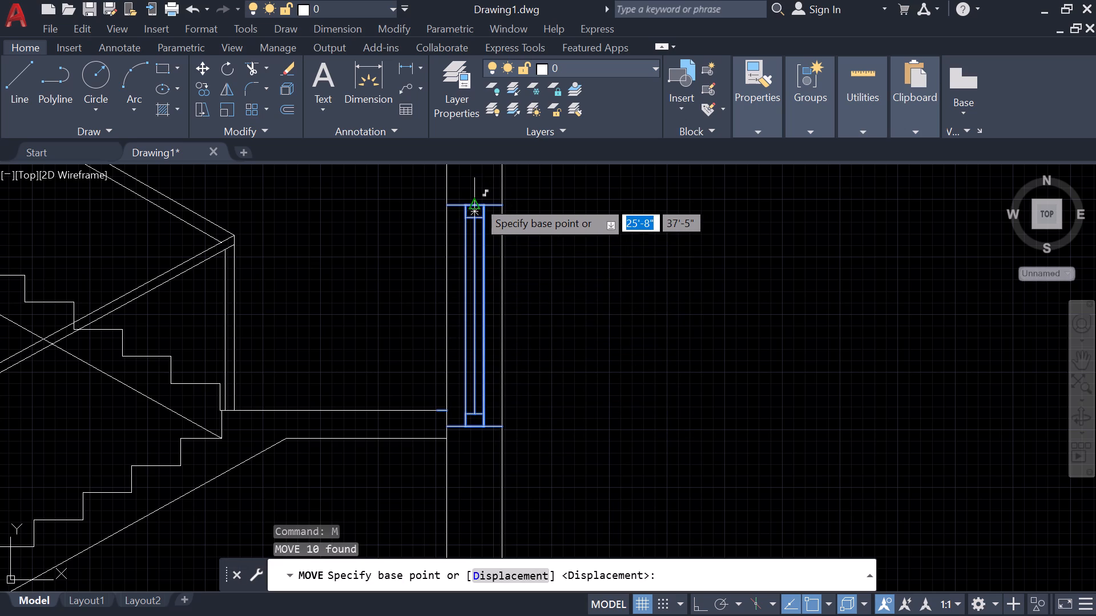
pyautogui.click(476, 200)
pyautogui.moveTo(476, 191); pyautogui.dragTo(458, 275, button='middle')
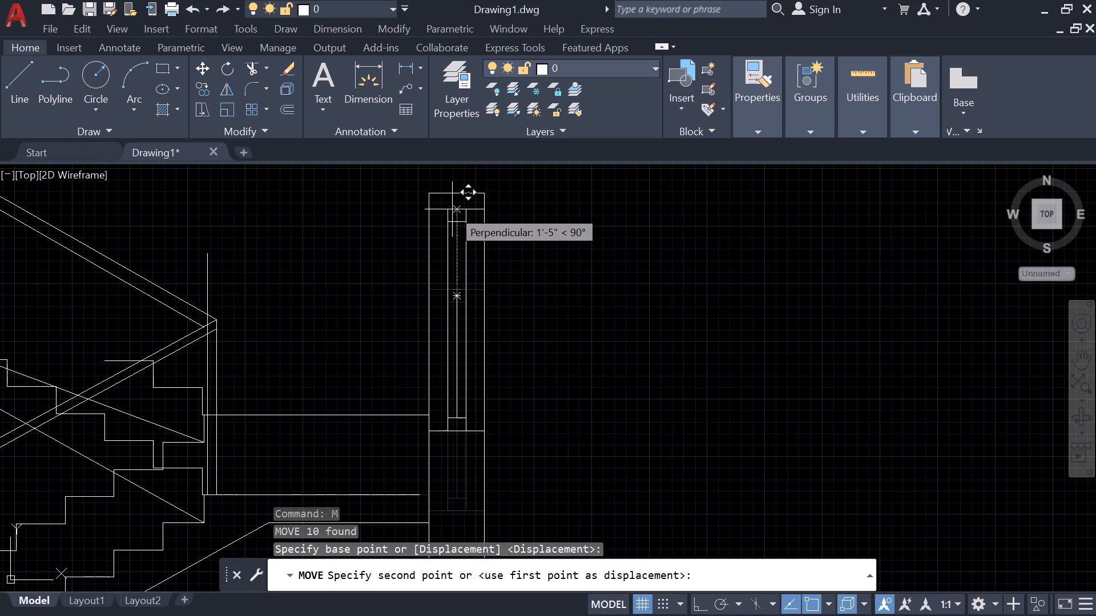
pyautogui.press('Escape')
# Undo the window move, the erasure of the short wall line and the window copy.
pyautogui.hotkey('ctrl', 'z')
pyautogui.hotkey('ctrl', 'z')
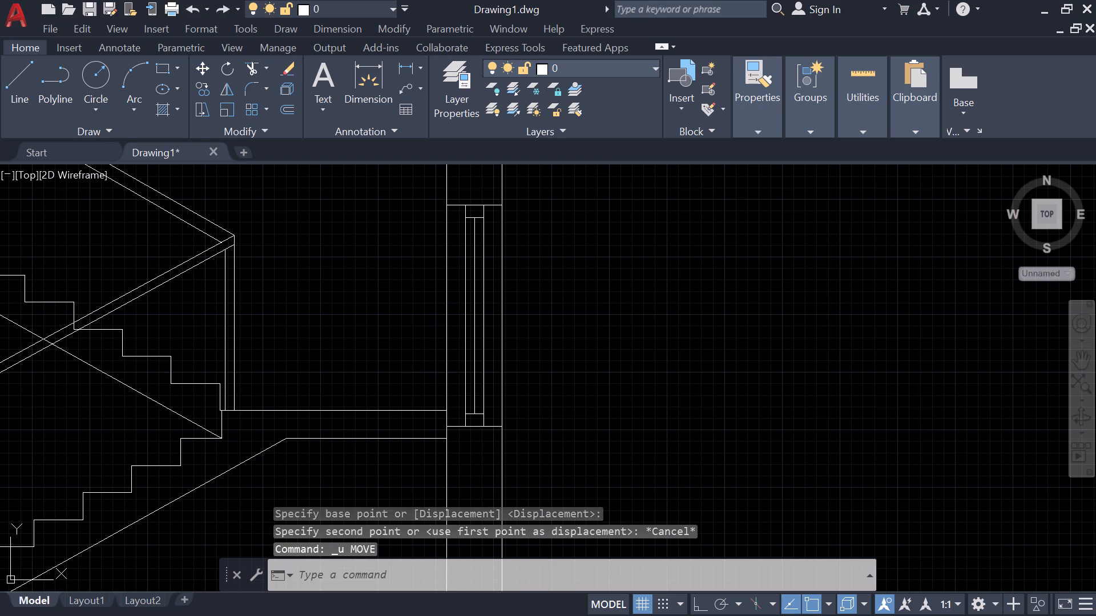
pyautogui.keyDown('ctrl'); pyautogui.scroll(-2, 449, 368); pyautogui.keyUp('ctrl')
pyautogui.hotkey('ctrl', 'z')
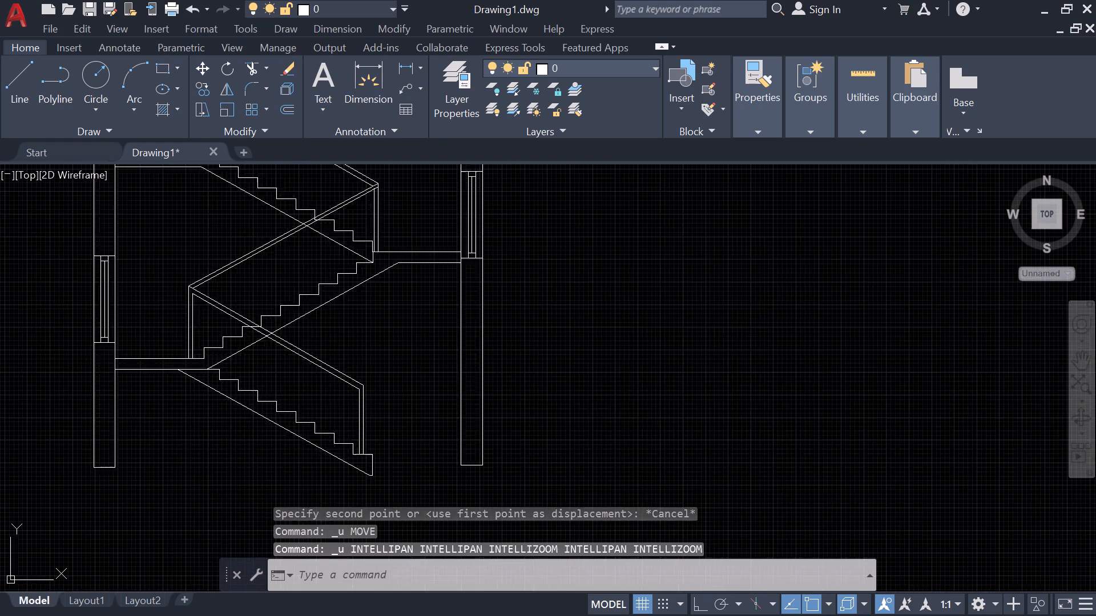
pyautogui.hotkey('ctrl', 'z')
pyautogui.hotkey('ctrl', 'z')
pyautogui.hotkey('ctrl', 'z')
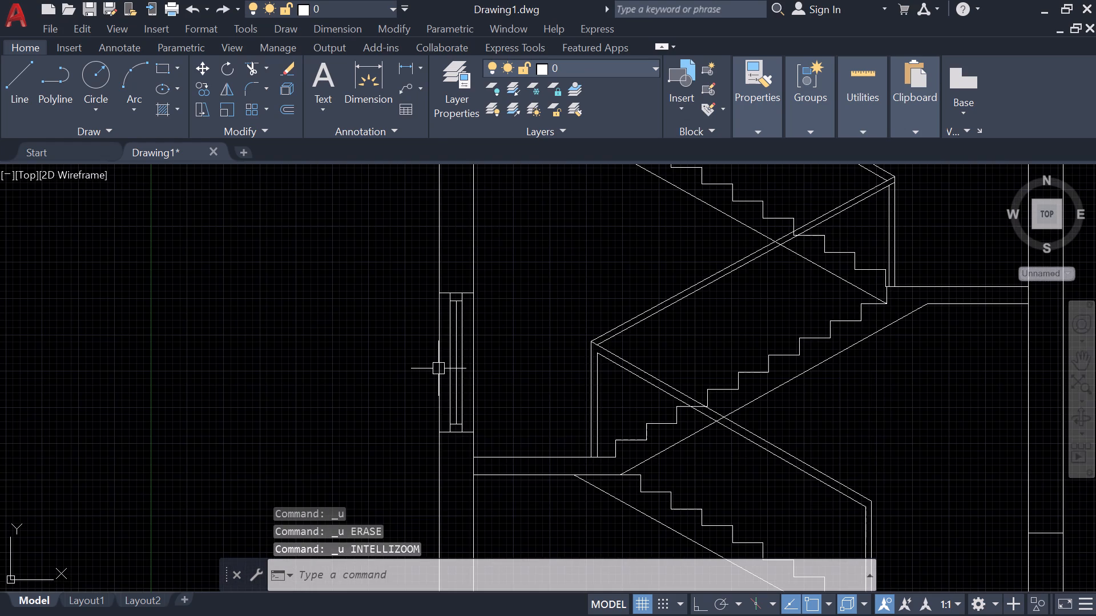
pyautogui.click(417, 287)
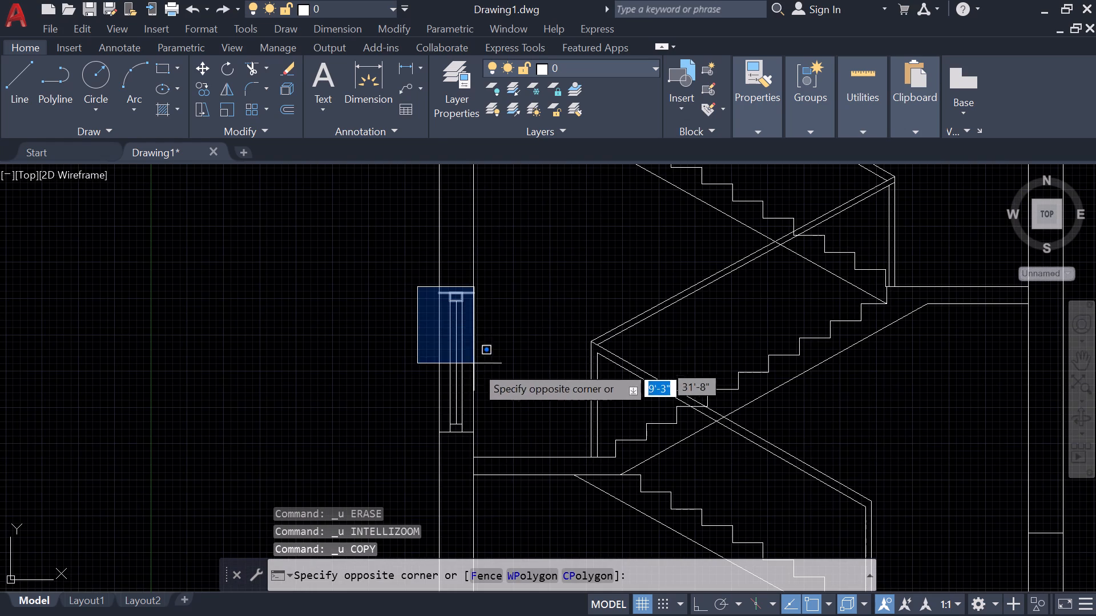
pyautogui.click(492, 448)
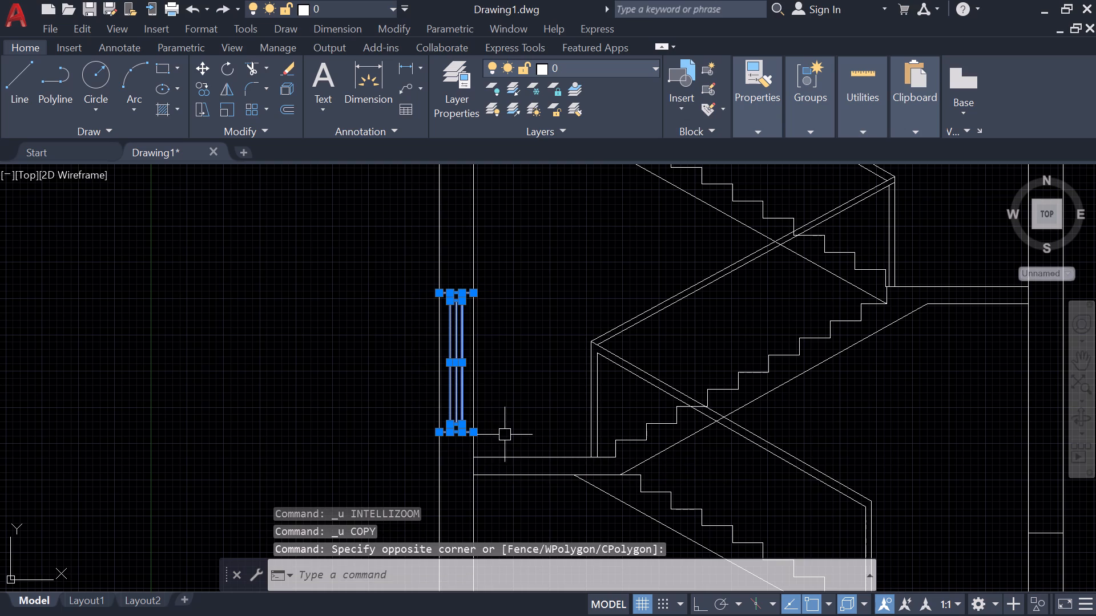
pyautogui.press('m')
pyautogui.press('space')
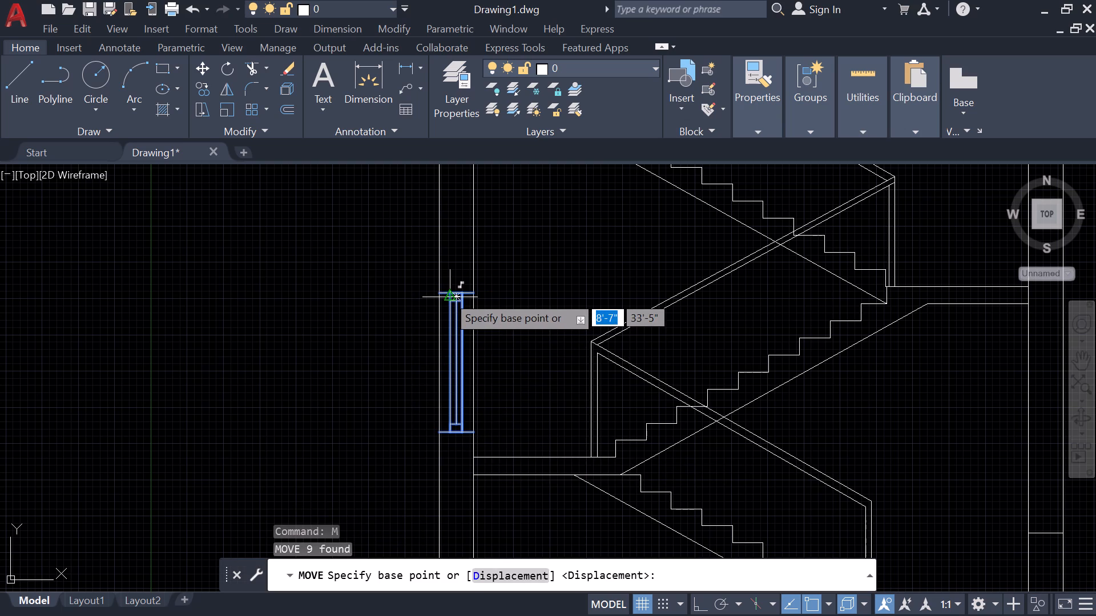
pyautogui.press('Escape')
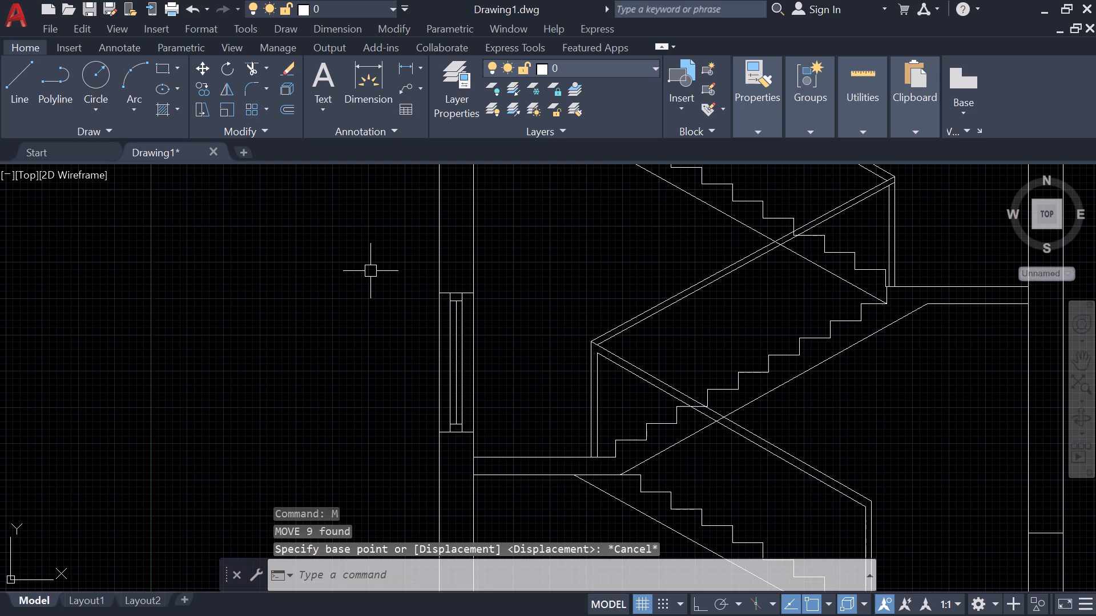
# Copy the windowed wall's lower window with its sill and head lines into the windowless wall, just below its top, about 17'-9" away at 17°.
pyautogui.click(400, 267)
pyautogui.click(505, 448)
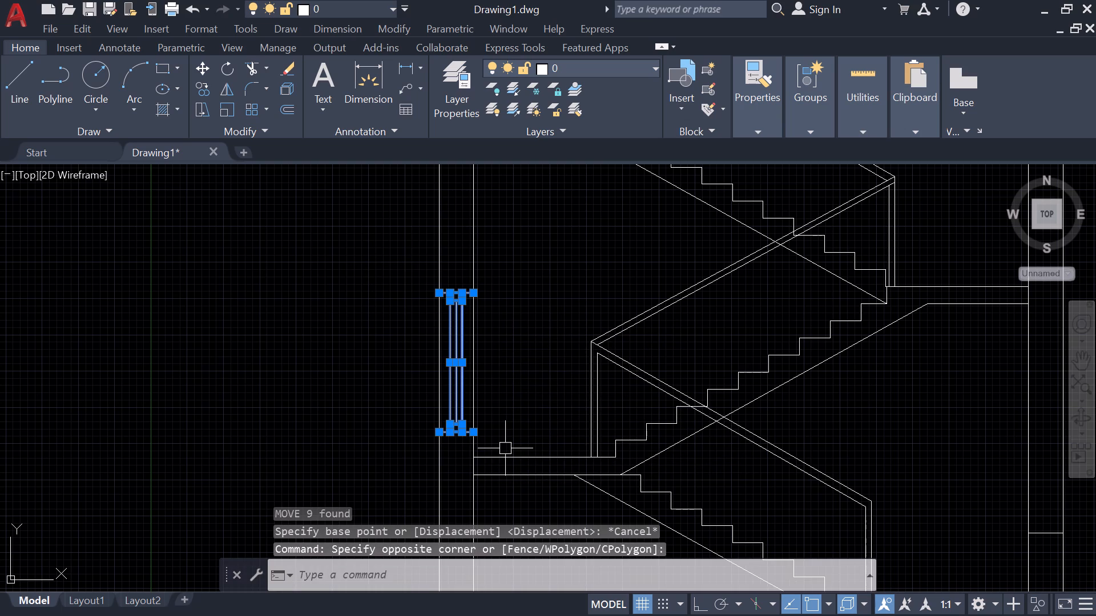
pyautogui.write('co')
pyautogui.press('Return')
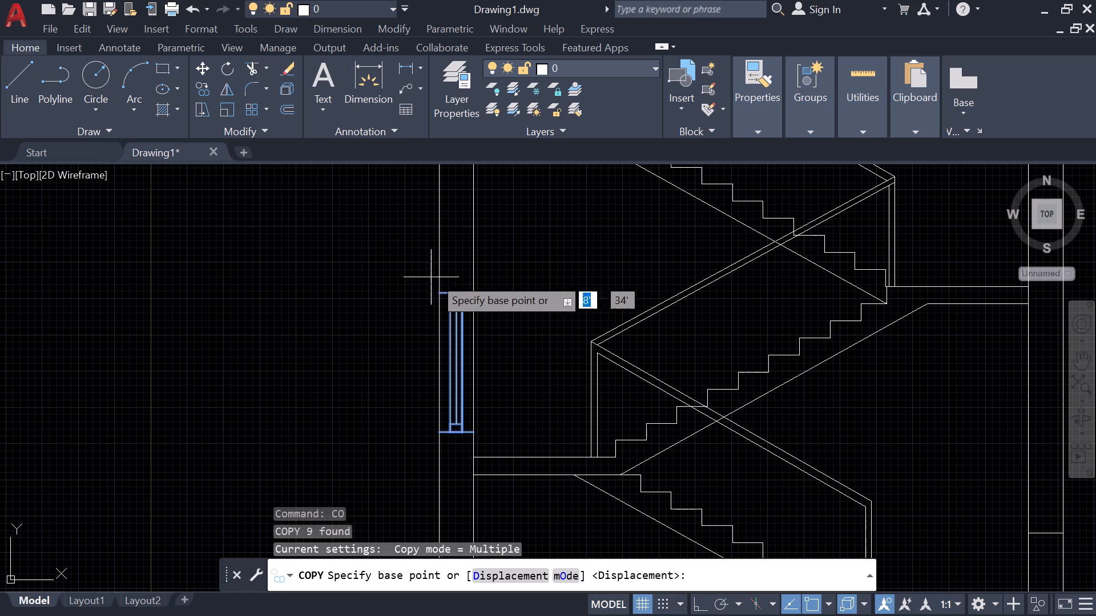
pyautogui.click(458, 289)
pyautogui.scroll(-2, 630, 245)
pyautogui.moveTo(612, 250); pyautogui.dragTo(397, 448, button='middle')
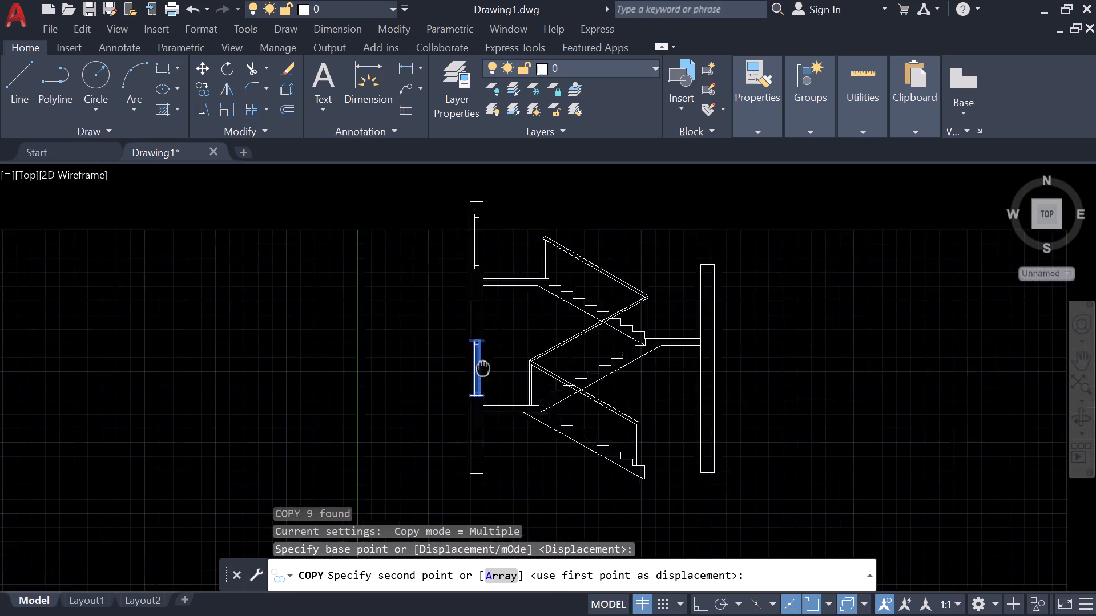
pyautogui.moveTo(397, 448); pyautogui.dragTo(357, 479, button='middle')
pyautogui.scroll(2, 487, 477)
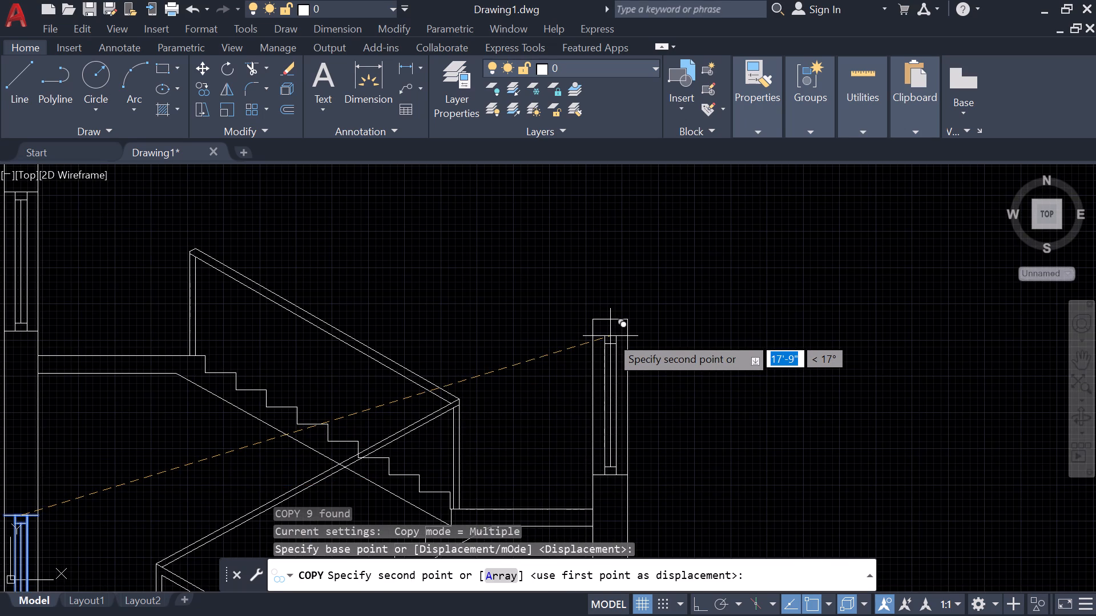
pyautogui.click(610, 336)
pyautogui.press('Escape')
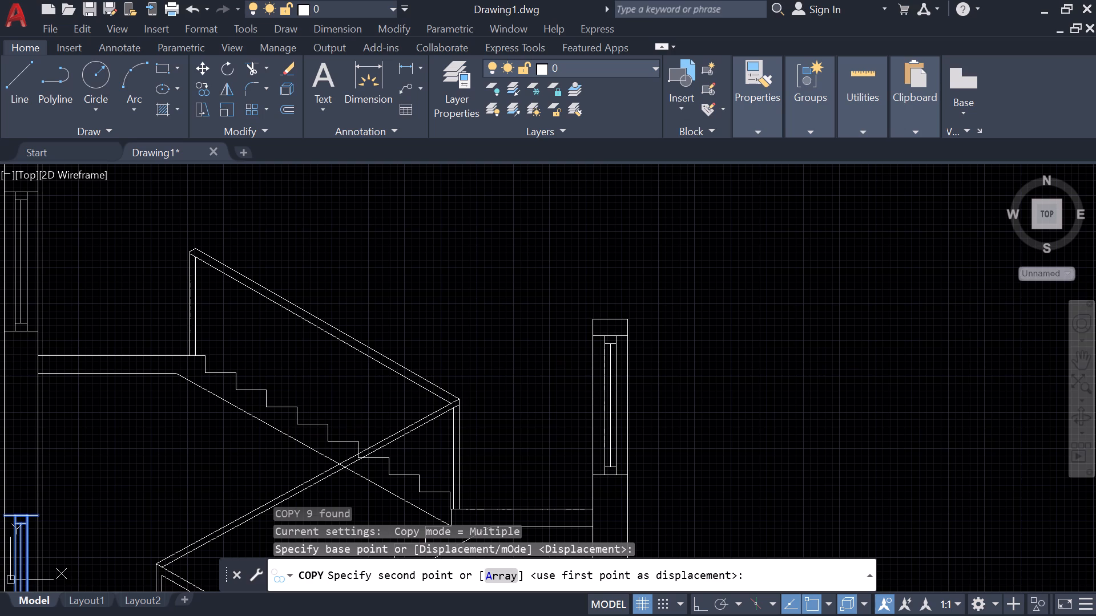
# Insert the Door Elevation - Imperial sample block near the wall that just received the window.
pyautogui.scroll(-1, 696, 447)
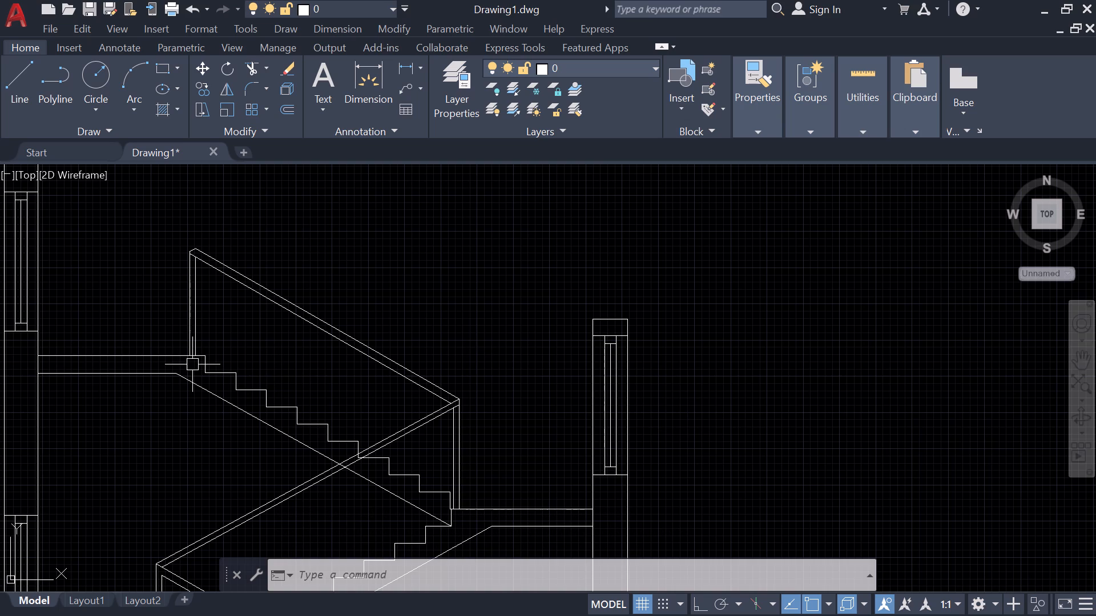
pyautogui.scroll(-1, 186, 363)
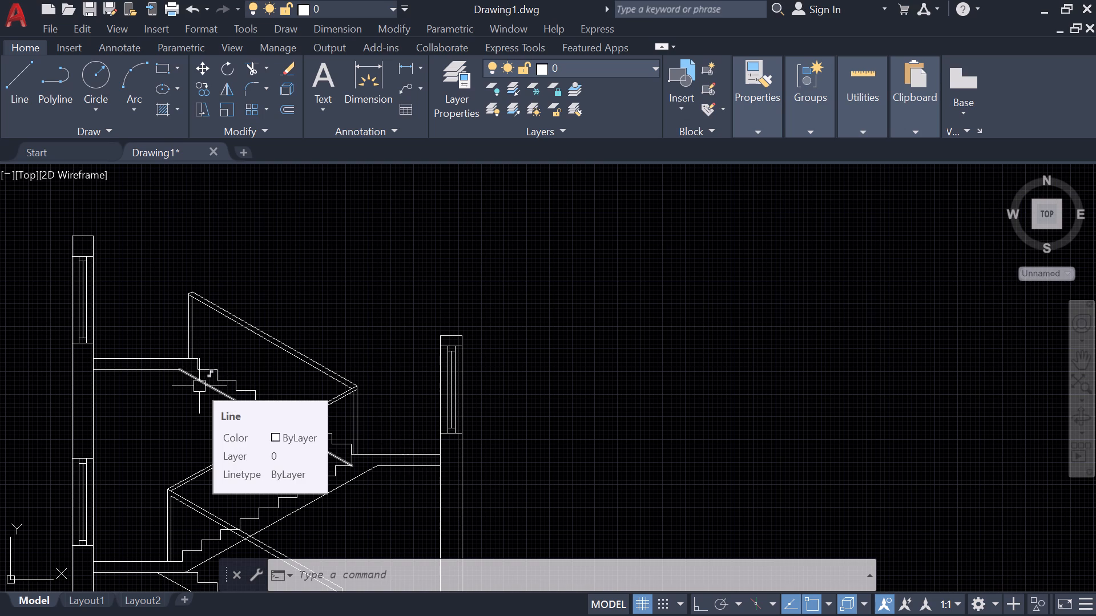
pyautogui.scroll(-1, 607, 411)
pyautogui.moveTo(716, 464); pyautogui.dragTo(756, 306, button='middle')
pyautogui.moveTo(759, 308); pyautogui.dragTo(777, 363, button='middle')
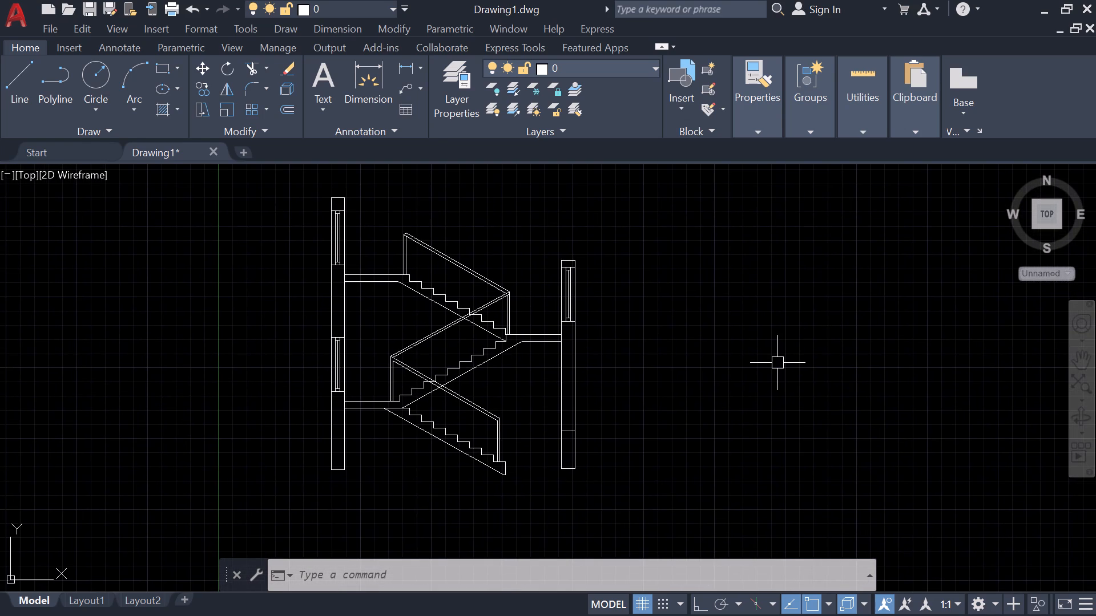
pyautogui.hotkey('ctrl', '2')
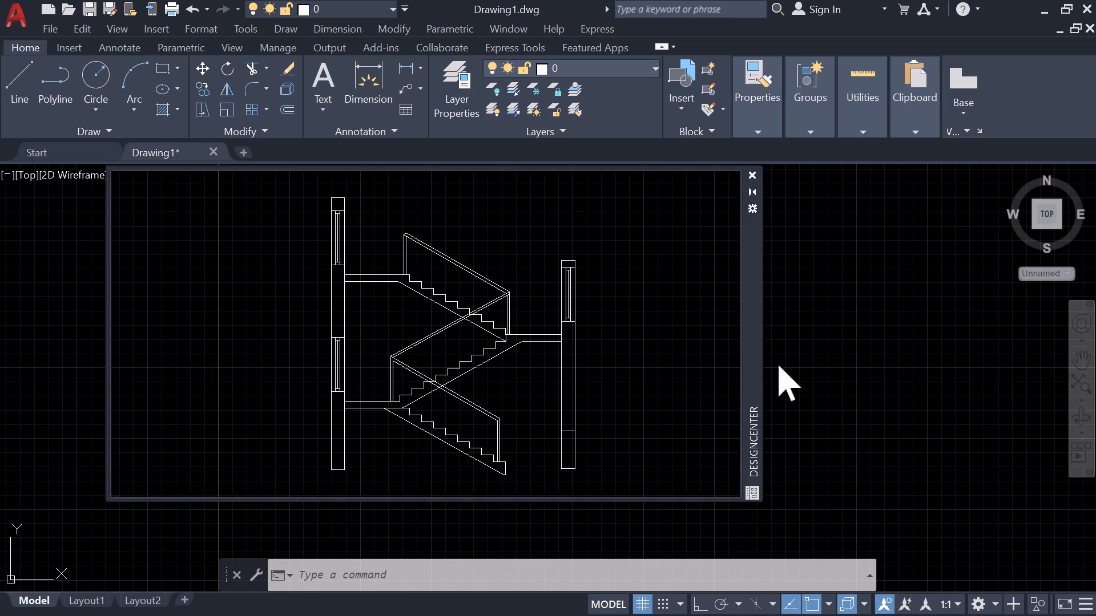
pyautogui.click(749, 172)
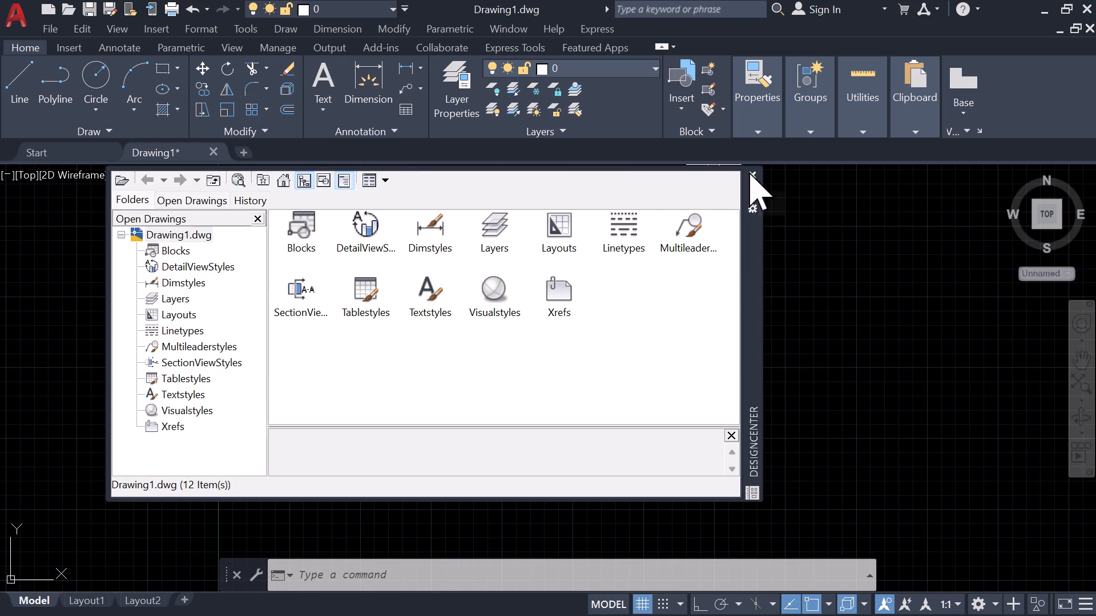
pyautogui.hotkey('ctrl', '3')
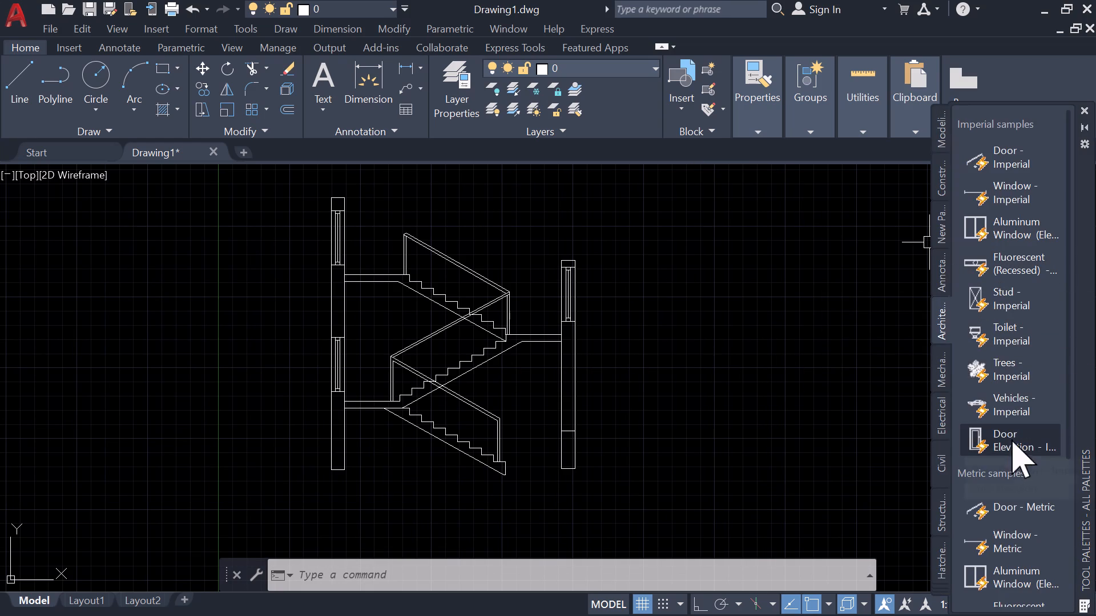
pyautogui.moveTo(1000, 440); pyautogui.dragTo(724, 392)
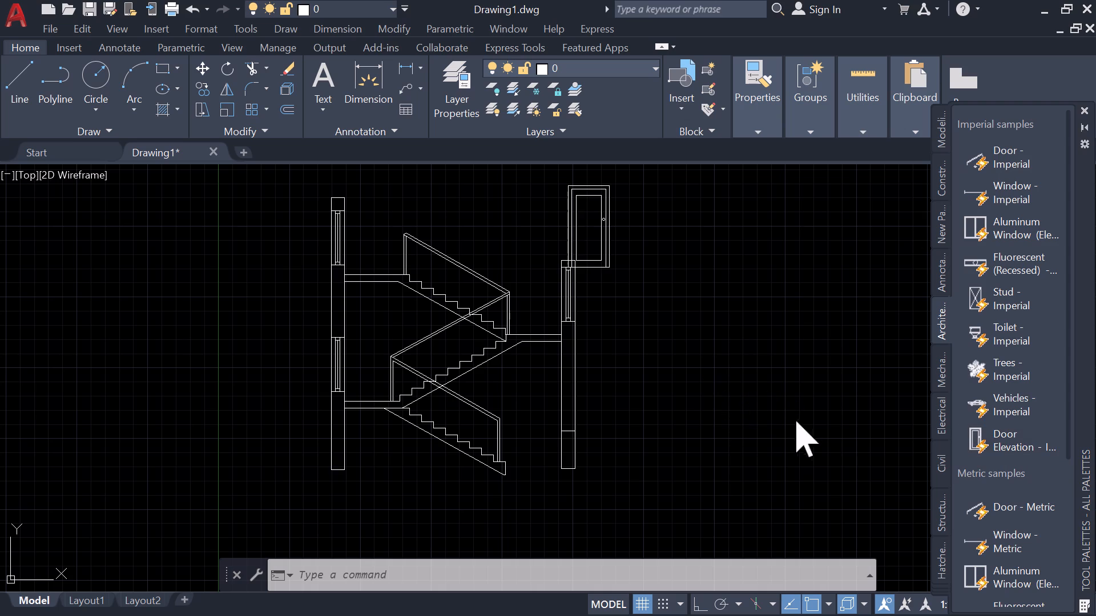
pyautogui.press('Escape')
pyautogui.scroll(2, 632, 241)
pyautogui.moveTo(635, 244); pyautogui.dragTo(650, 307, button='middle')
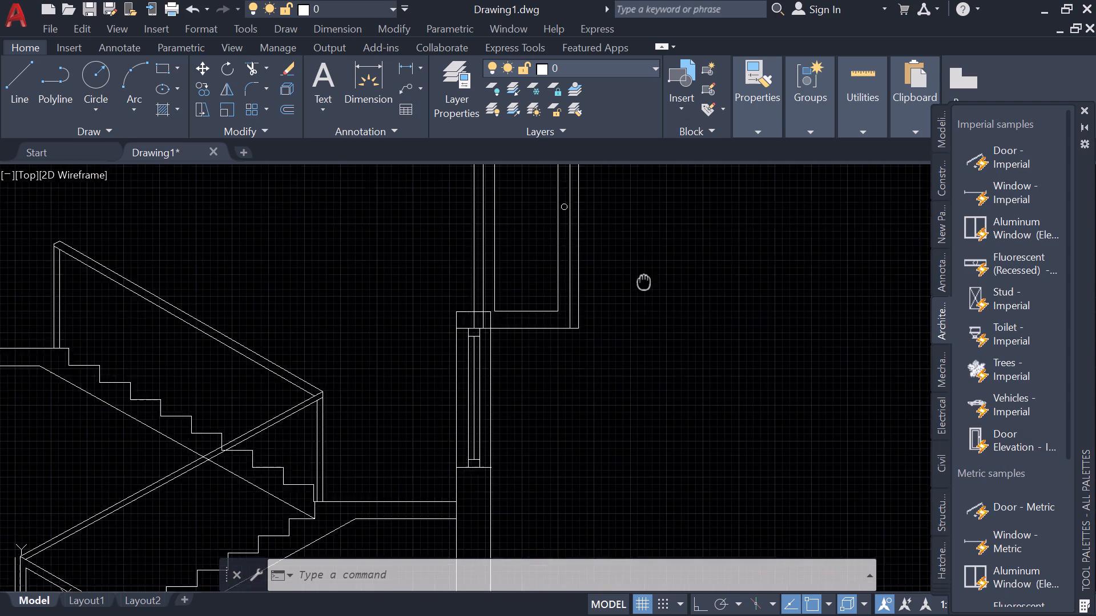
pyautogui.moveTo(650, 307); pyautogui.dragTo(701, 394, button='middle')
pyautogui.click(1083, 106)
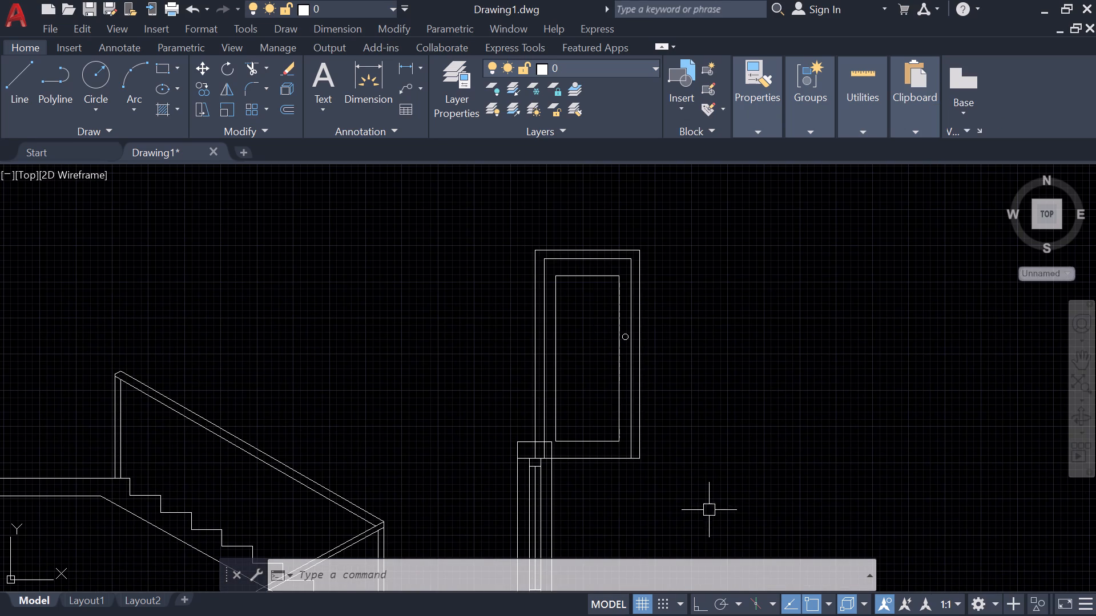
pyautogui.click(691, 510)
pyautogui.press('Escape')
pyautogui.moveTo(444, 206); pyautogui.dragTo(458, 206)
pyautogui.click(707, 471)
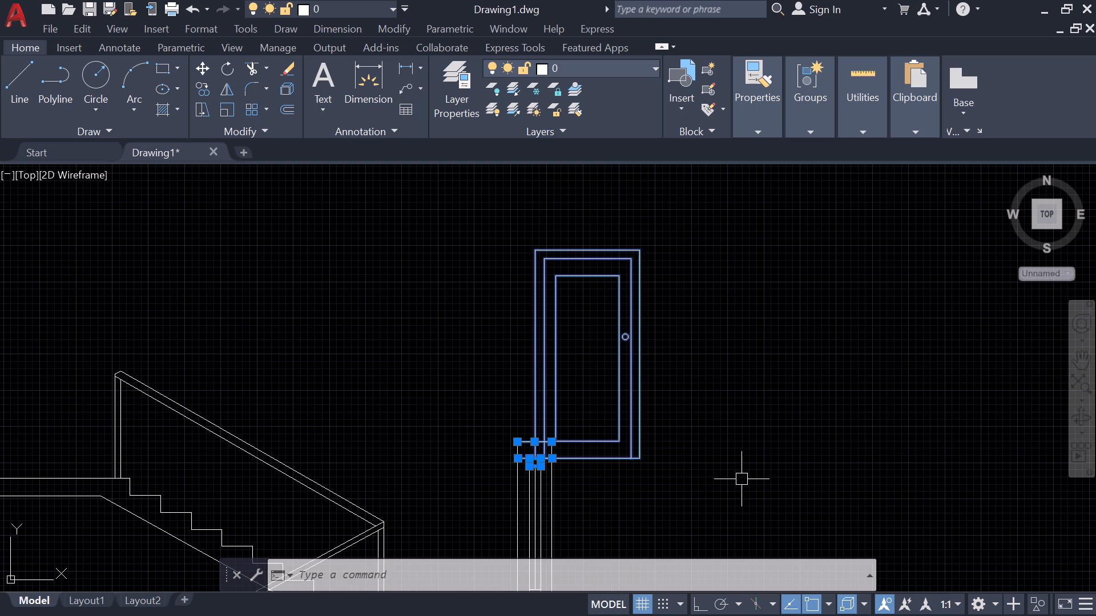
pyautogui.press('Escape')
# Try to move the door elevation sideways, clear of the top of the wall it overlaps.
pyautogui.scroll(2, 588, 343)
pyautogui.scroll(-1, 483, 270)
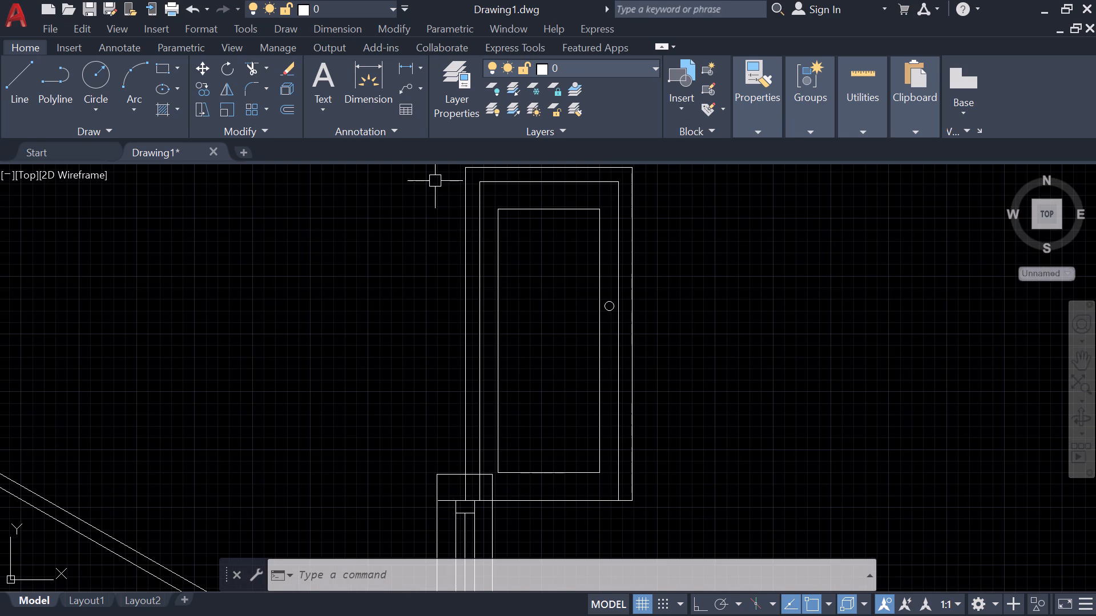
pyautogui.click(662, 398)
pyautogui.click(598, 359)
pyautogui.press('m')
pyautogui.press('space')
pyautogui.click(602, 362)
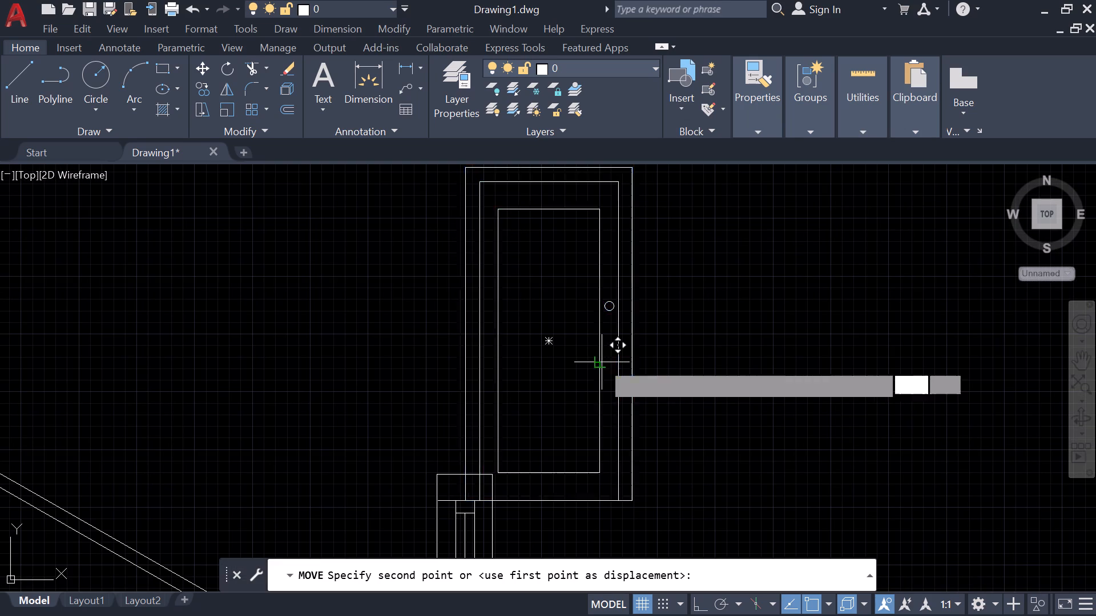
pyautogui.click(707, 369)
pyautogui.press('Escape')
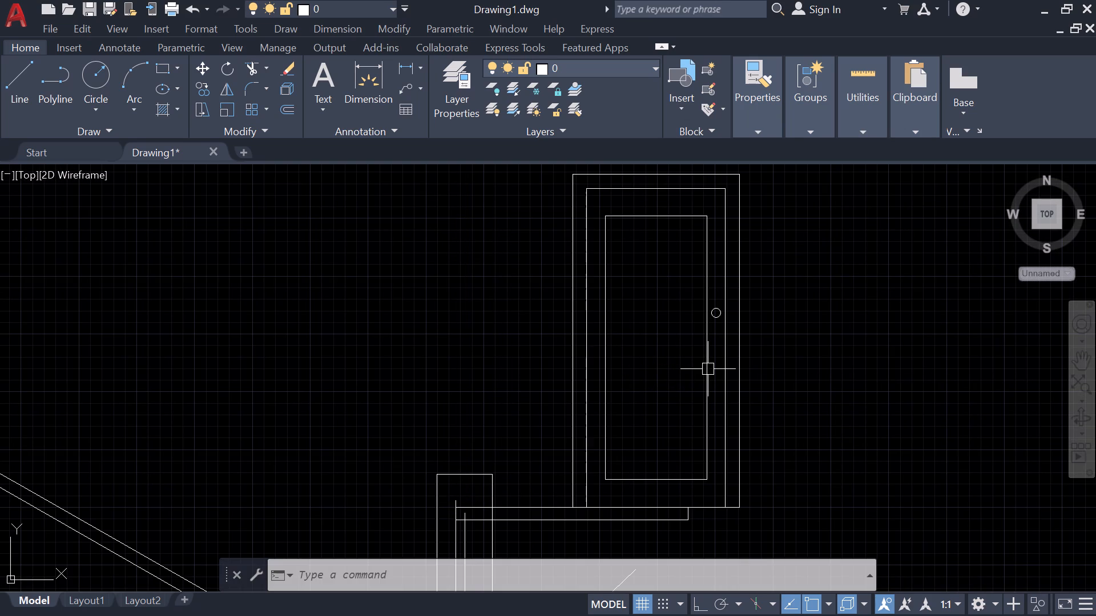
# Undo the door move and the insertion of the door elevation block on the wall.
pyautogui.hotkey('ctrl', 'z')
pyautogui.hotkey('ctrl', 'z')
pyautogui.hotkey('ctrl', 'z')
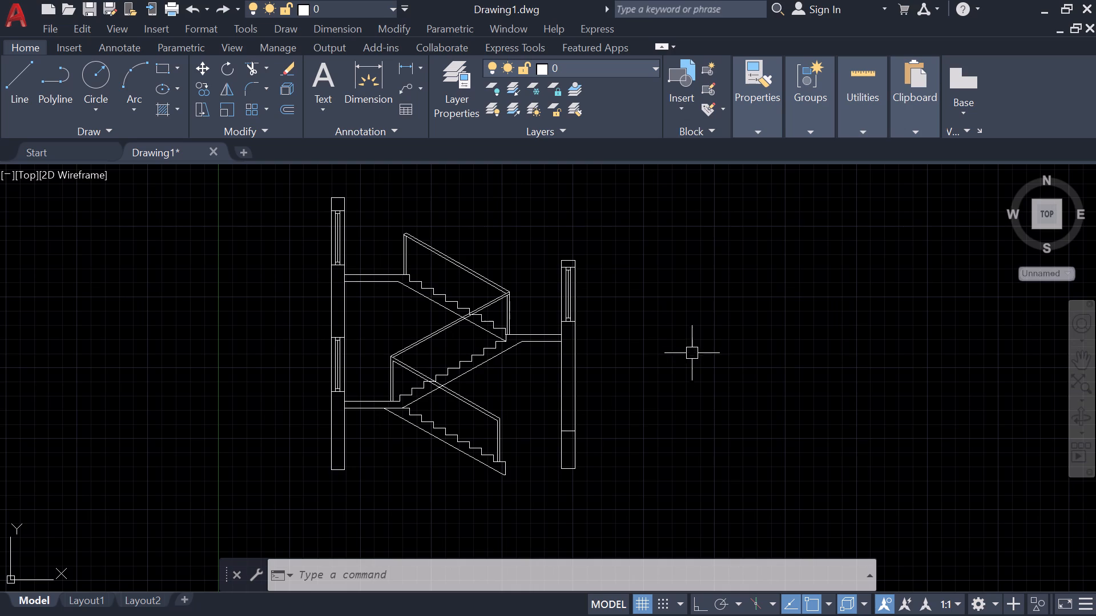
# Insert the Door Elevation - Imperial sample block in empty space, well clear of the stair and its section walls.
pyautogui.hotkey('ctrl', '3')
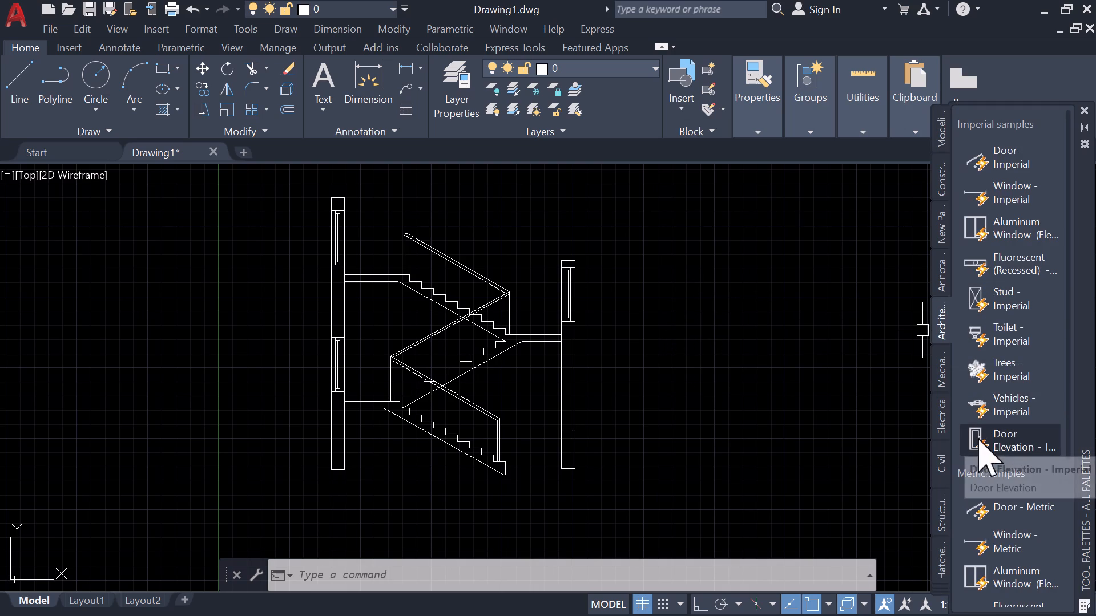
pyautogui.moveTo(989, 437); pyautogui.dragTo(832, 409)
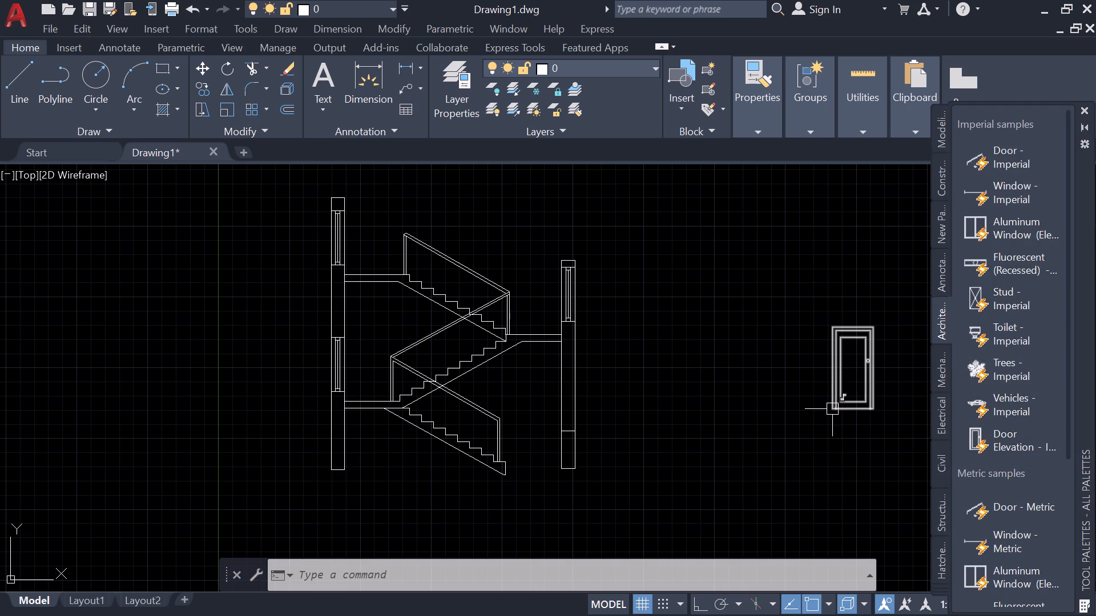
pyautogui.press('Escape')
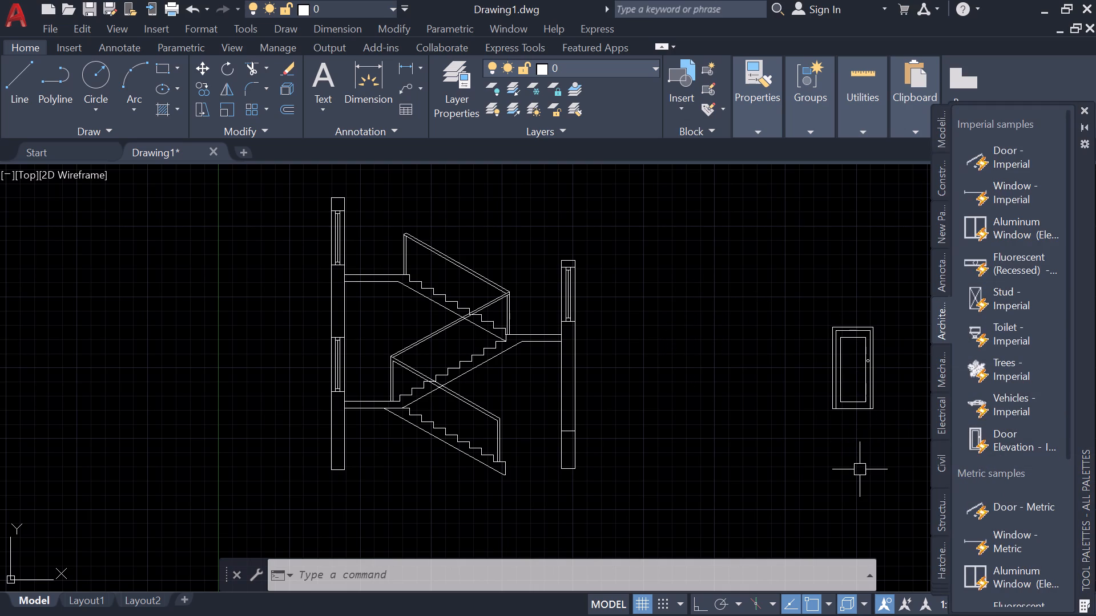
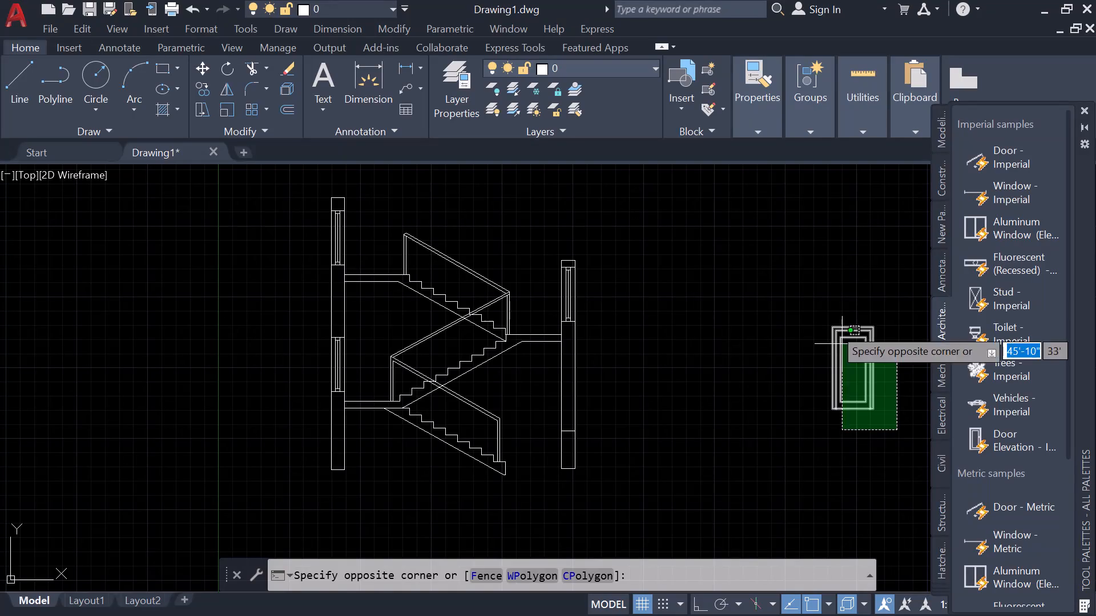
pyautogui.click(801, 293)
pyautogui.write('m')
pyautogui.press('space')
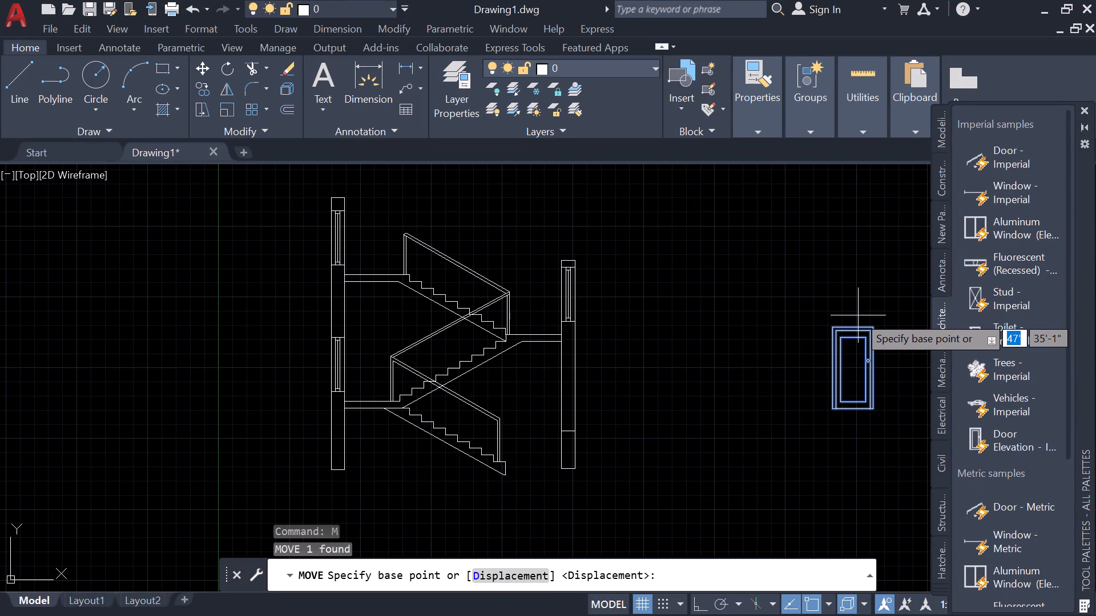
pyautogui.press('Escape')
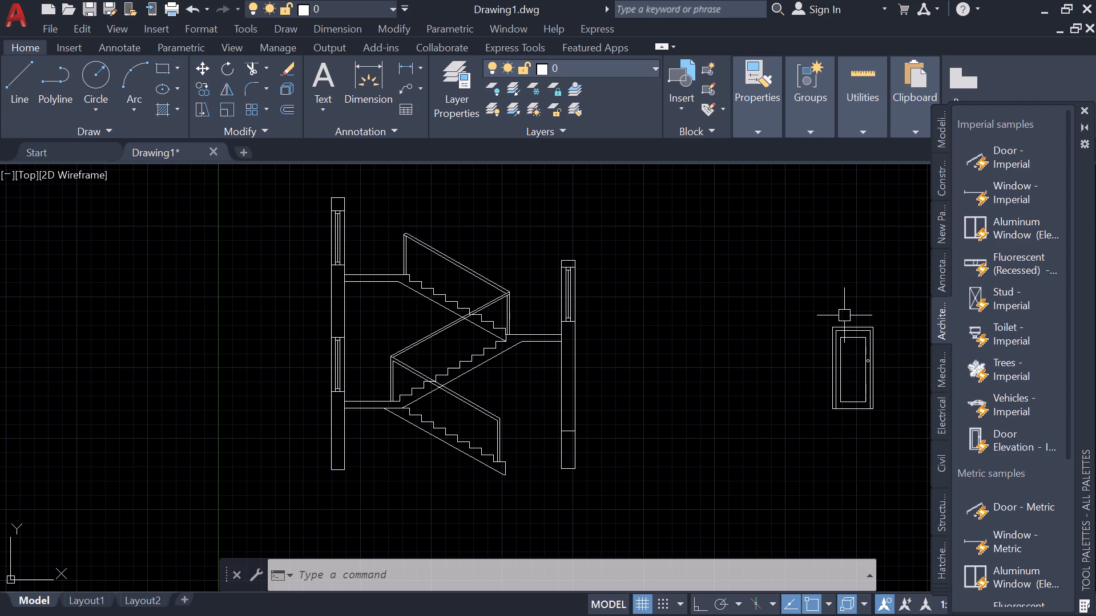
# Close the tool palettes and scale the door elevation down slightly about its top-edge midpoint, picking a scale distance of about 2'-9".
pyautogui.click(1084, 106)
pyautogui.click(893, 457)
pyautogui.click(809, 291)
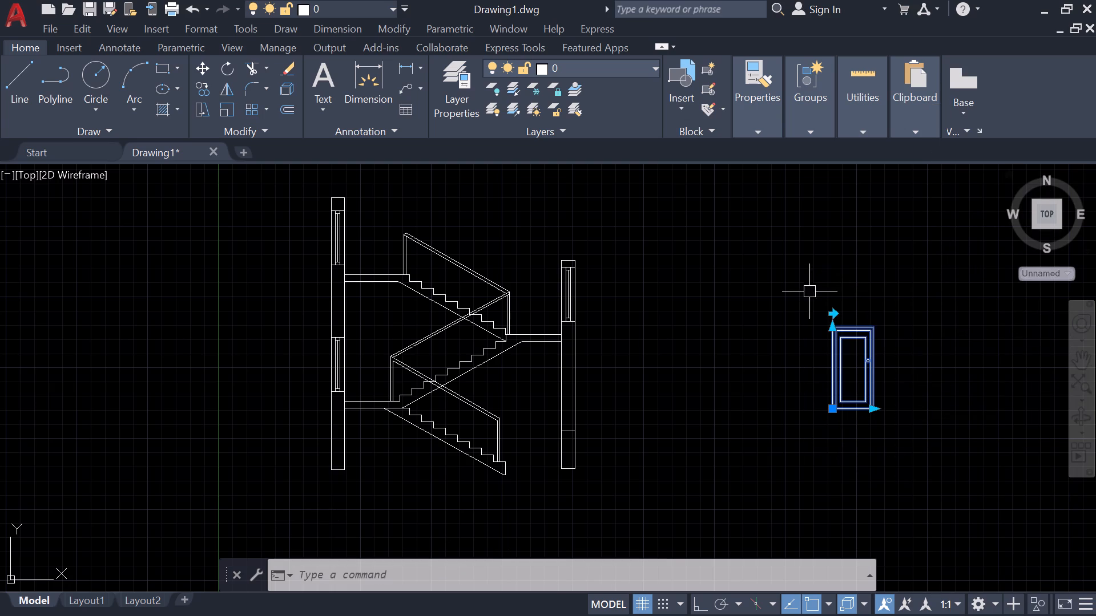
pyautogui.write('sc')
pyautogui.press('space')
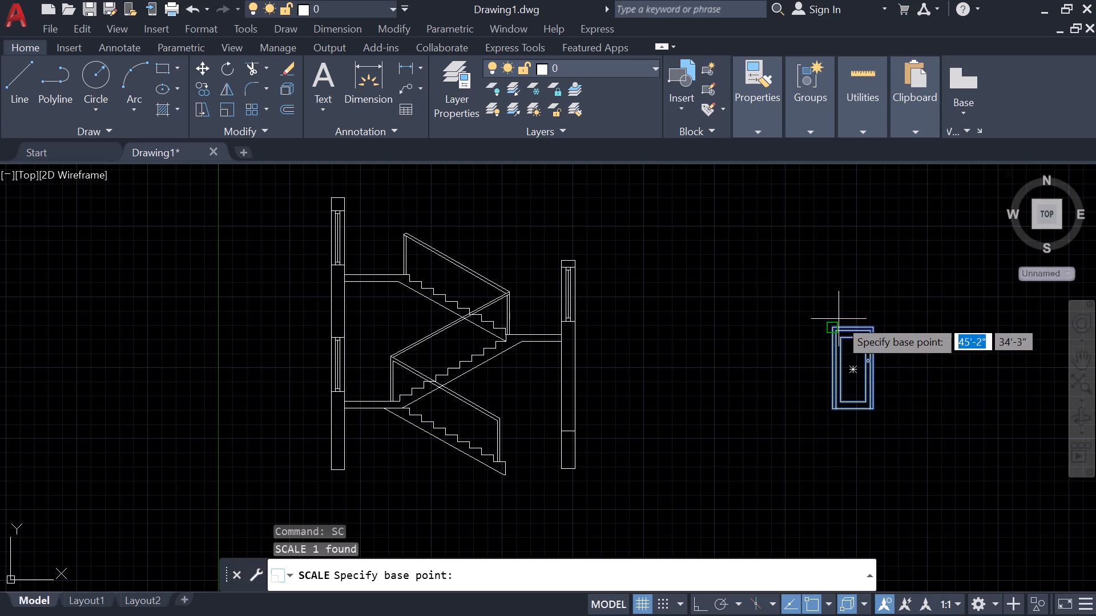
pyautogui.click(853, 325)
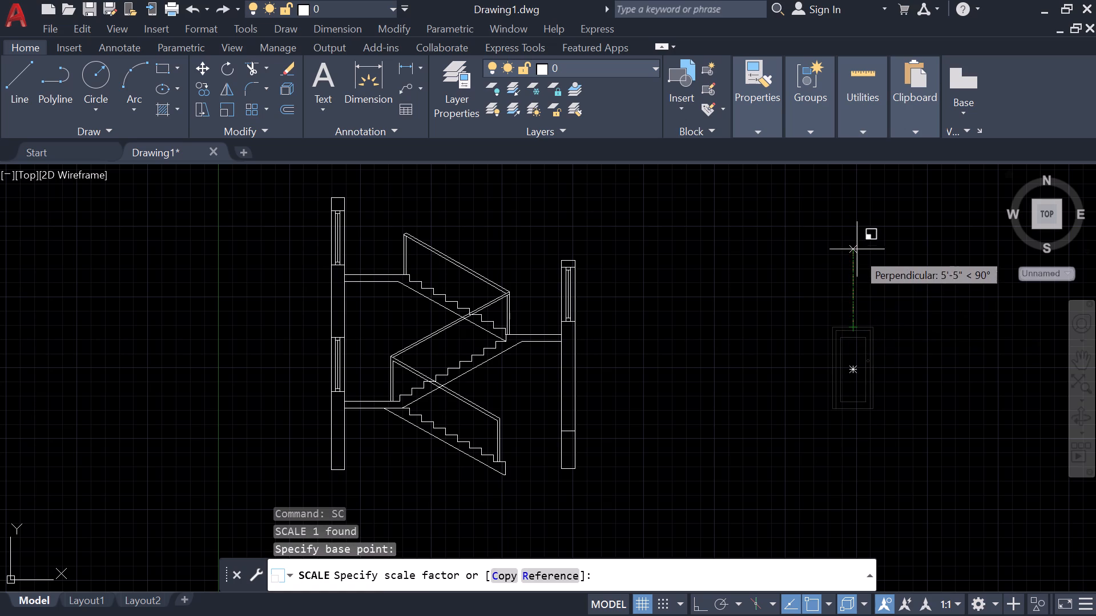
pyautogui.click(853, 290)
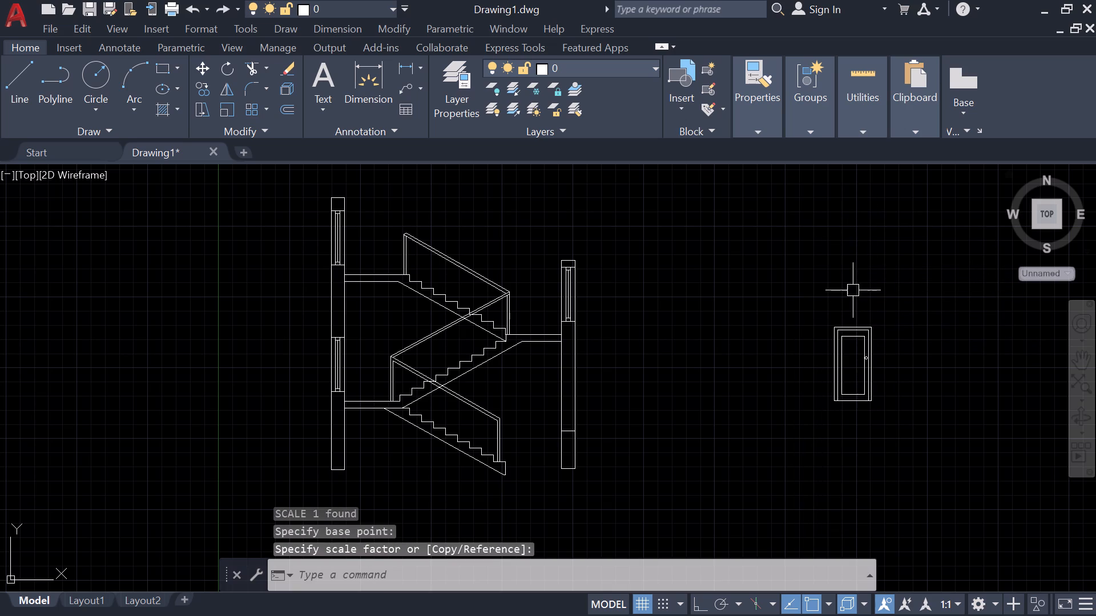
pyautogui.press('Escape')
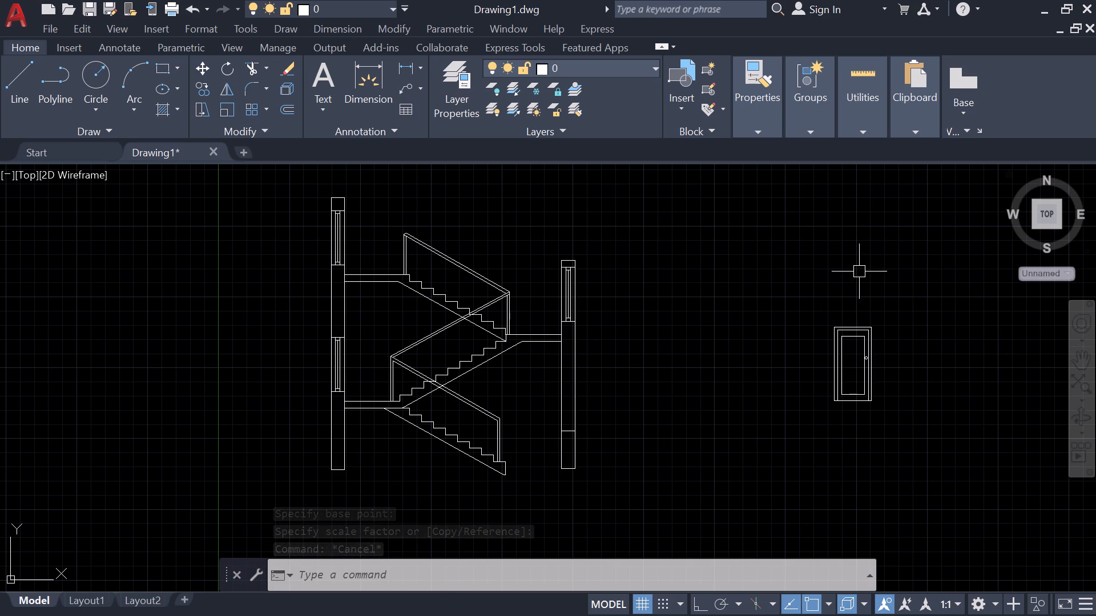
# Copy the scaled door elevation from the midpoint of its bottom edge onto the topmost landing, beside the two-window section wall.
pyautogui.click(920, 437)
pyautogui.click(809, 297)
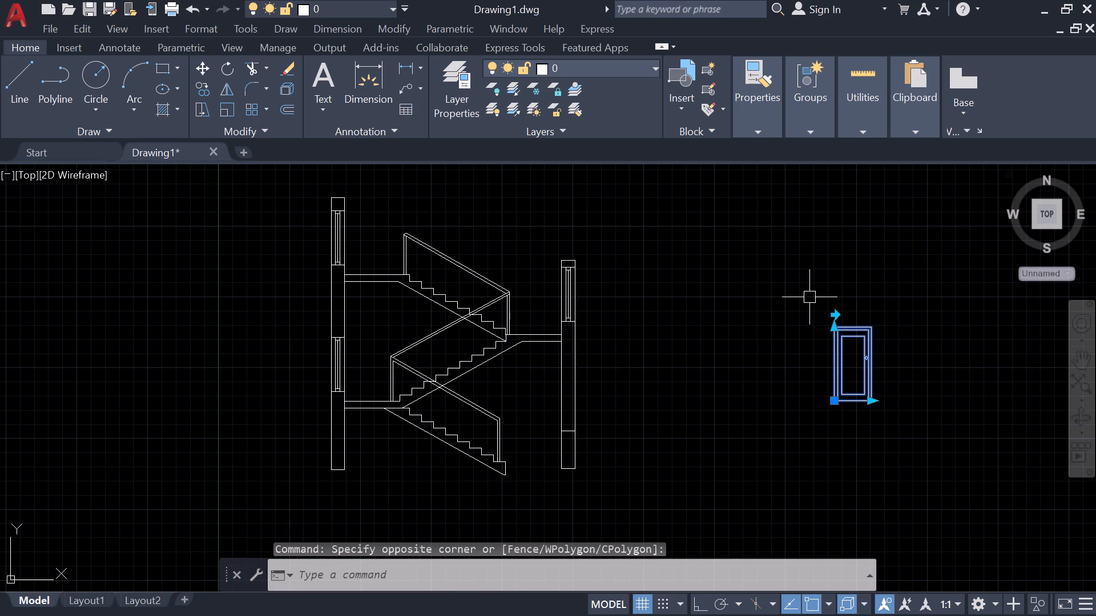
pyautogui.press('c')
pyautogui.press('o')
pyautogui.press('space')
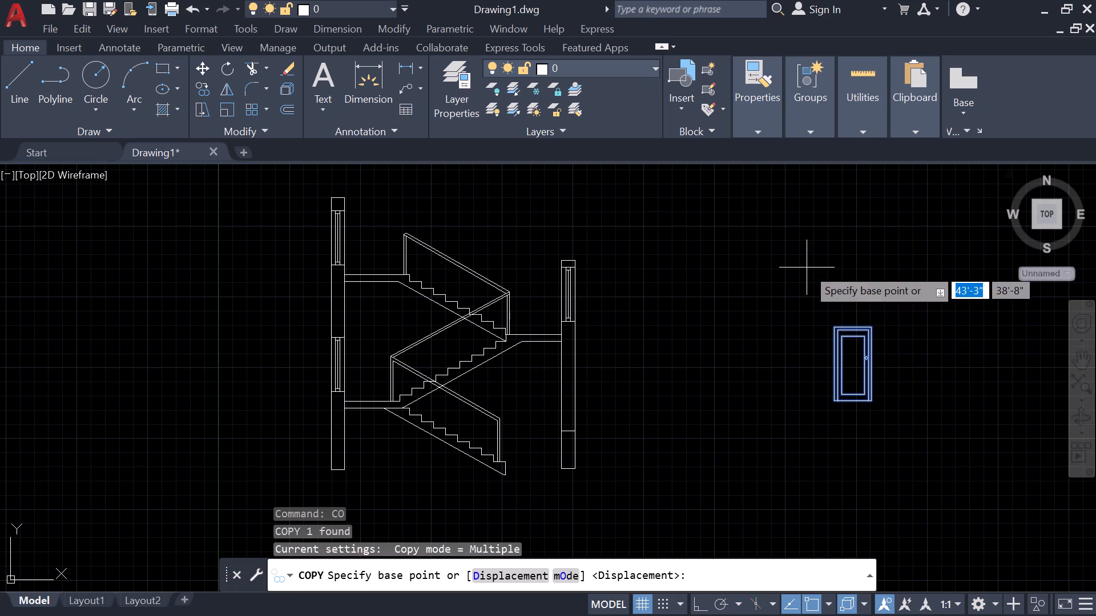
pyautogui.click(852, 405)
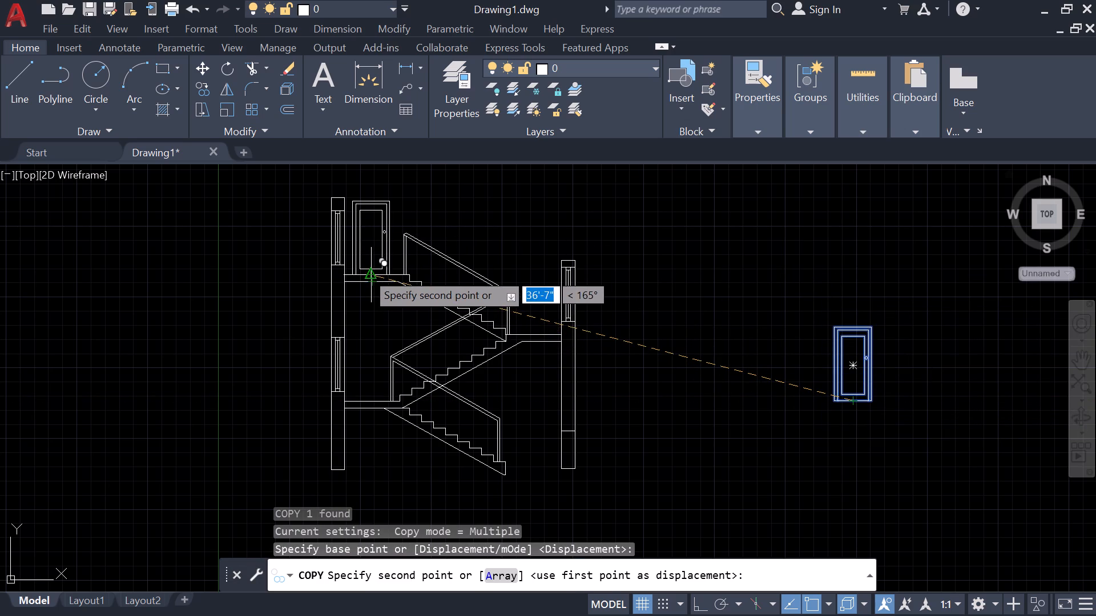
pyautogui.scroll(2, 366, 272)
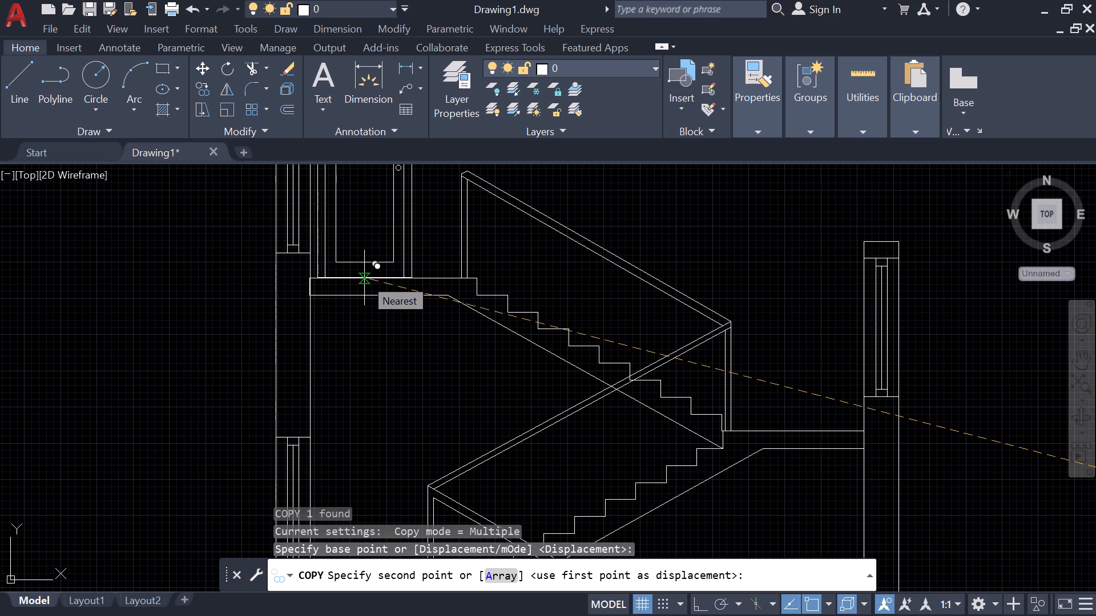
pyautogui.moveTo(364, 278); pyautogui.dragTo(350, 457, button='middle')
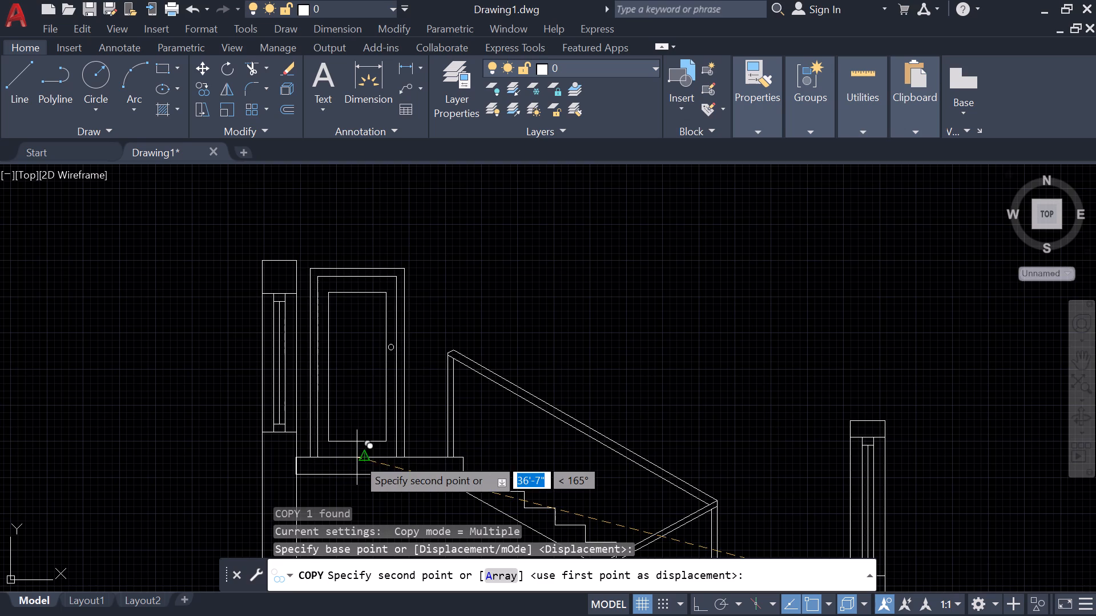
pyautogui.click(359, 455)
pyautogui.press('Escape')
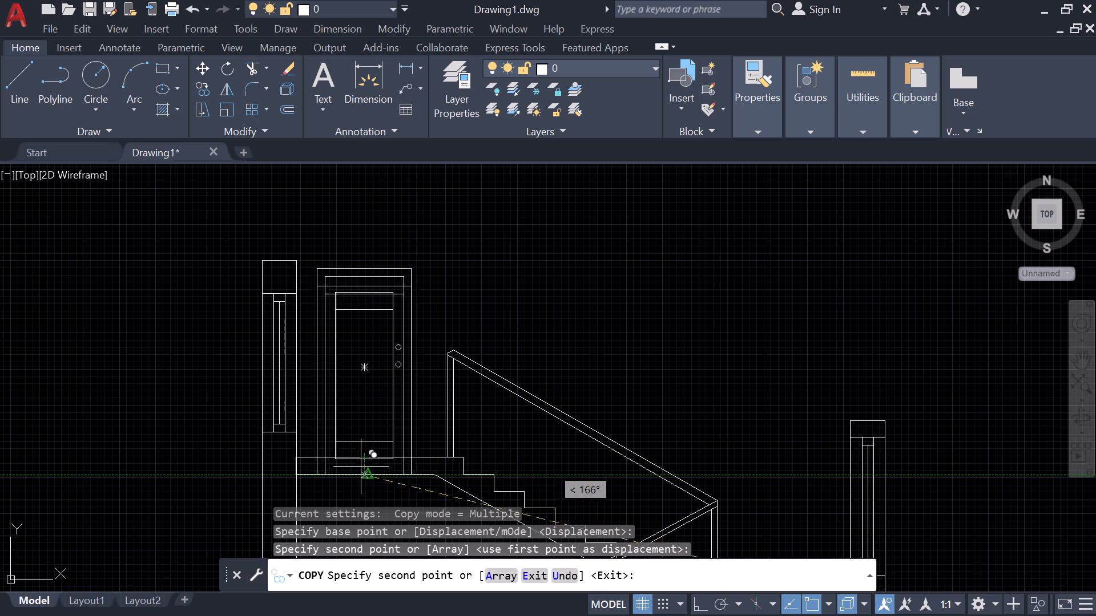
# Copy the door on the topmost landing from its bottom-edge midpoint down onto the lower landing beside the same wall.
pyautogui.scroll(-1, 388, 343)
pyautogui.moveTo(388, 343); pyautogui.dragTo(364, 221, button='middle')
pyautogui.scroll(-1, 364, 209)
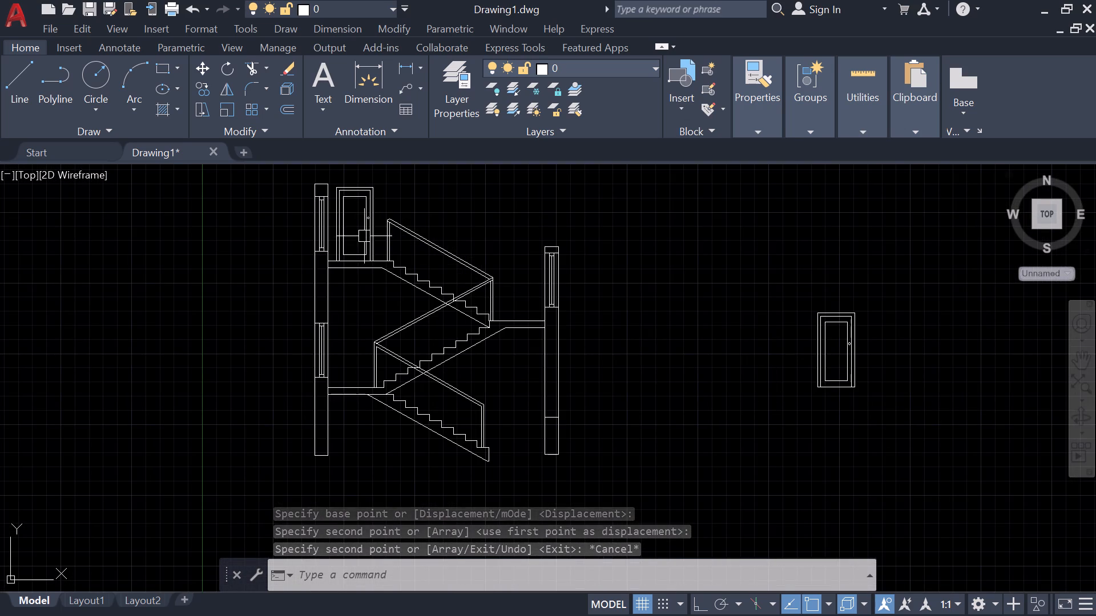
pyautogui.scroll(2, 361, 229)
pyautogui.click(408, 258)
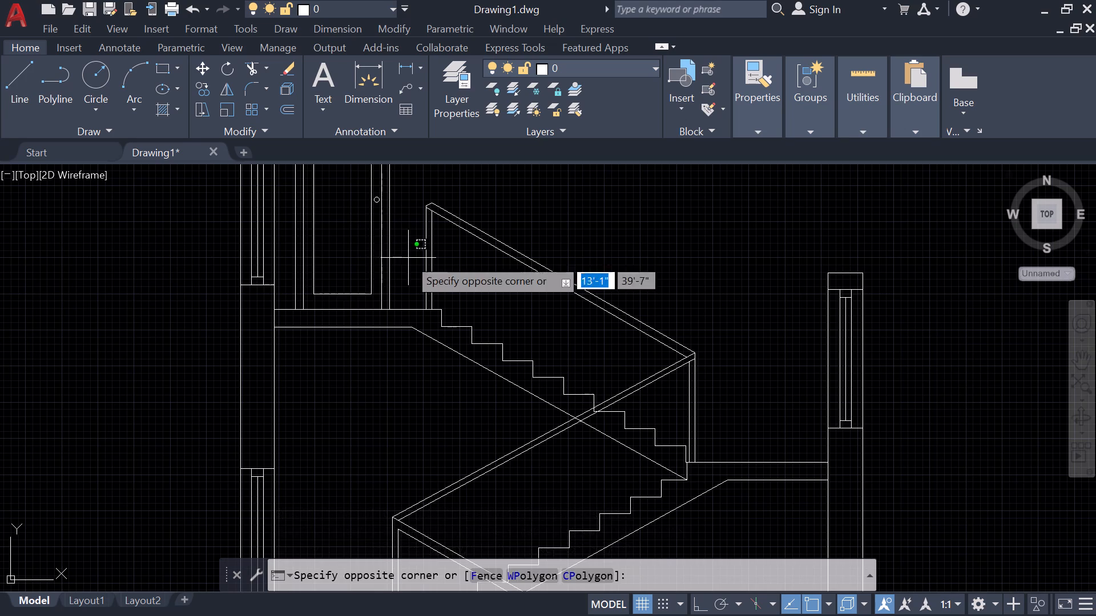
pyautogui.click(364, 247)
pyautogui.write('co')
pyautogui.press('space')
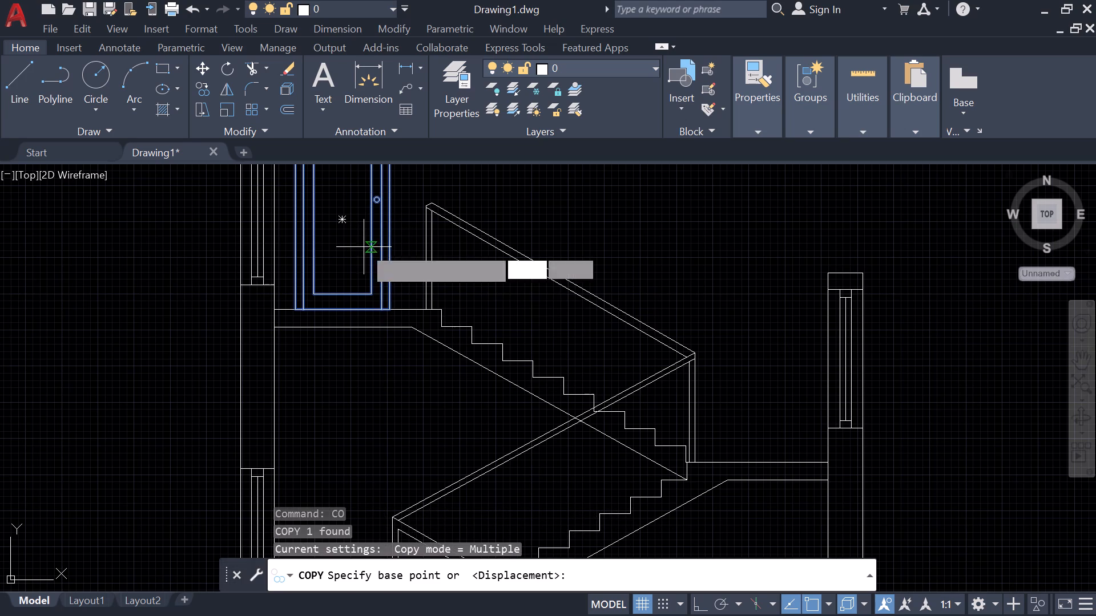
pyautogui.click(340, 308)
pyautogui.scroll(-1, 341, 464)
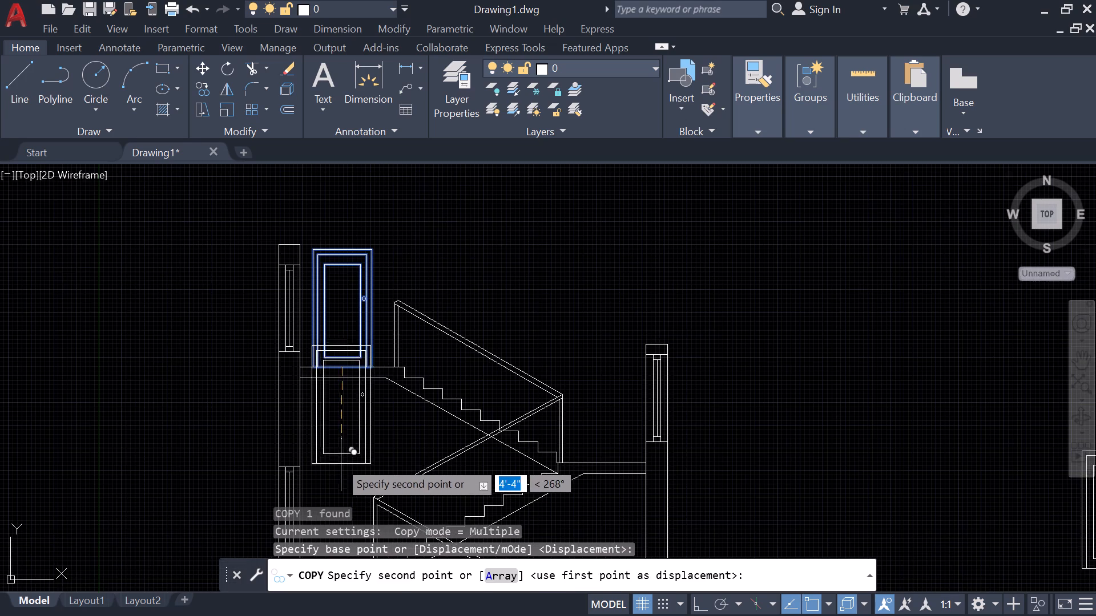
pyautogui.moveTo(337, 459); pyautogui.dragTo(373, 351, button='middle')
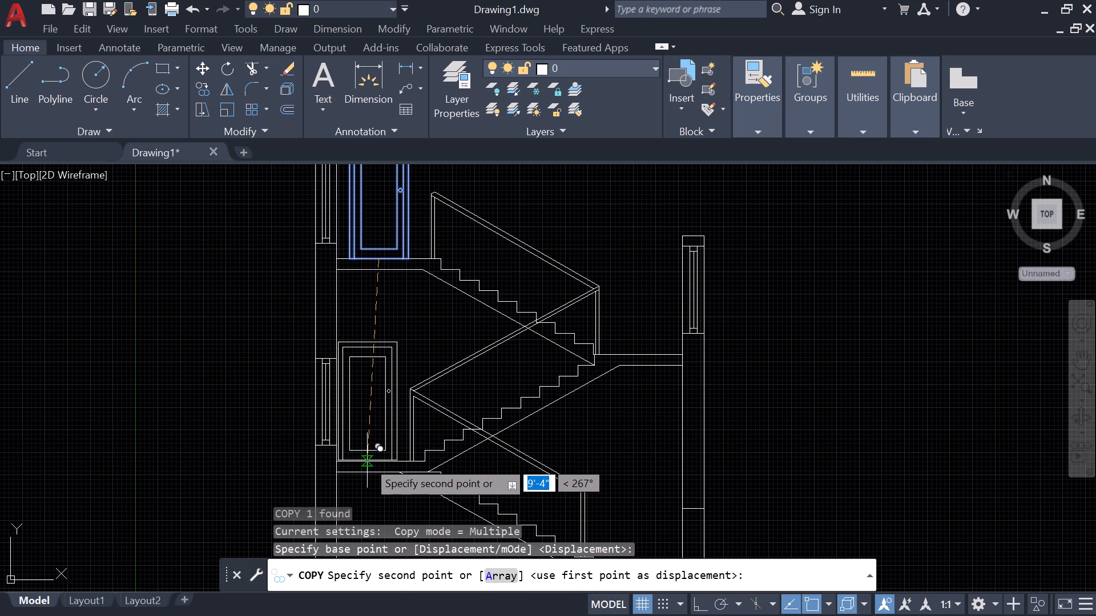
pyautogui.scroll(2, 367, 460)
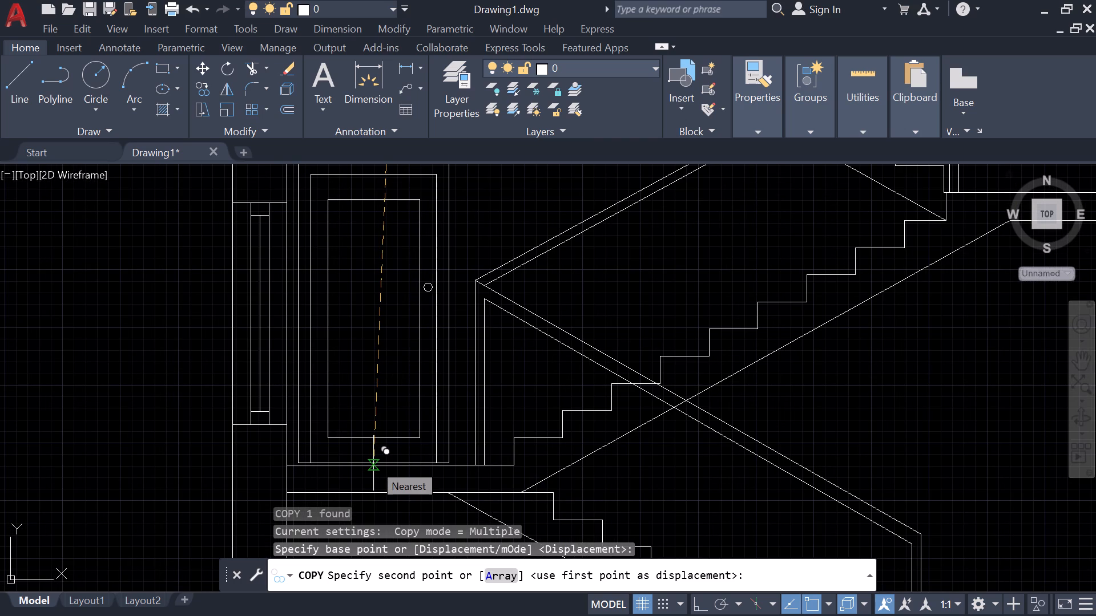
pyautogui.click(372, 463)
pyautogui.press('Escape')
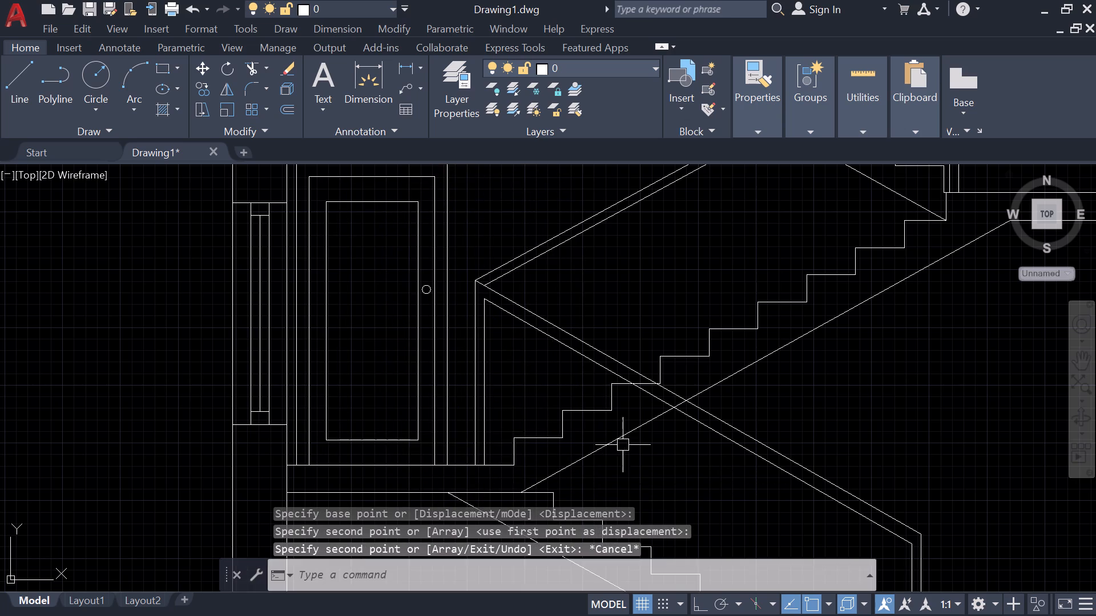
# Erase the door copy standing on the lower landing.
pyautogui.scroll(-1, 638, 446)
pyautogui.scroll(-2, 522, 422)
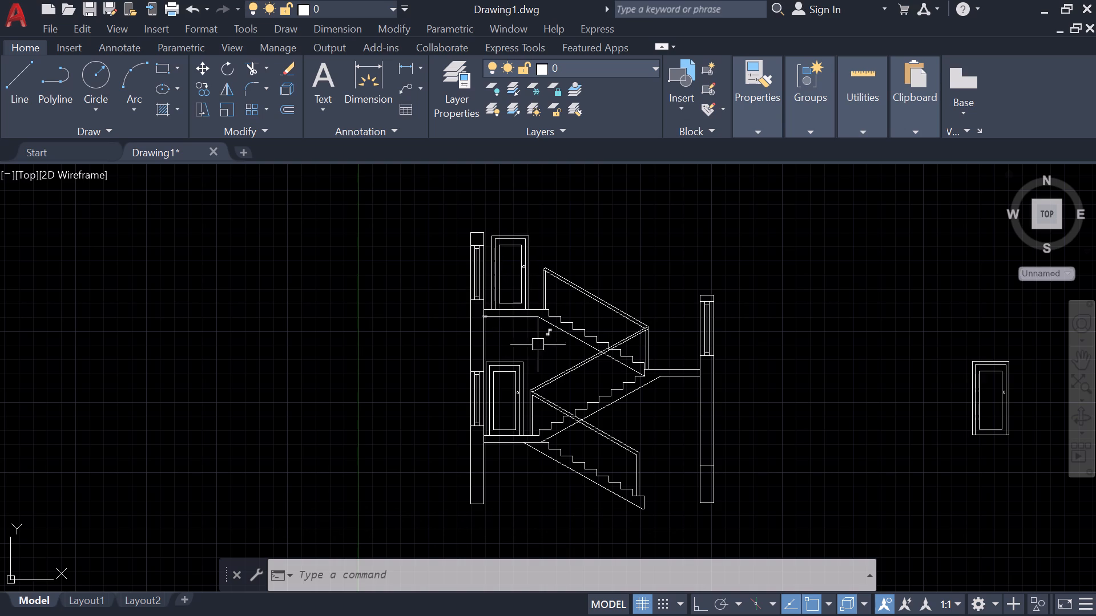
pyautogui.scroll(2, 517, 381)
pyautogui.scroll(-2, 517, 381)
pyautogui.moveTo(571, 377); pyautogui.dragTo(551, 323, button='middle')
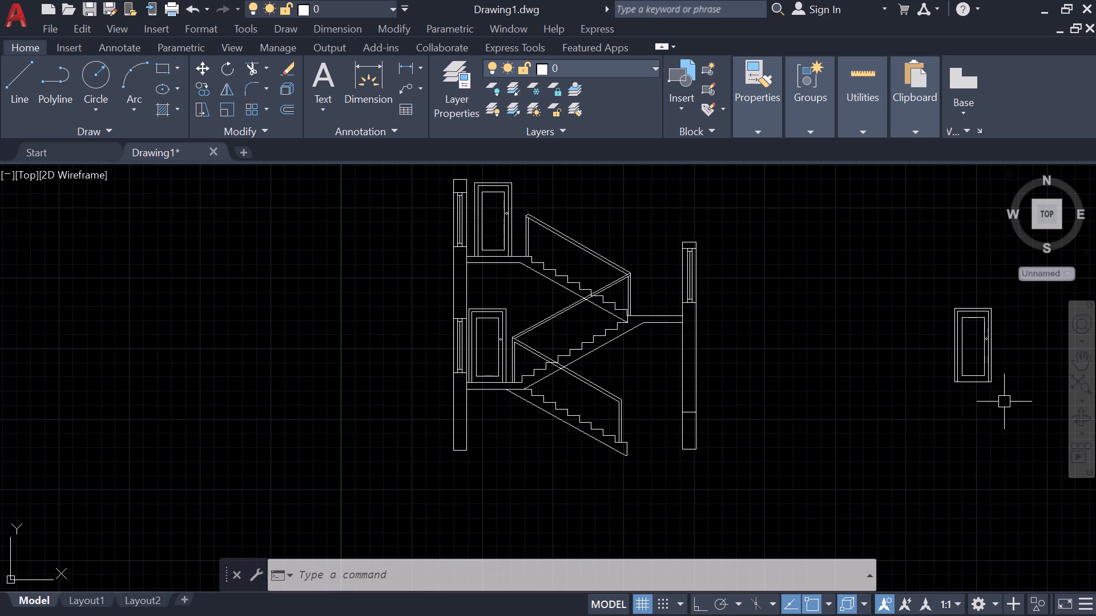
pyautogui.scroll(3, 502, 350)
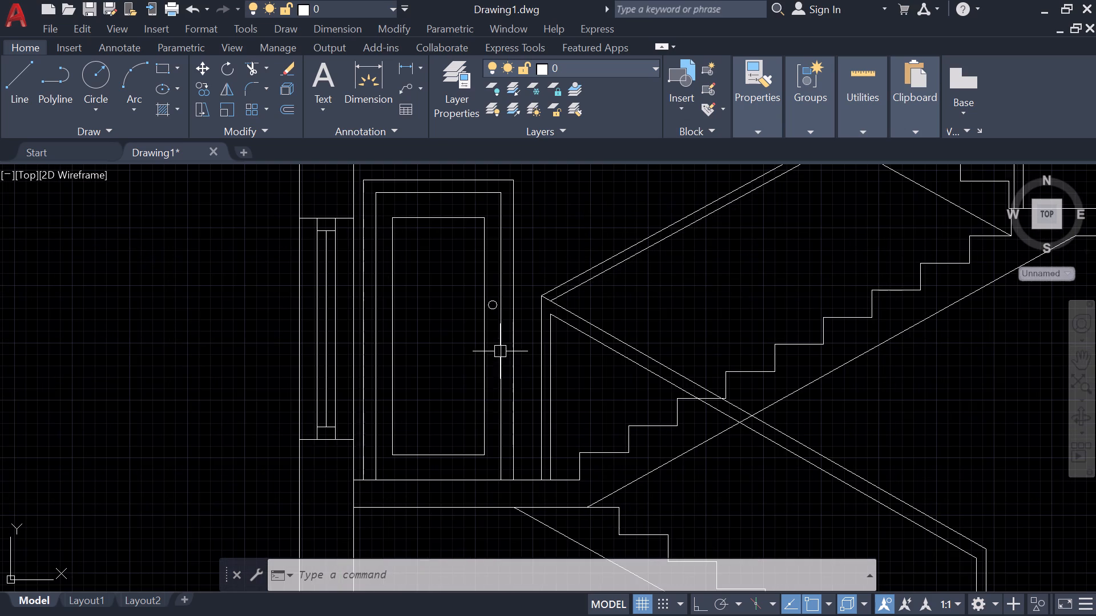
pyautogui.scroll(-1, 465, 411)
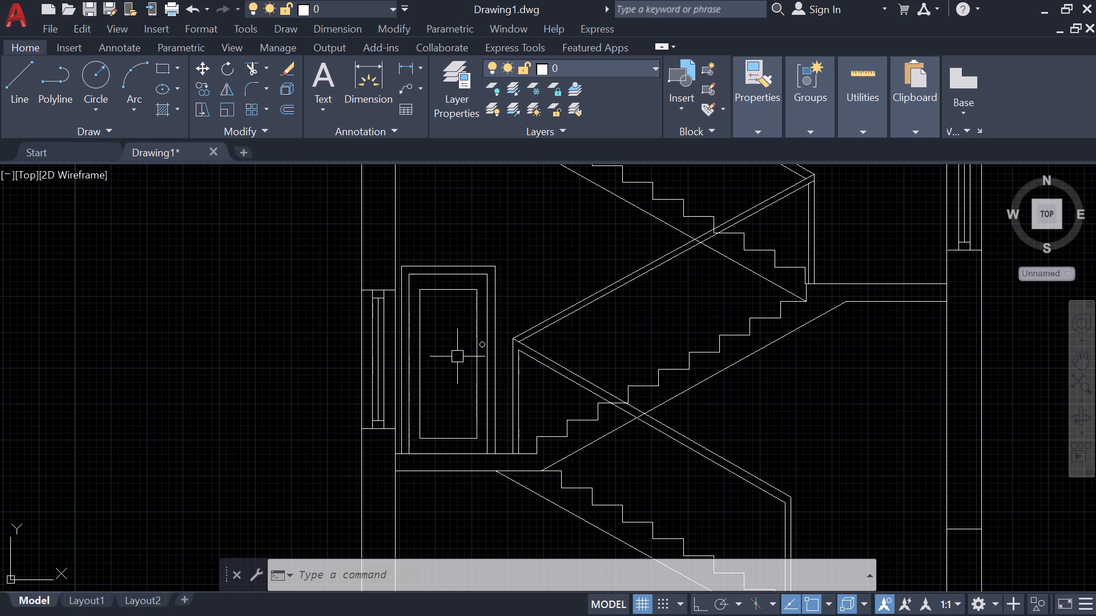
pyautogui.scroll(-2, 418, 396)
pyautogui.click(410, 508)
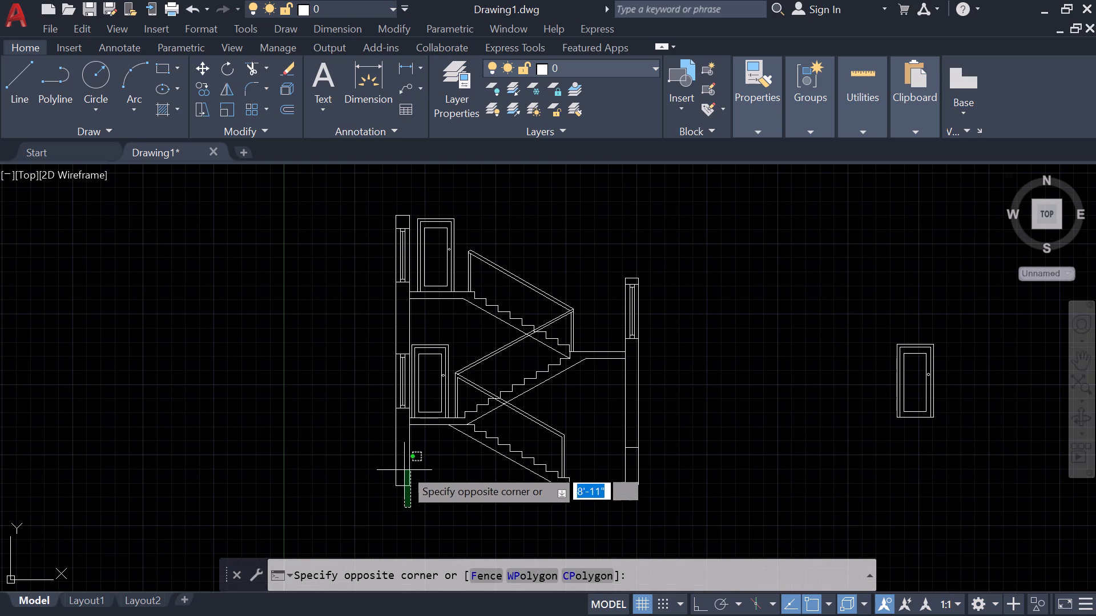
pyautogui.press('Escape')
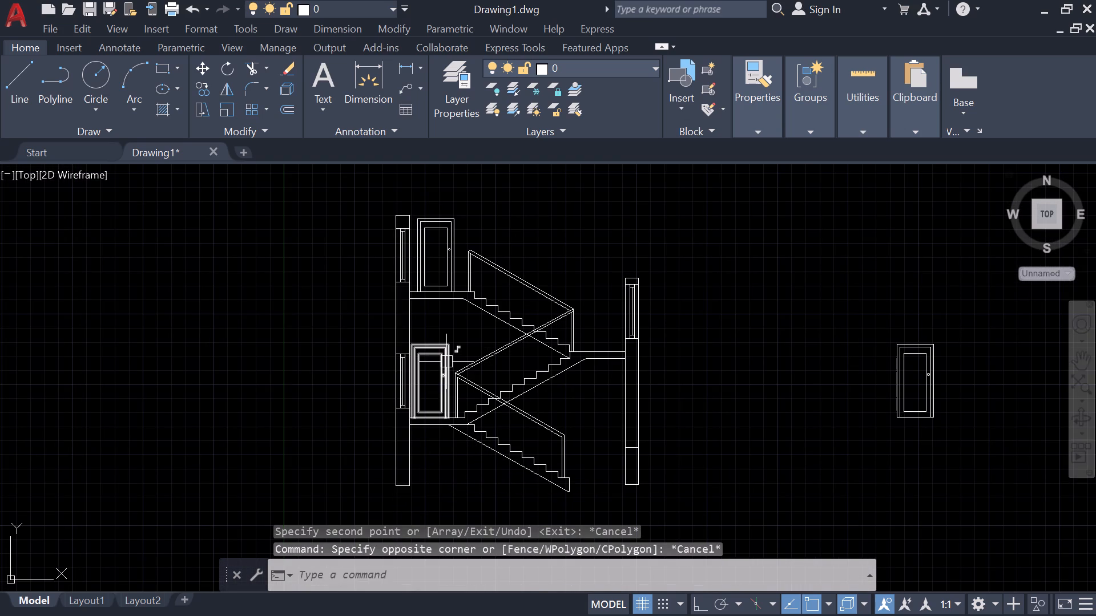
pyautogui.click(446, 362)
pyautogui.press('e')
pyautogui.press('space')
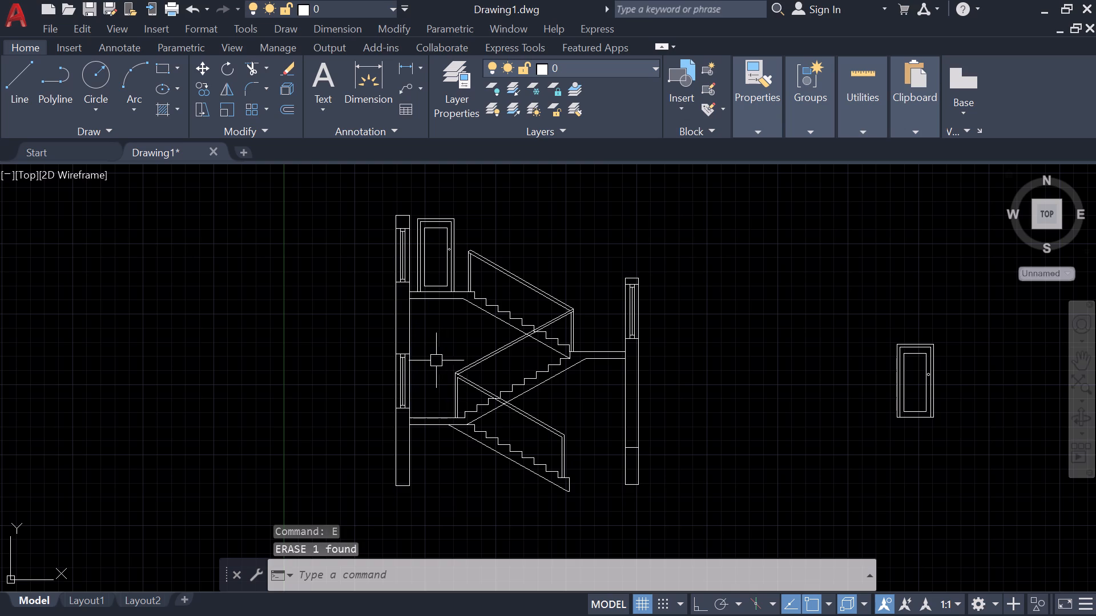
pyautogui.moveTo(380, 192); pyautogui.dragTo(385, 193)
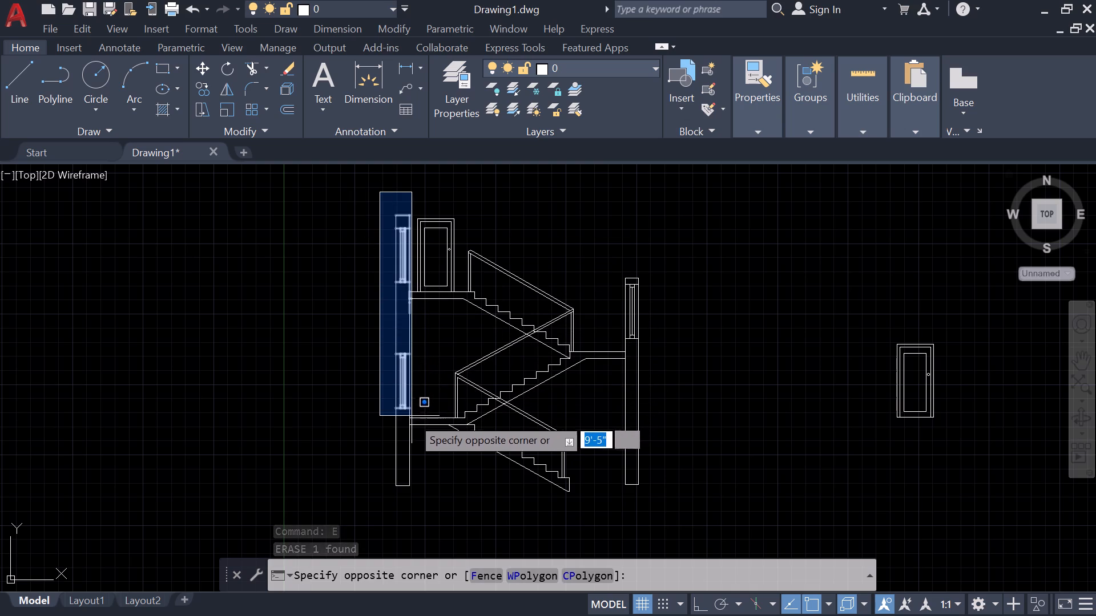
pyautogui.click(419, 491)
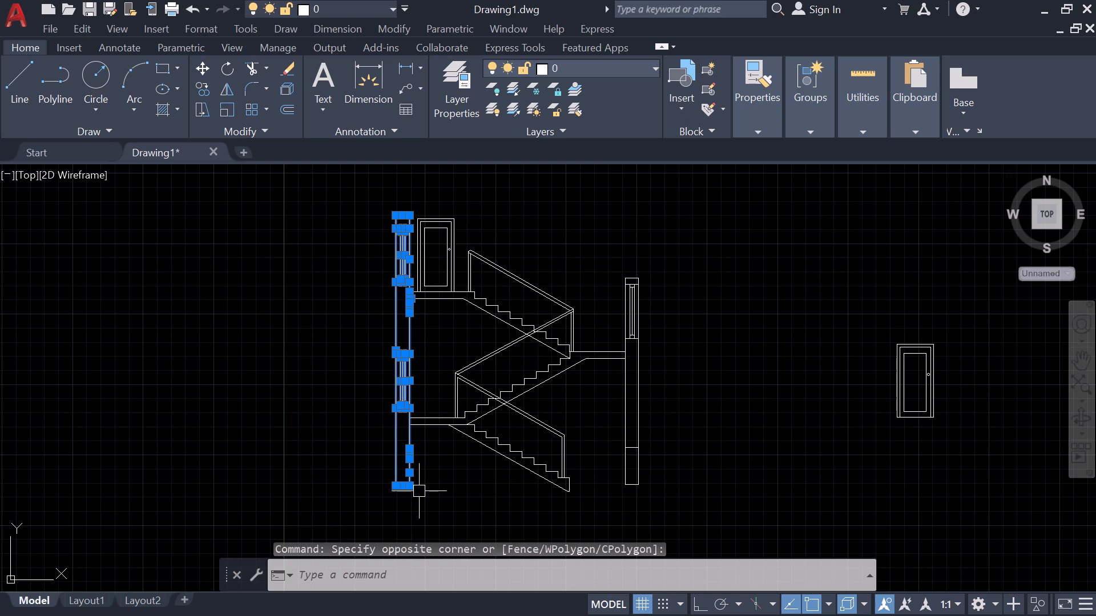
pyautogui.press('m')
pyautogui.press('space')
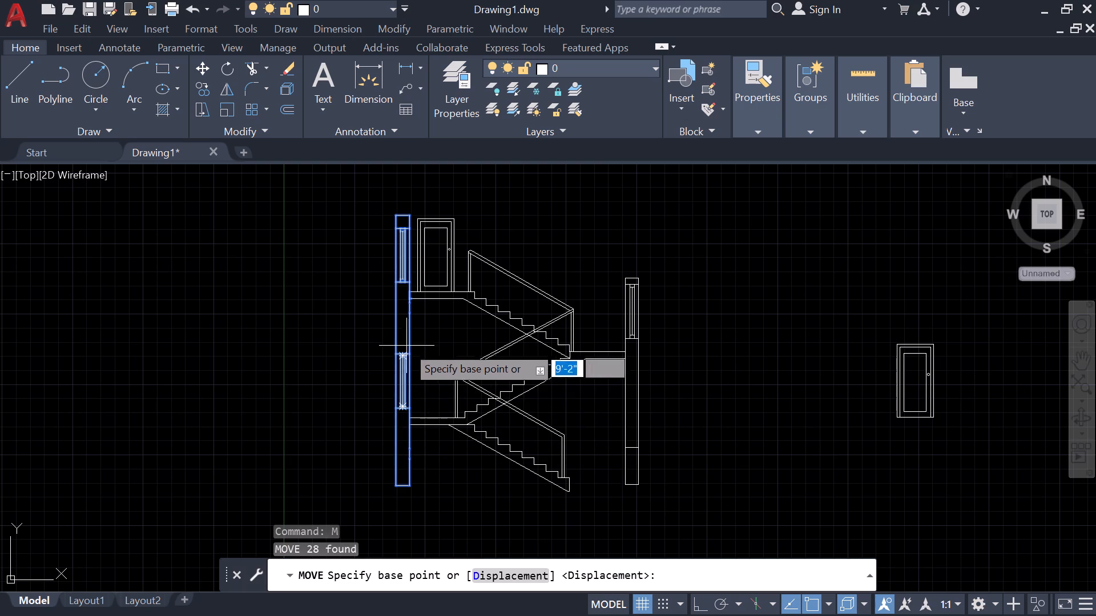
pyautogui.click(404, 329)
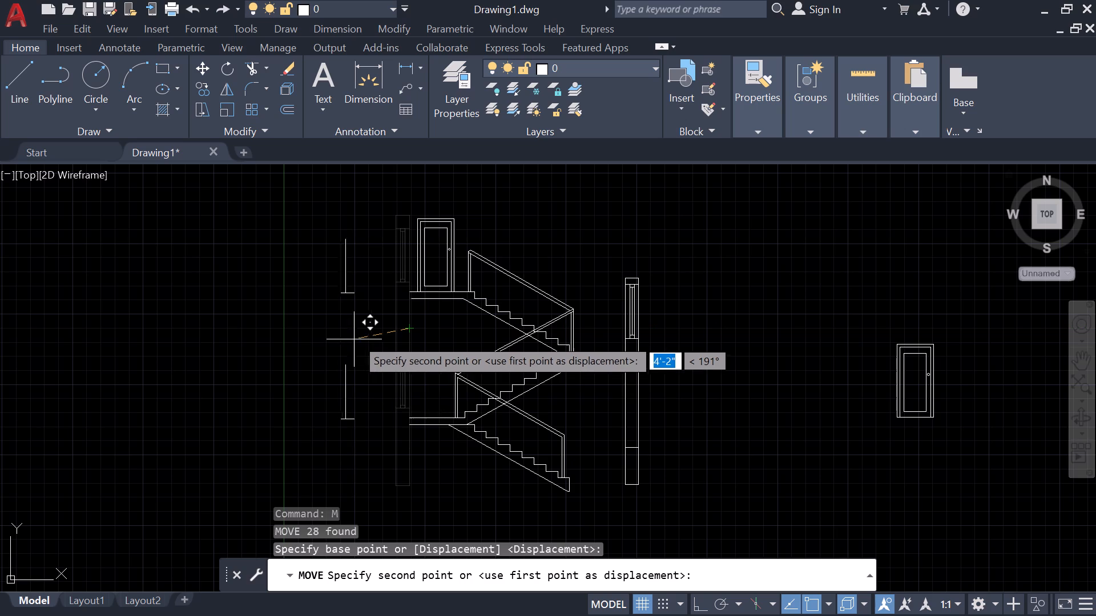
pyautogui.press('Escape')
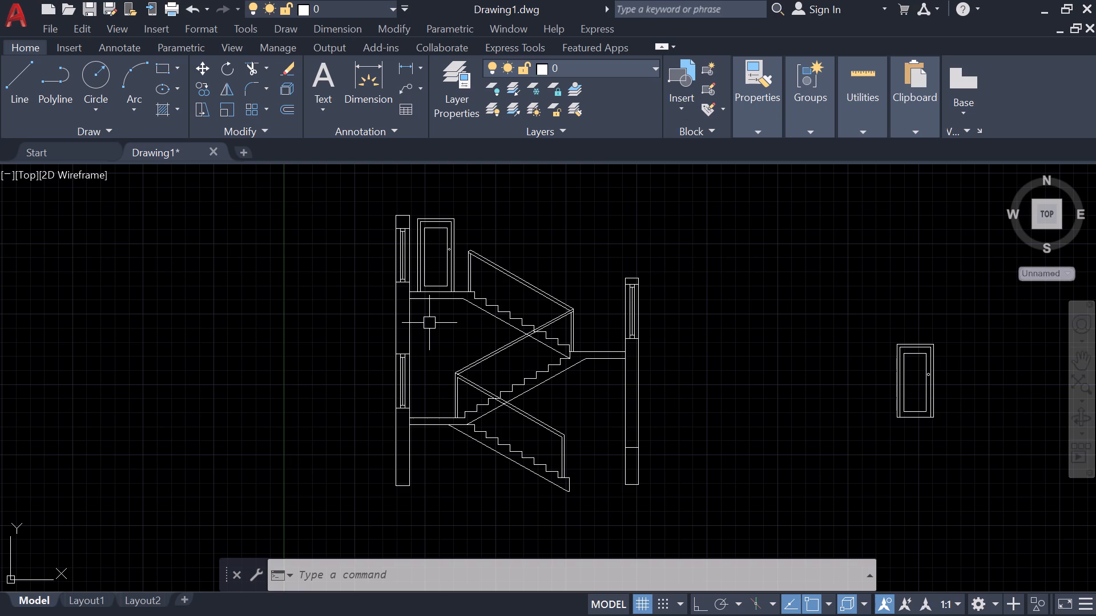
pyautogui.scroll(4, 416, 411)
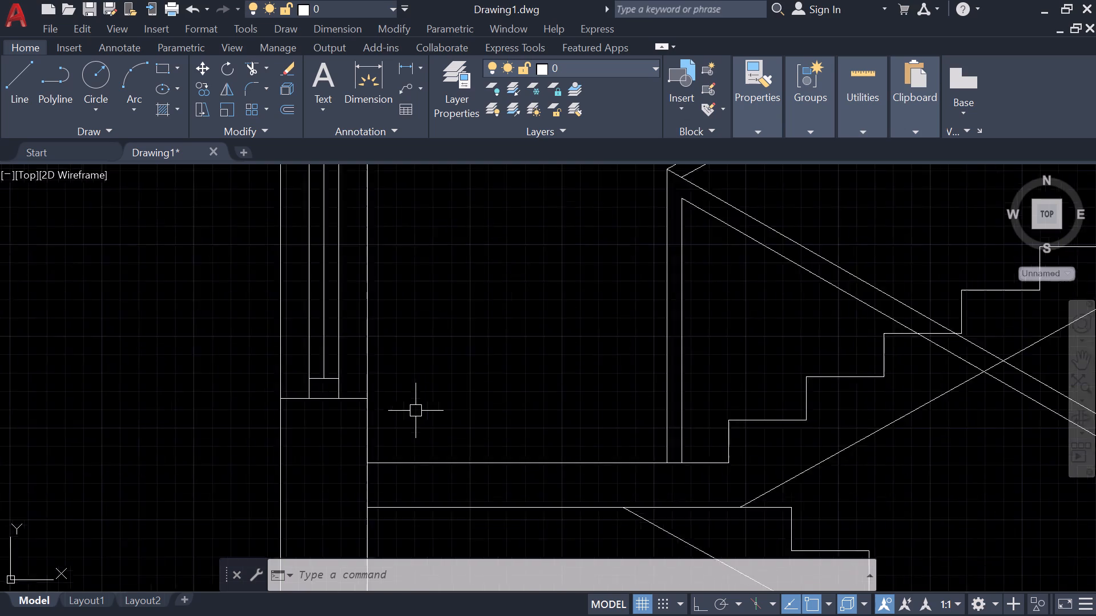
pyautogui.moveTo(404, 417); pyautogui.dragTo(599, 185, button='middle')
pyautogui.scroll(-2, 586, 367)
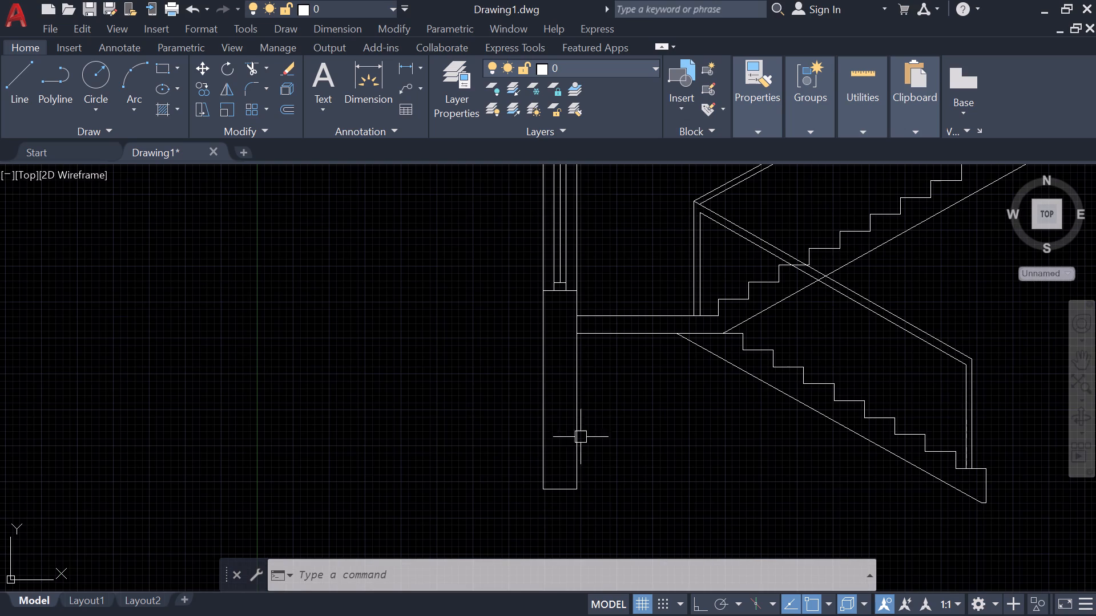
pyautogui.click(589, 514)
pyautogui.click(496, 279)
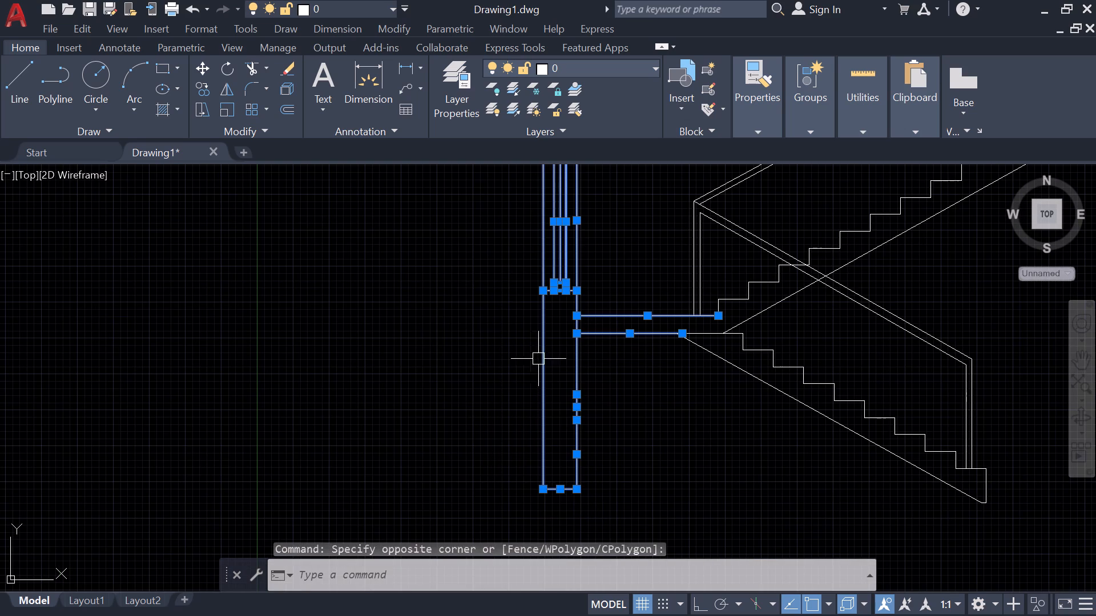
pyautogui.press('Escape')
# Move the whole two-window section wall, including its windows, about 1'-4" horizontally outward from the ends of the landings.
pyautogui.moveTo(511, 259); pyautogui.dragTo(527, 263)
pyautogui.moveTo(628, 500); pyautogui.dragTo(627, 506)
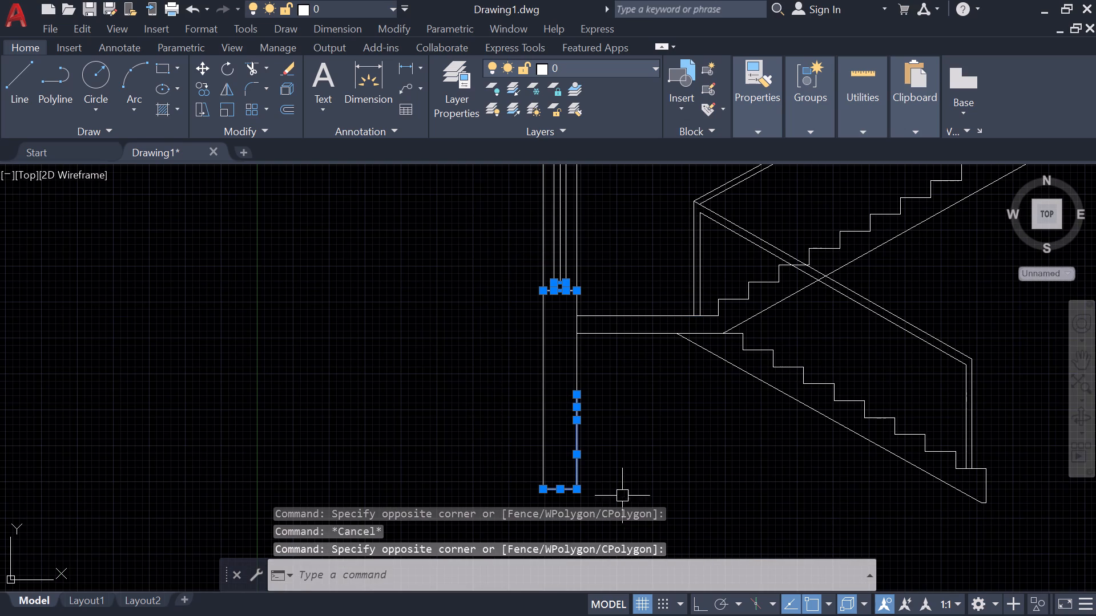
pyautogui.click(578, 371)
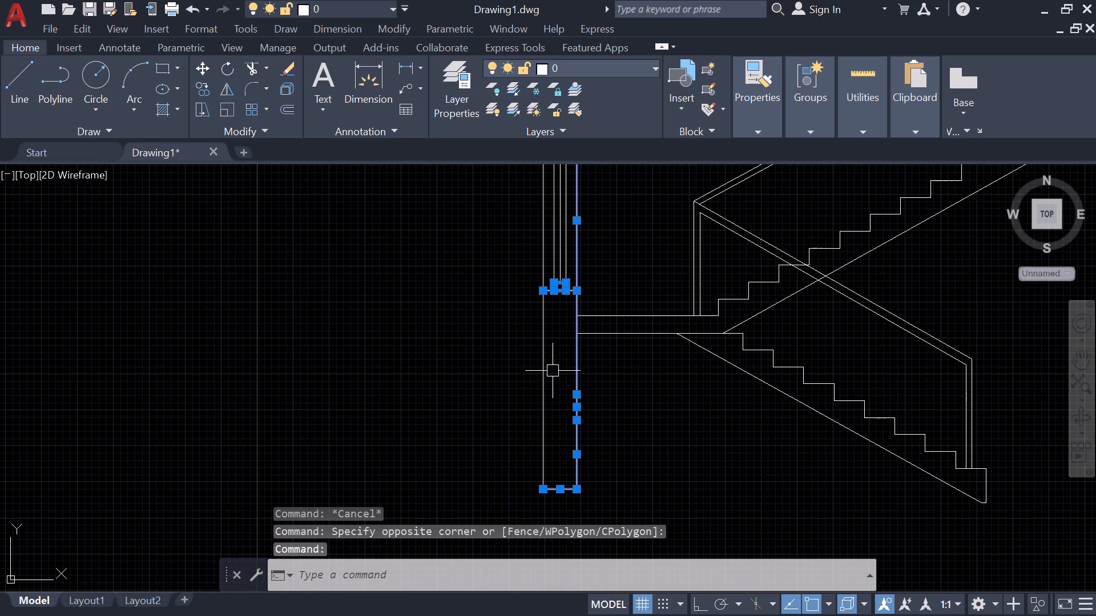
pyautogui.click(540, 367)
pyautogui.moveTo(648, 268); pyautogui.dragTo(609, 426, button='middle')
pyautogui.scroll(-2, 605, 431)
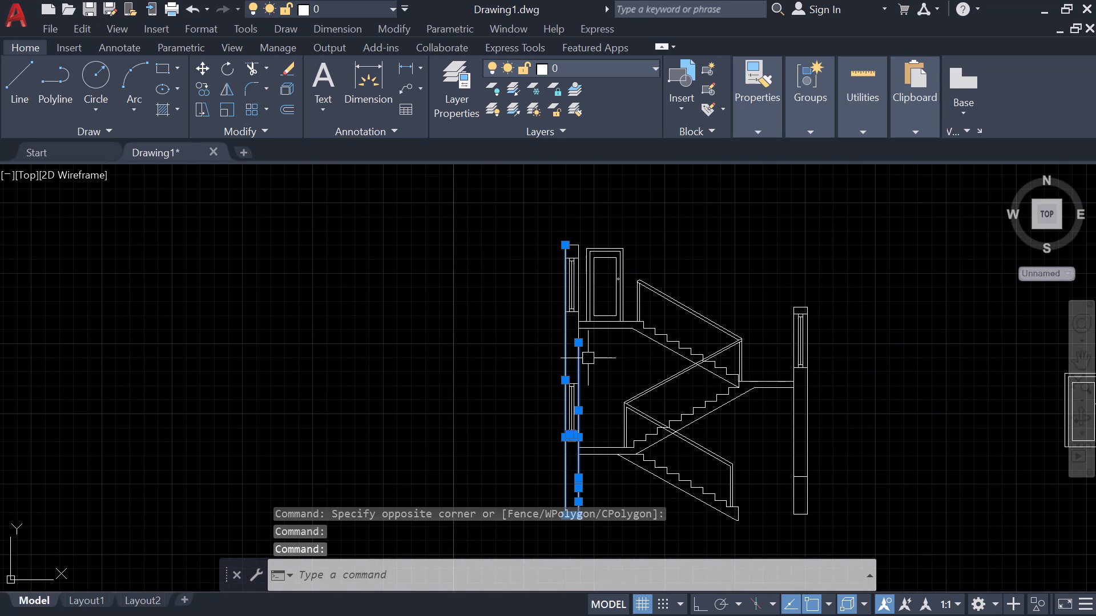
pyautogui.scroll(2, 585, 351)
pyautogui.click(568, 245)
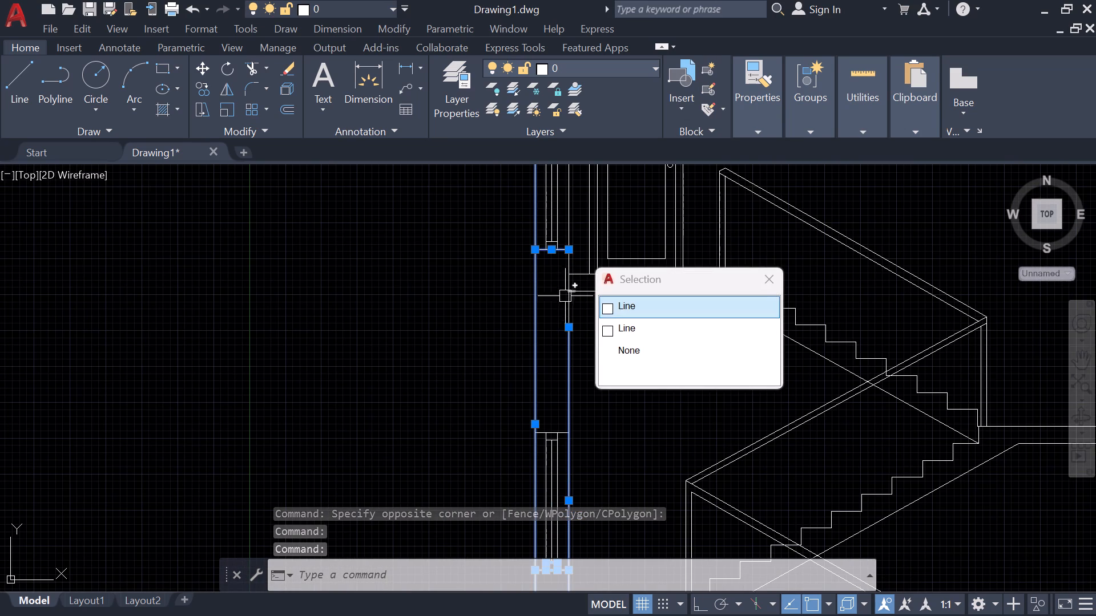
pyautogui.press('Escape')
pyautogui.scroll(2, 573, 305)
pyautogui.click(570, 303)
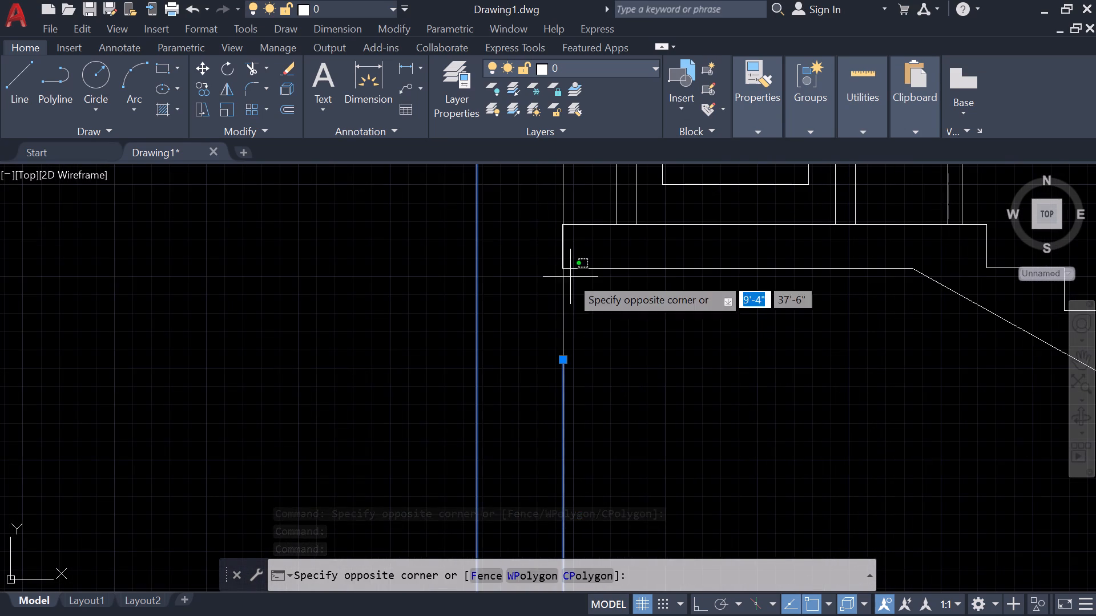
pyautogui.click(550, 303)
pyautogui.moveTo(563, 313); pyautogui.dragTo(528, 442, button='middle')
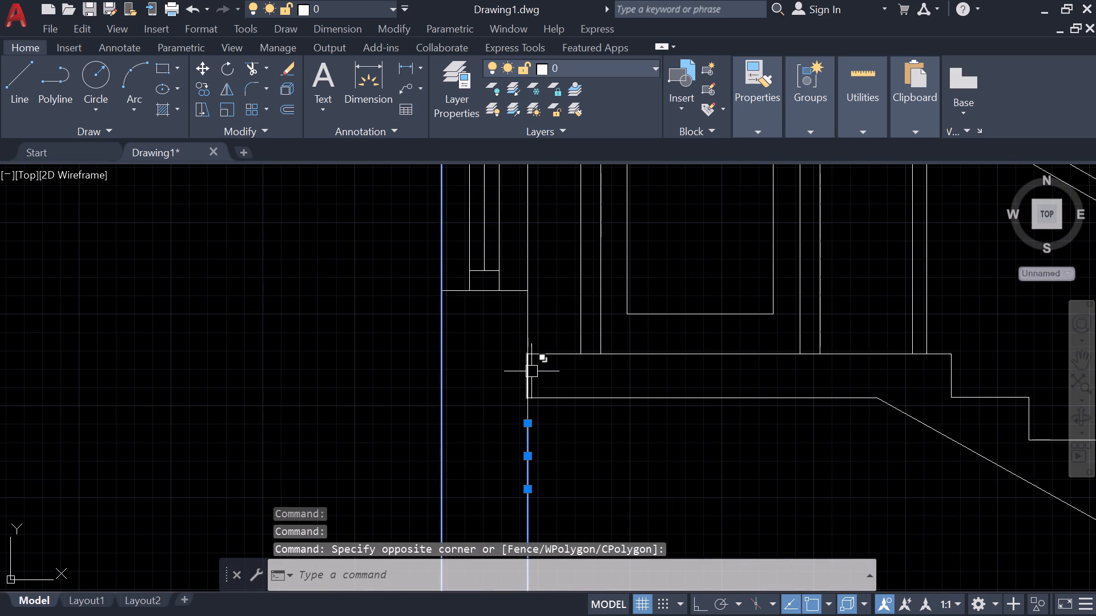
pyautogui.click(529, 330)
pyautogui.moveTo(545, 284); pyautogui.dragTo(527, 392, button='middle')
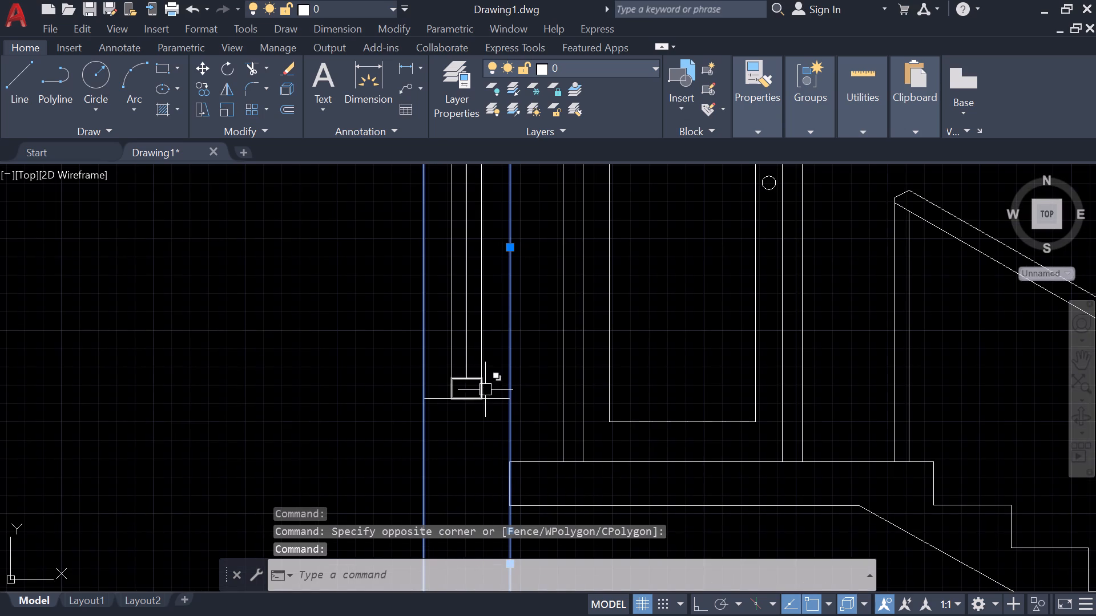
pyautogui.click(492, 399)
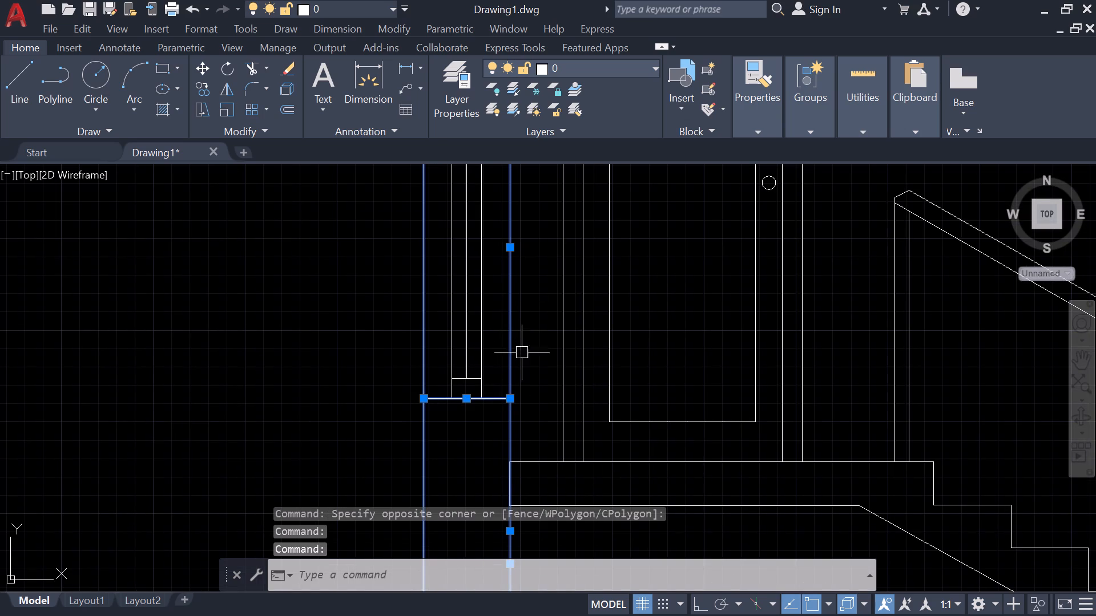
pyautogui.click(537, 419)
pyautogui.moveTo(402, 273); pyautogui.dragTo(366, 504, button='middle')
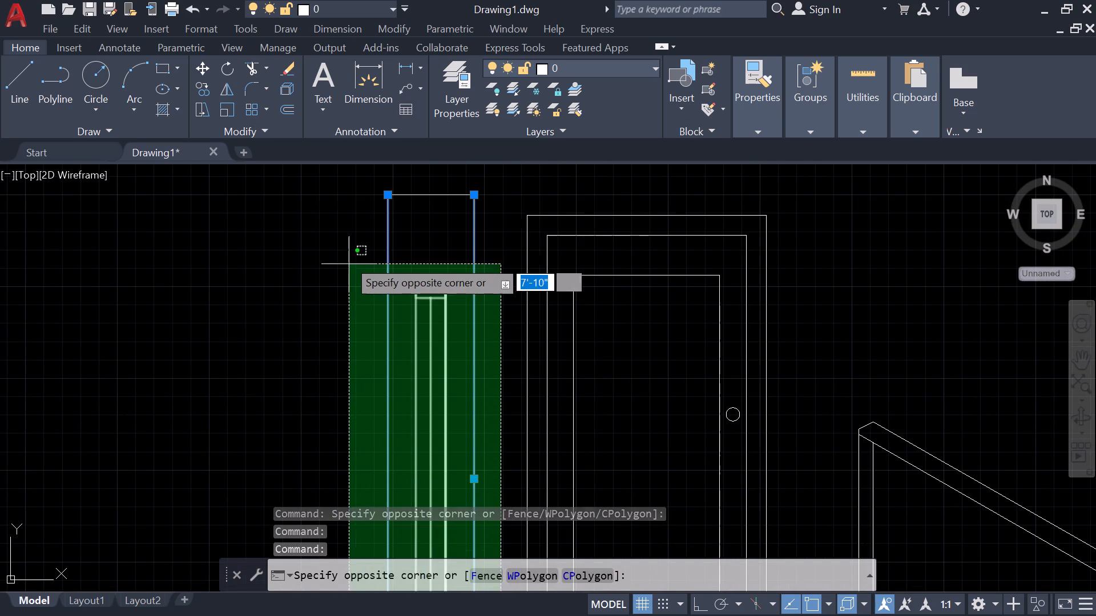
pyautogui.click(348, 179)
pyautogui.scroll(-1, 394, 361)
pyautogui.moveTo(396, 366); pyautogui.dragTo(344, 258, button='middle')
pyautogui.scroll(-2, 341, 244)
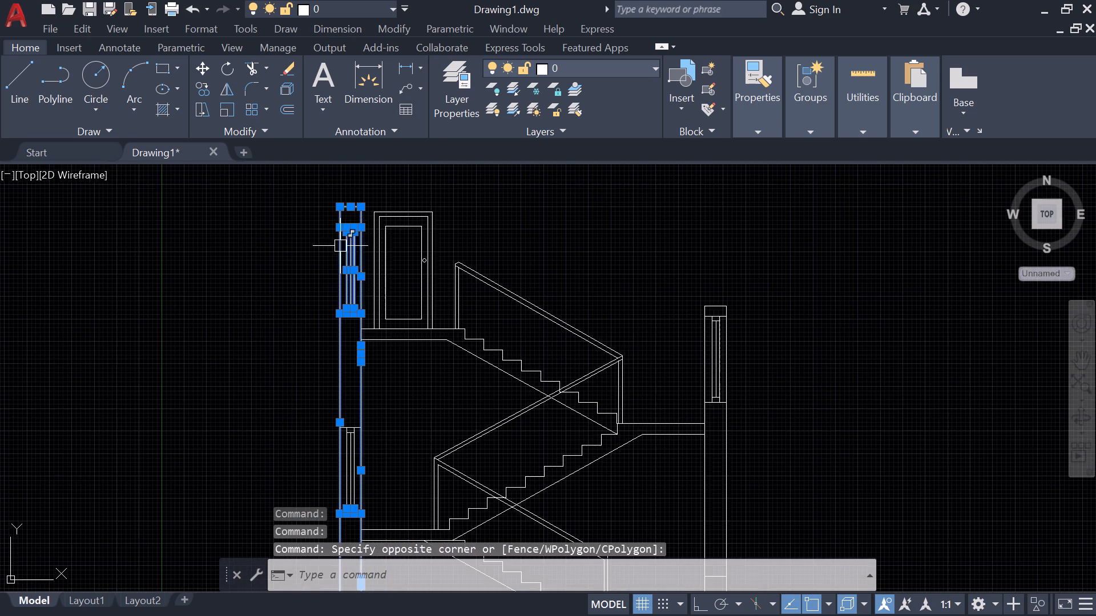
pyautogui.scroll(4, 357, 346)
pyautogui.moveTo(442, 388); pyautogui.dragTo(452, 370, button='middle')
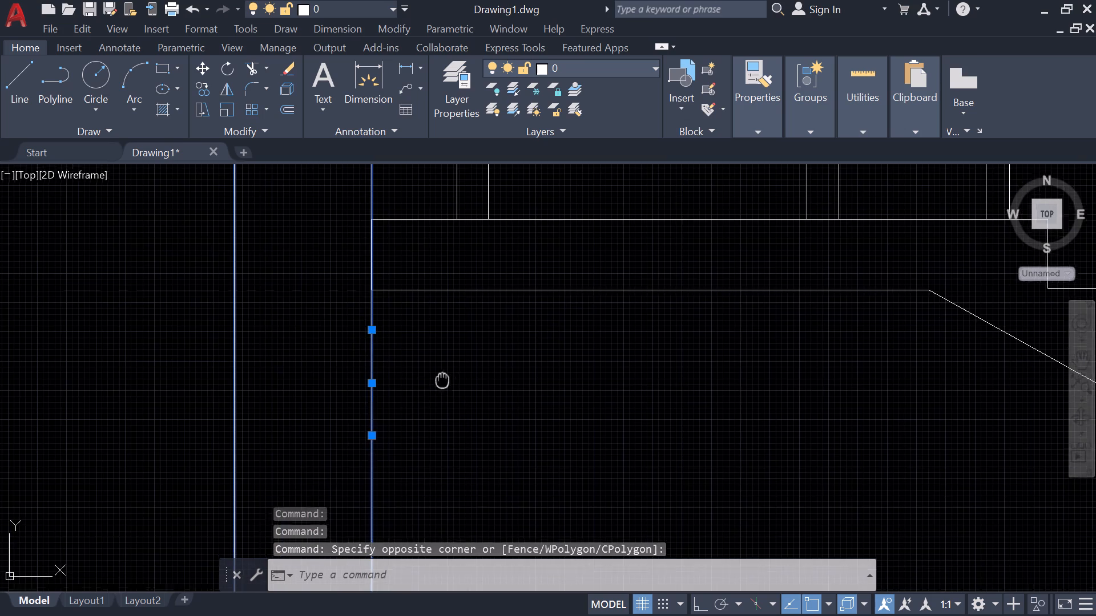
pyautogui.moveTo(452, 370); pyautogui.dragTo(586, 297, button='middle')
pyautogui.scroll(-2, 665, 305)
pyautogui.moveTo(634, 484); pyautogui.dragTo(610, 262, button='middle')
pyautogui.scroll(-1, 610, 240)
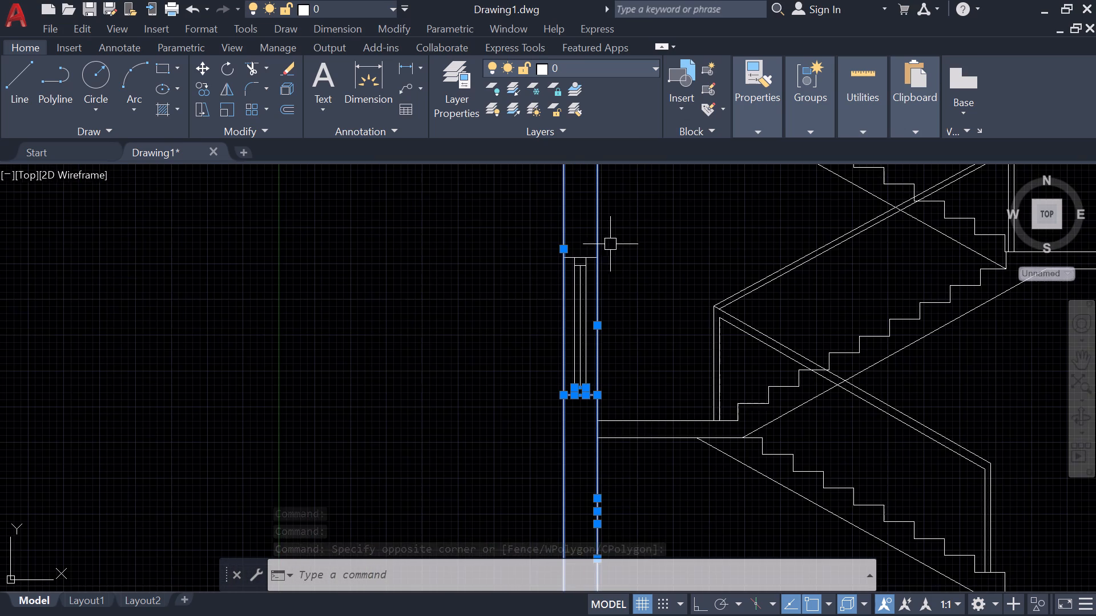
pyautogui.moveTo(614, 407); pyautogui.dragTo(608, 405)
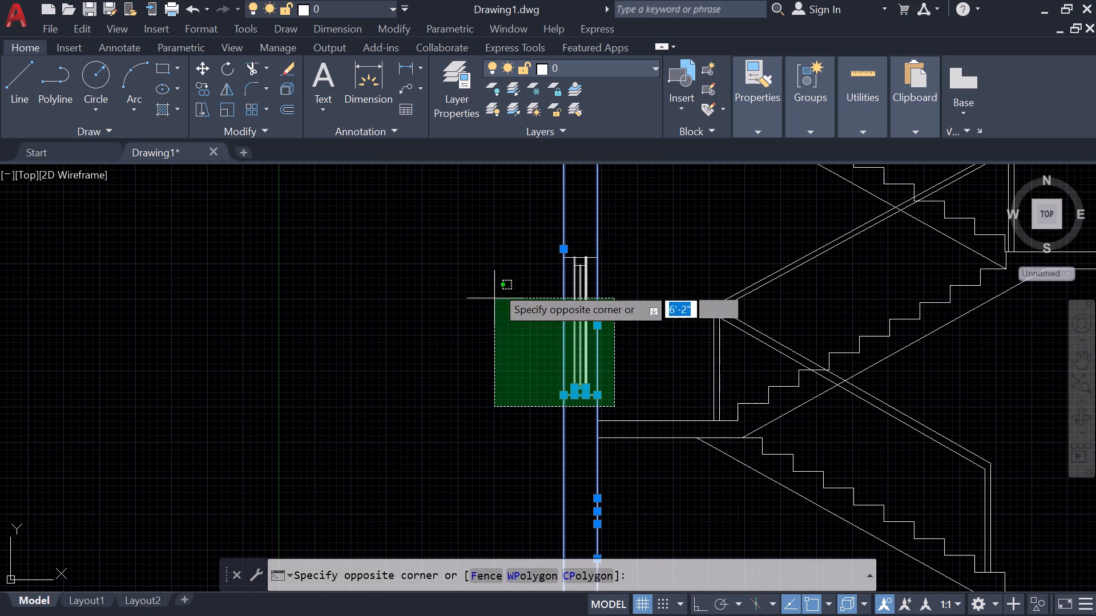
pyautogui.click(514, 230)
pyautogui.moveTo(666, 485); pyautogui.dragTo(688, 283, button='middle')
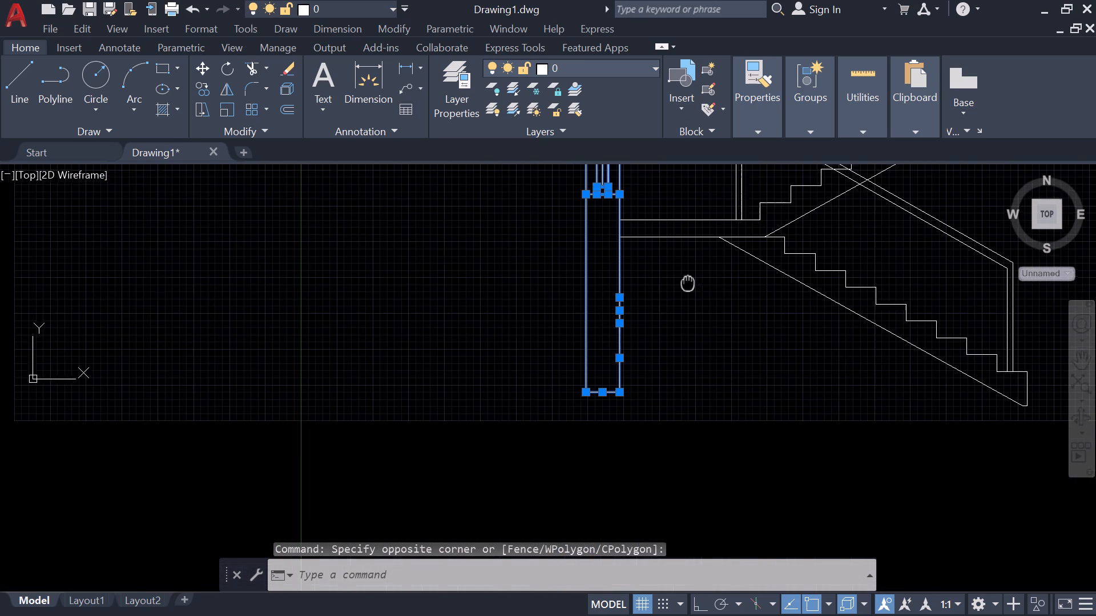
pyautogui.write('m')
pyautogui.press('space')
pyautogui.moveTo(662, 290); pyautogui.dragTo(631, 493, button='middle')
pyautogui.scroll(1, 662, 291)
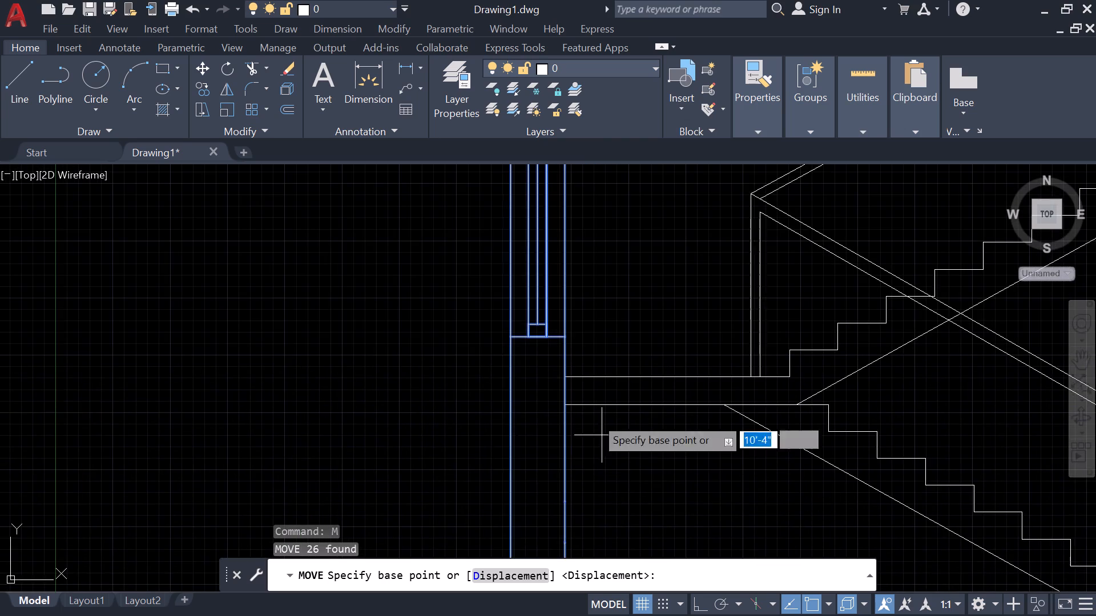
pyautogui.scroll(-3, 571, 318)
pyautogui.moveTo(578, 296); pyautogui.dragTo(584, 389, button='middle')
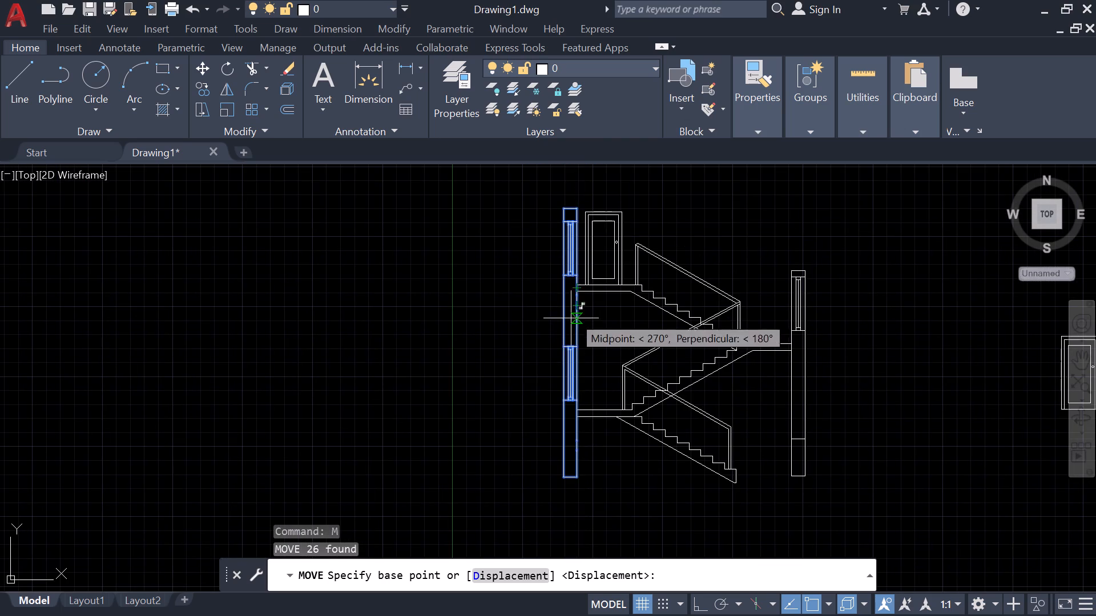
pyautogui.scroll(4, 565, 318)
pyautogui.click(594, 332)
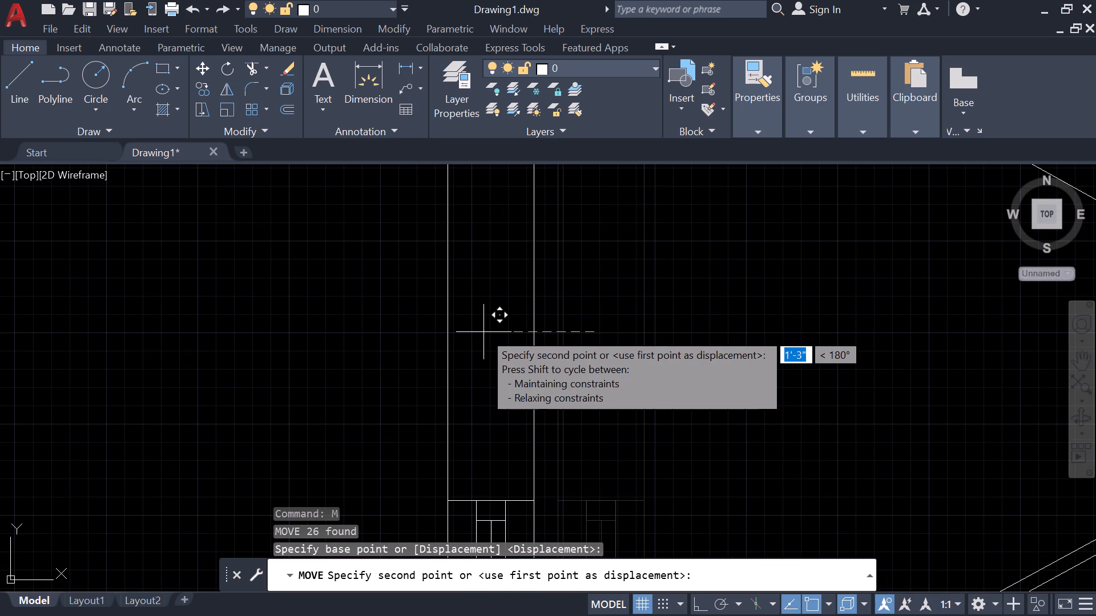
pyautogui.scroll(-3, 483, 332)
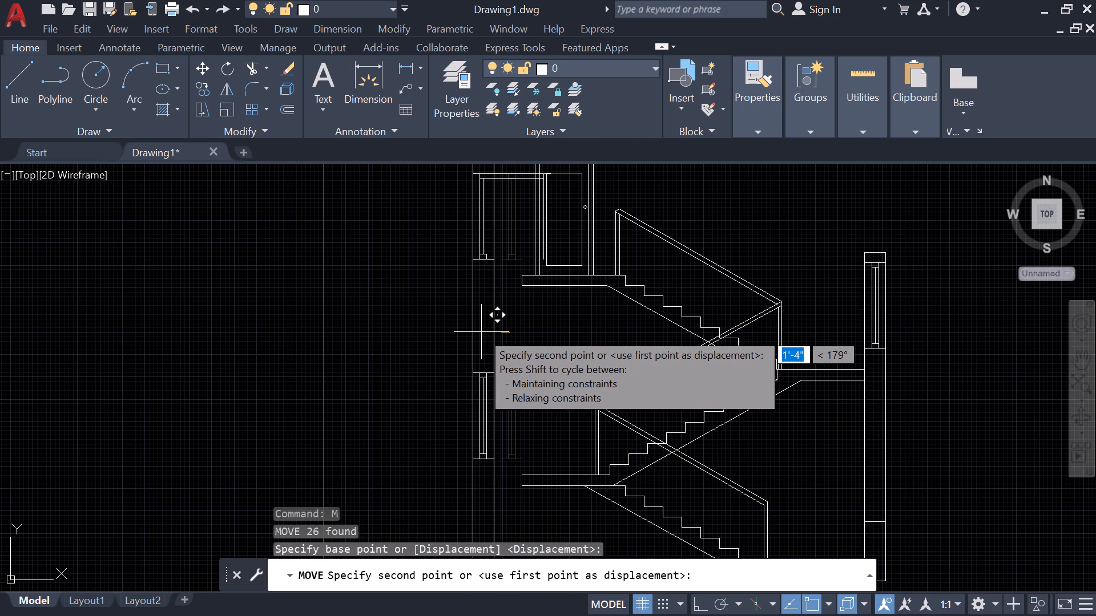
pyautogui.scroll(-1, 481, 332)
pyautogui.click(481, 332)
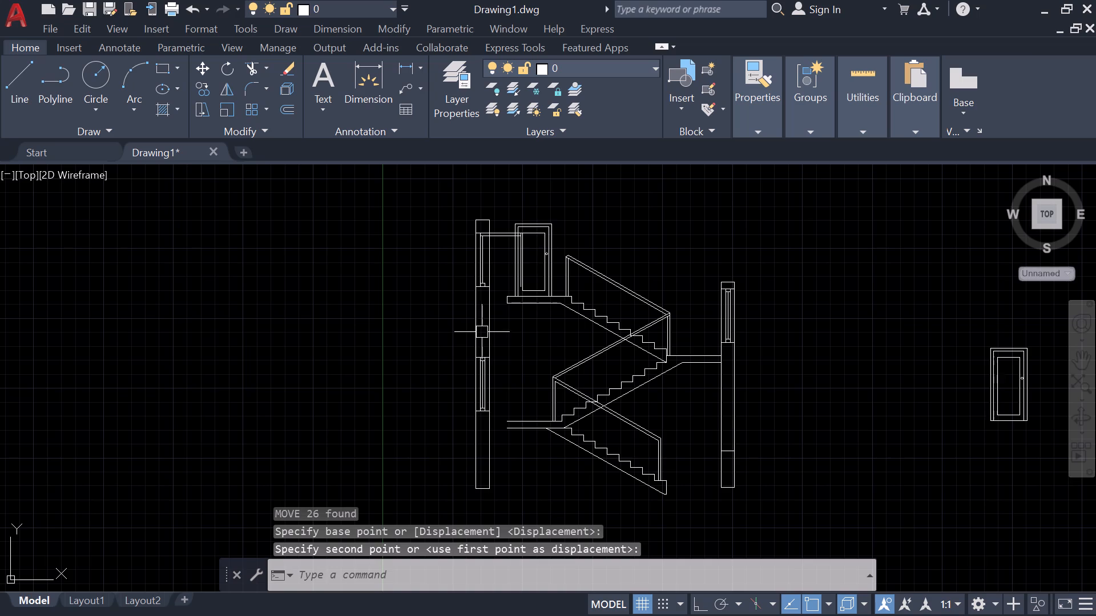
# Erase the two stretched horizontal lines running from the section wall's upper window head across to the door.
pyautogui.scroll(3, 509, 237)
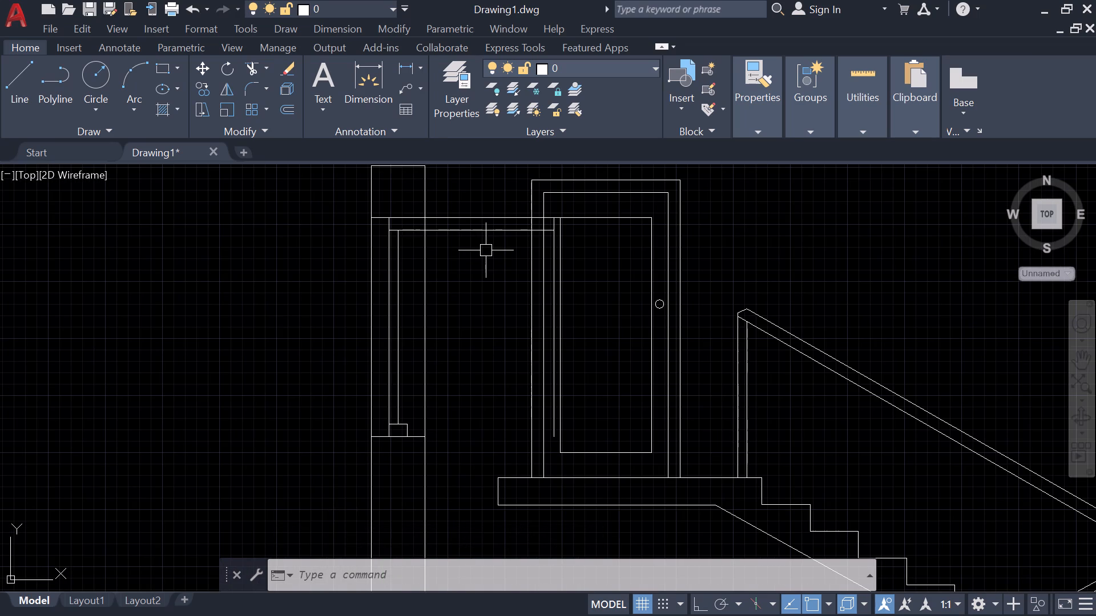
pyautogui.click(486, 250)
pyautogui.click(465, 172)
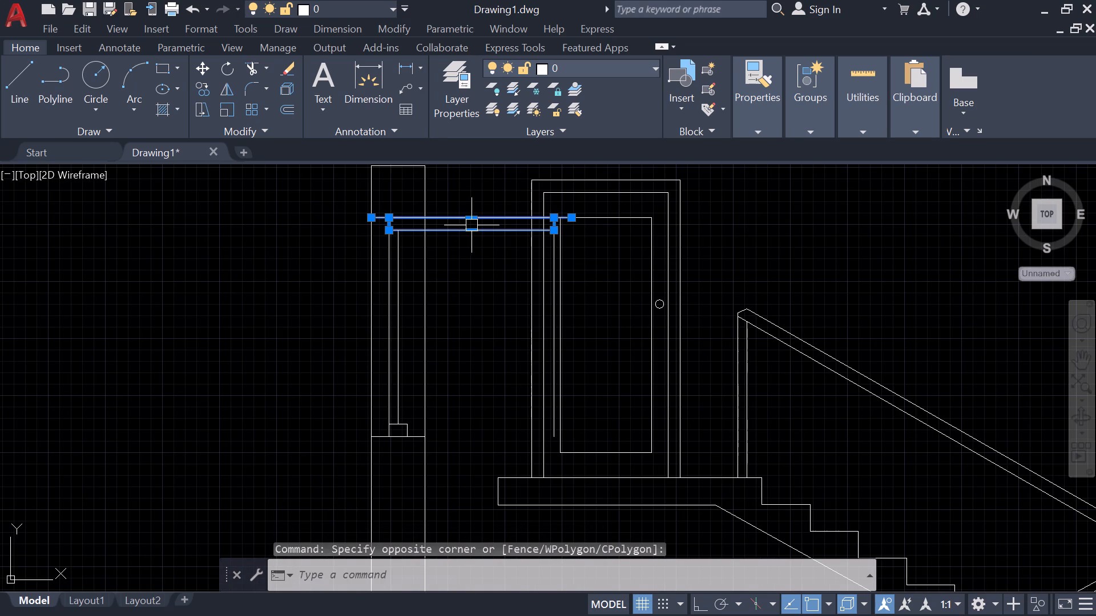
pyautogui.write('e')
pyautogui.press('space')
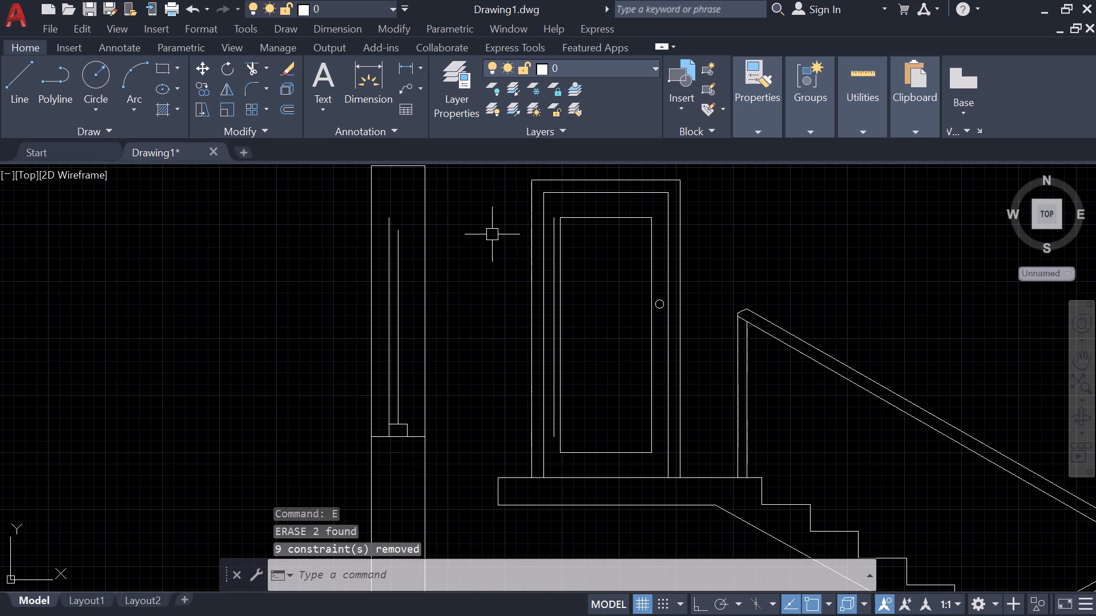
# Erase one of the overlapping stray vertical window lines left inside the door frame beside the door panel.
pyautogui.scroll(3, 562, 260)
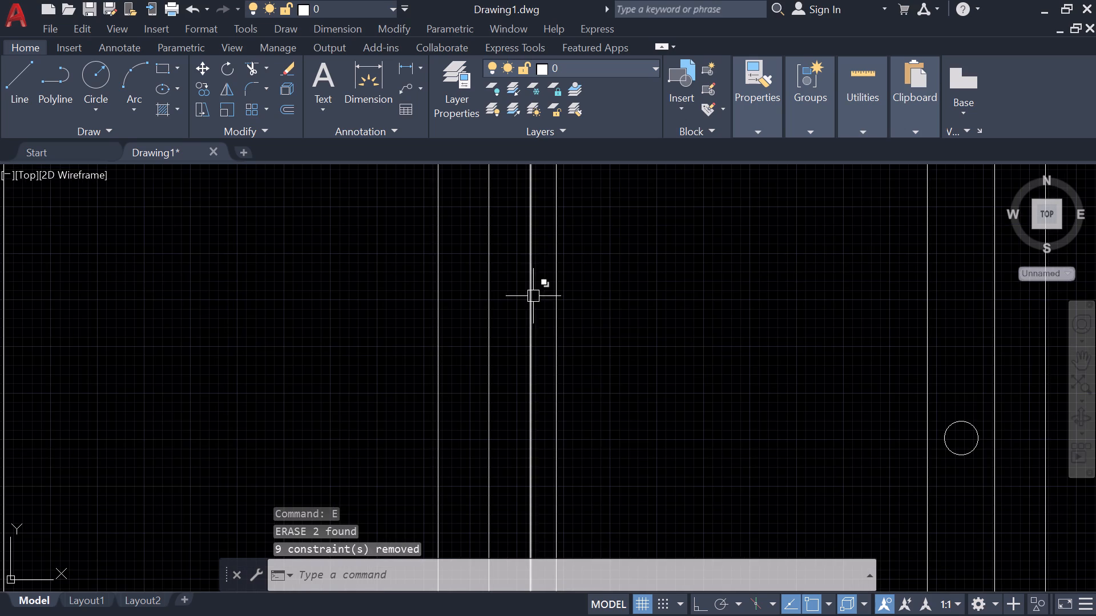
pyautogui.click(526, 295)
pyautogui.press('e')
pyautogui.press('space')
pyautogui.scroll(-1, 533, 295)
pyautogui.write('e')
pyautogui.press('space')
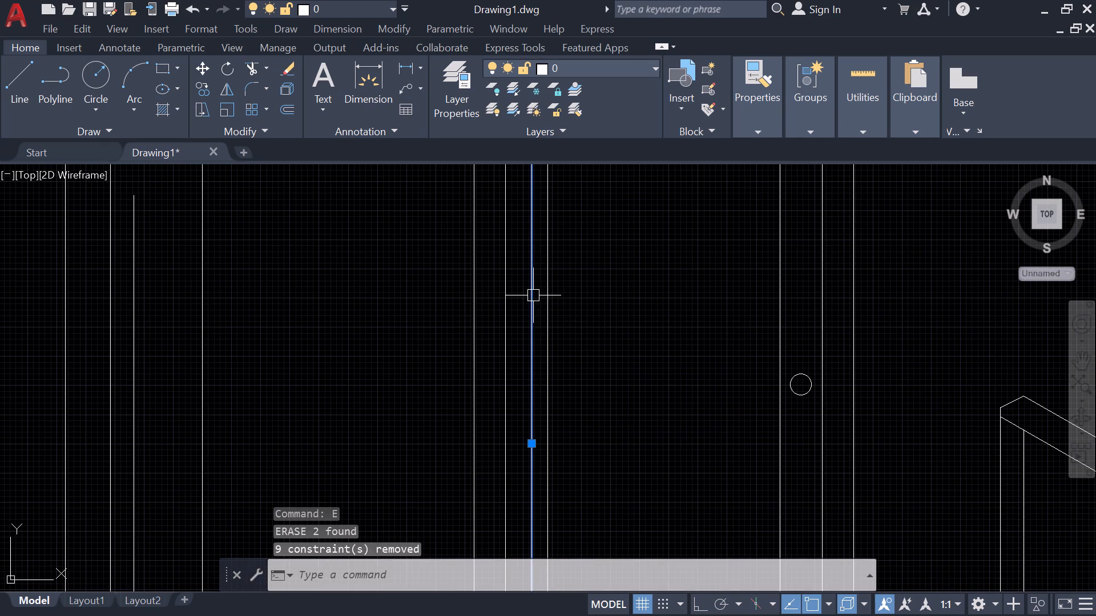
pyautogui.click(528, 310)
pyautogui.write('e')
pyautogui.press('space')
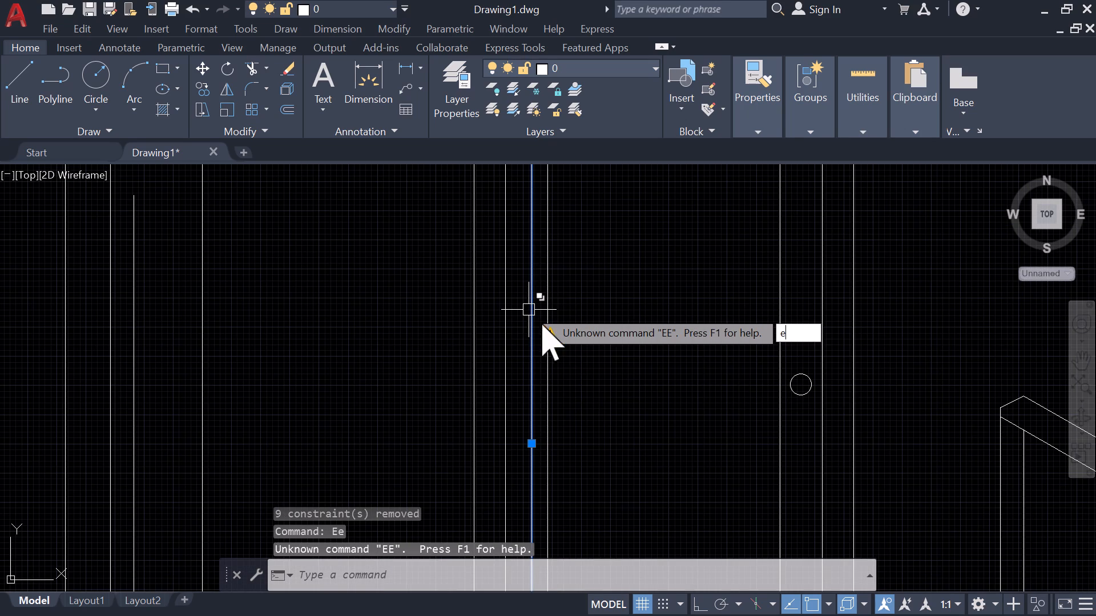
pyautogui.click(531, 331)
pyautogui.click(598, 396)
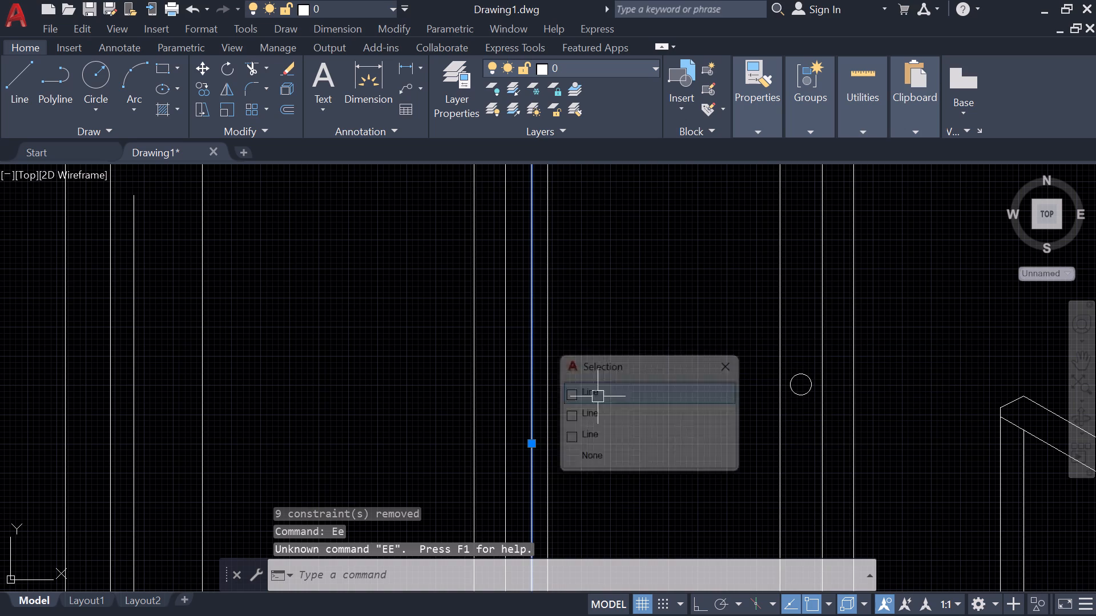
pyautogui.press('e')
pyautogui.press('space')
pyautogui.scroll(-2, 530, 384)
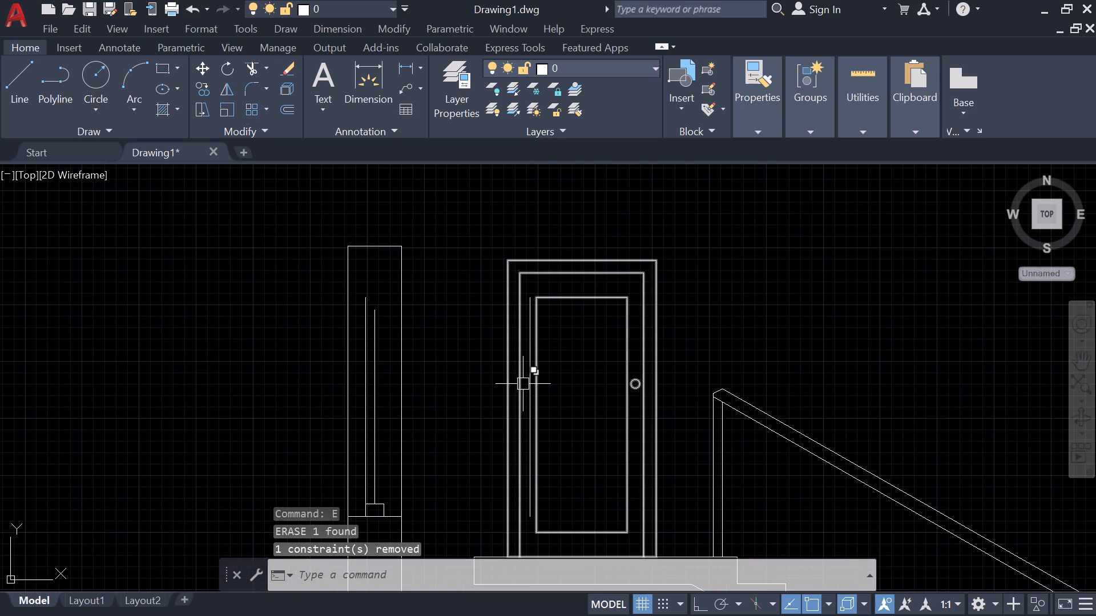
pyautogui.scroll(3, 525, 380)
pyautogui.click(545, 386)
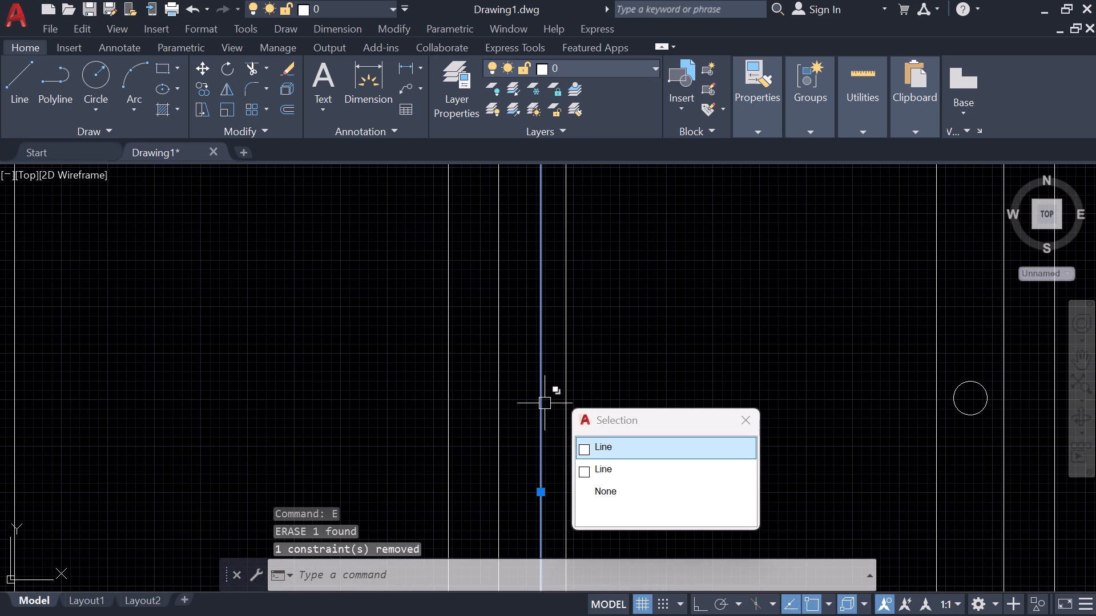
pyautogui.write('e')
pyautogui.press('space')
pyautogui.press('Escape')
# Use Trim to remove the remaining overlapping stray vertical lines between the door frame and the door panel.
pyautogui.write('tr')
pyautogui.press('space')
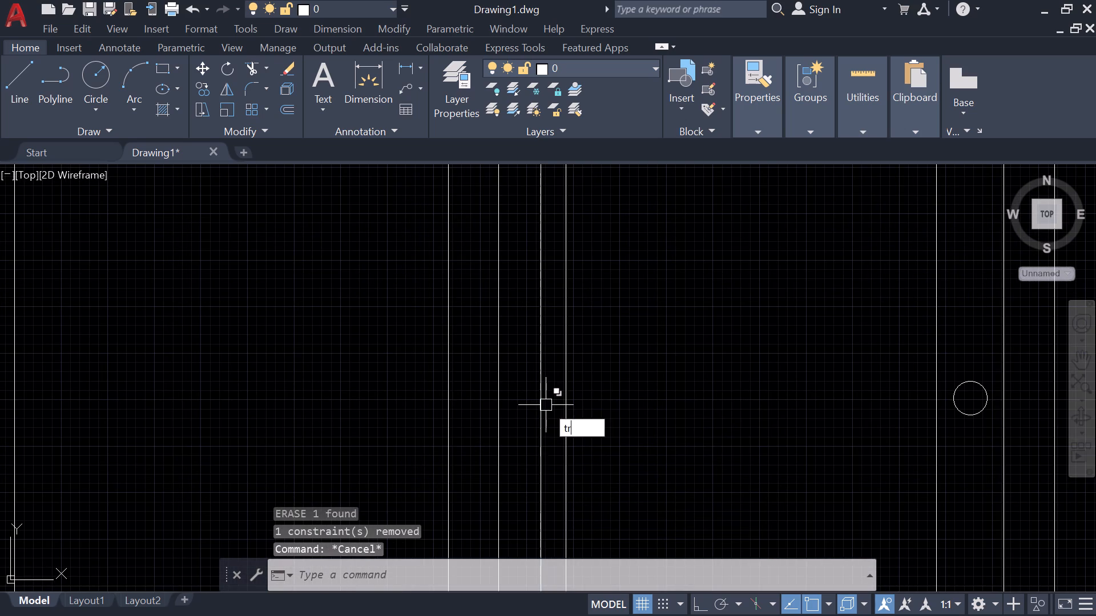
pyautogui.click(543, 404)
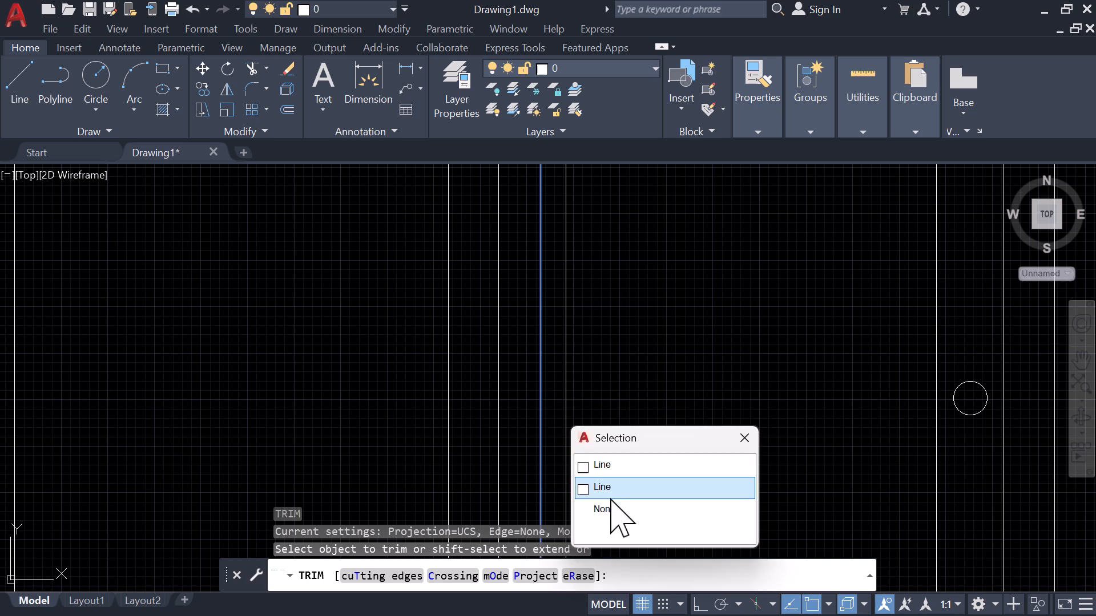
pyautogui.click(606, 491)
pyautogui.scroll(-3, 545, 457)
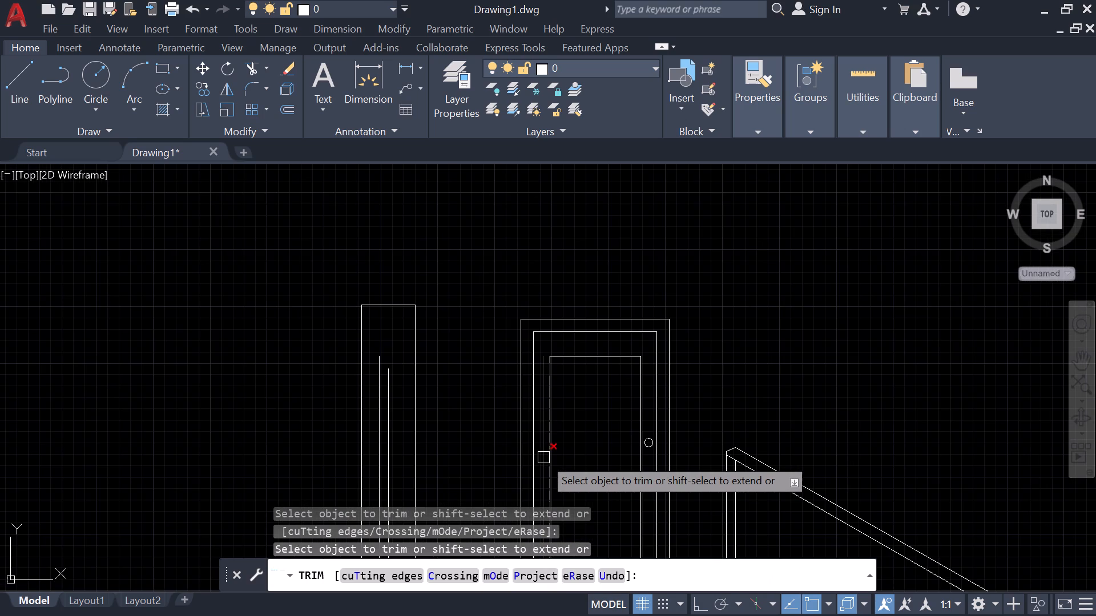
pyautogui.click(543, 457)
pyautogui.scroll(-2, 548, 464)
pyautogui.moveTo(557, 467); pyautogui.dragTo(563, 334, button='middle')
pyautogui.scroll(1, 557, 468)
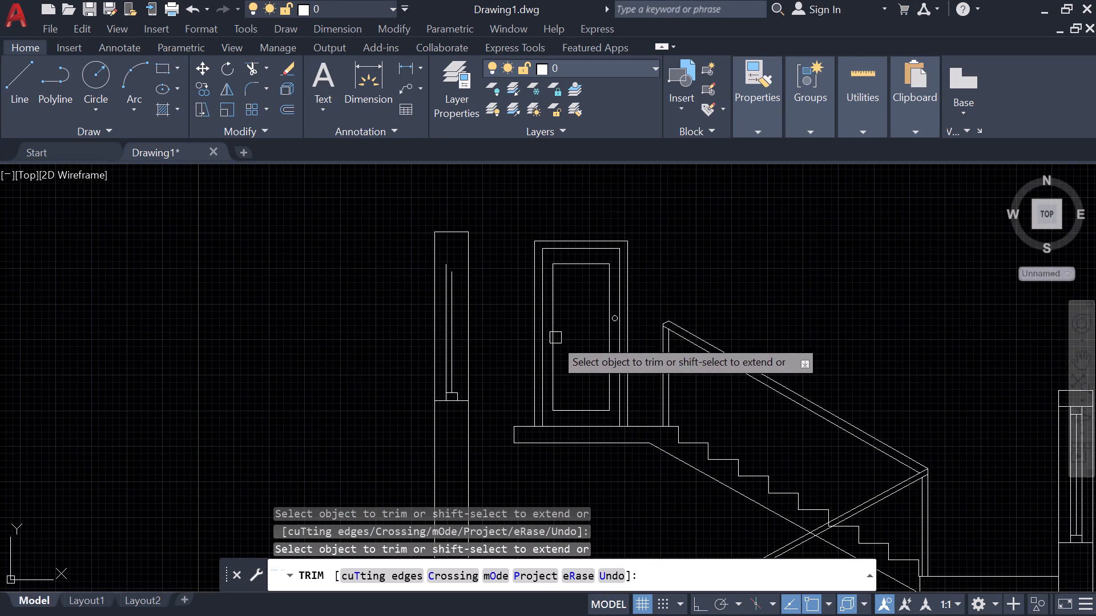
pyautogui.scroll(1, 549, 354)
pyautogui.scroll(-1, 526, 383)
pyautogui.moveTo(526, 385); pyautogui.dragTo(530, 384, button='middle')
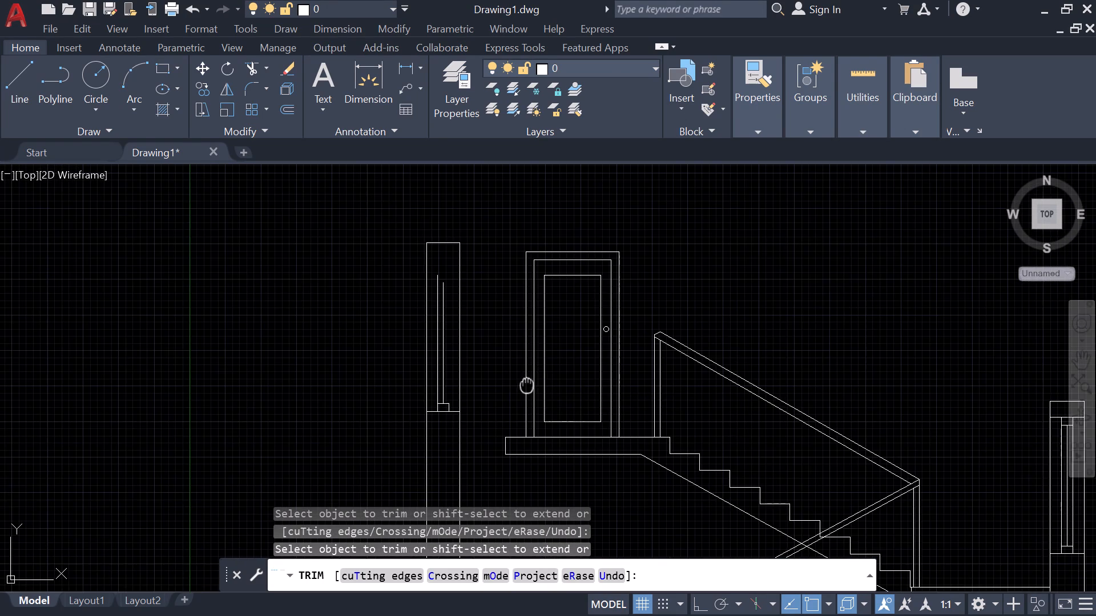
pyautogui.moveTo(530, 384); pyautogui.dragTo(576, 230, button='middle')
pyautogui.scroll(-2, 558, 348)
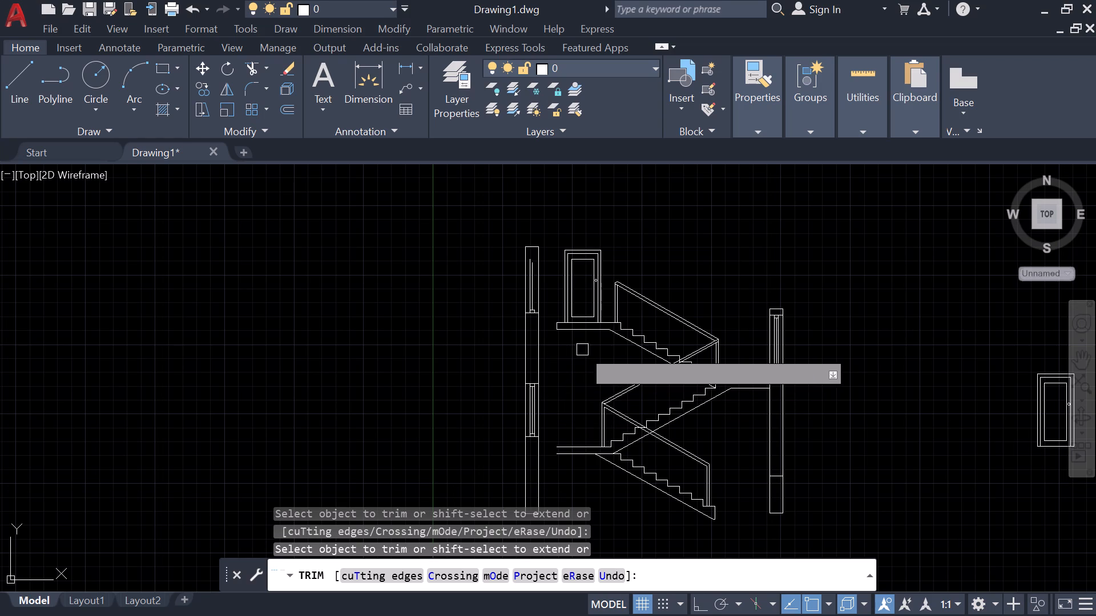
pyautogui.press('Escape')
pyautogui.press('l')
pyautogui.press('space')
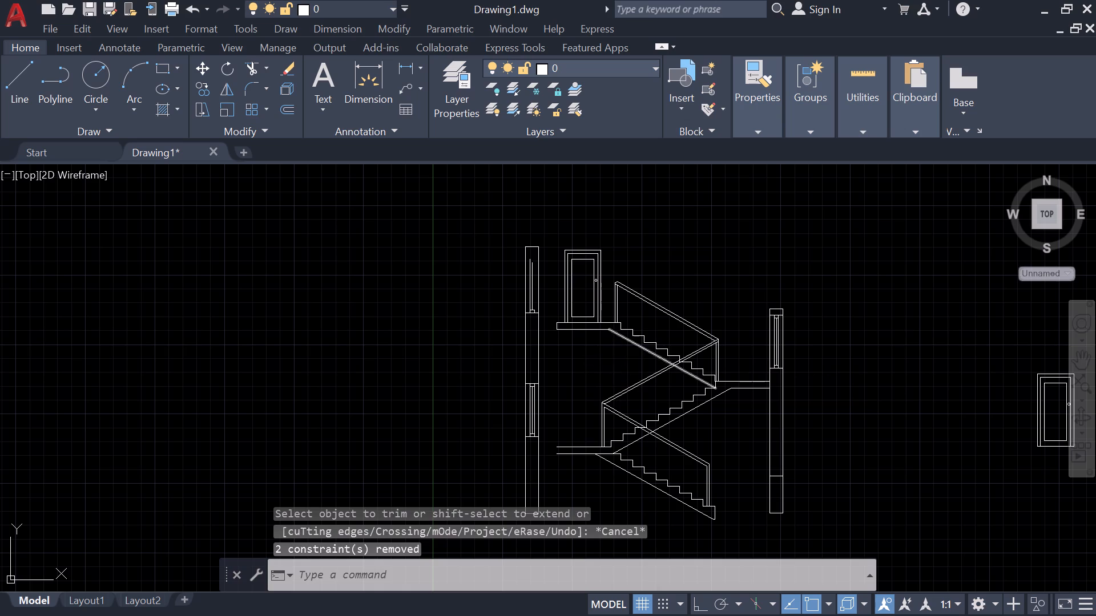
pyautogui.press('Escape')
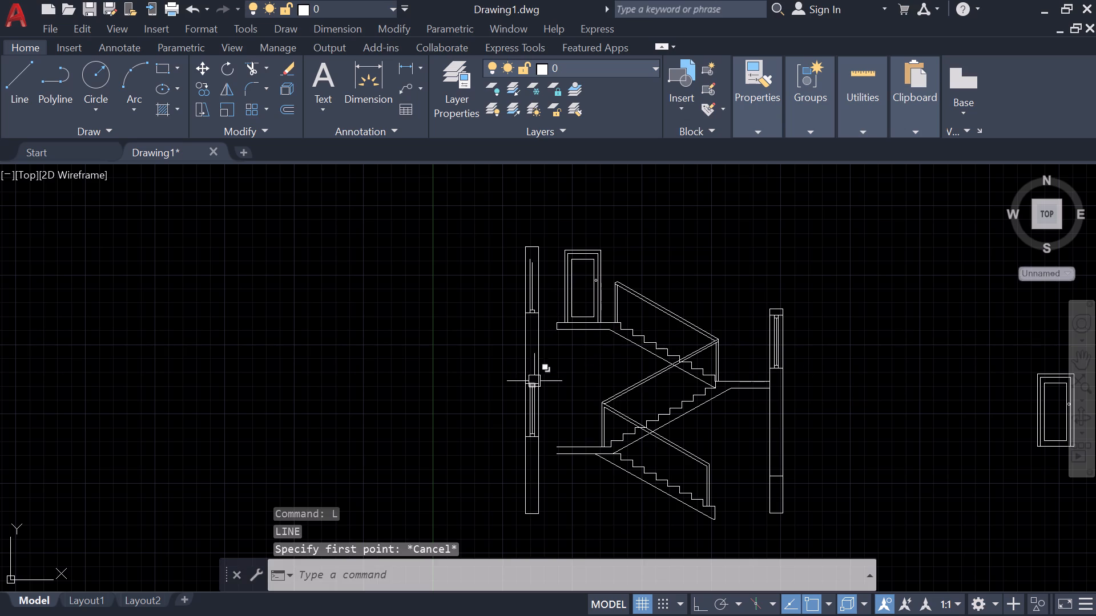
# Copy the section wall's lower window, based on its head line's midpoint, up to the midpoint of the upper window's head line.
pyautogui.scroll(1, 532, 389)
pyautogui.click(510, 370)
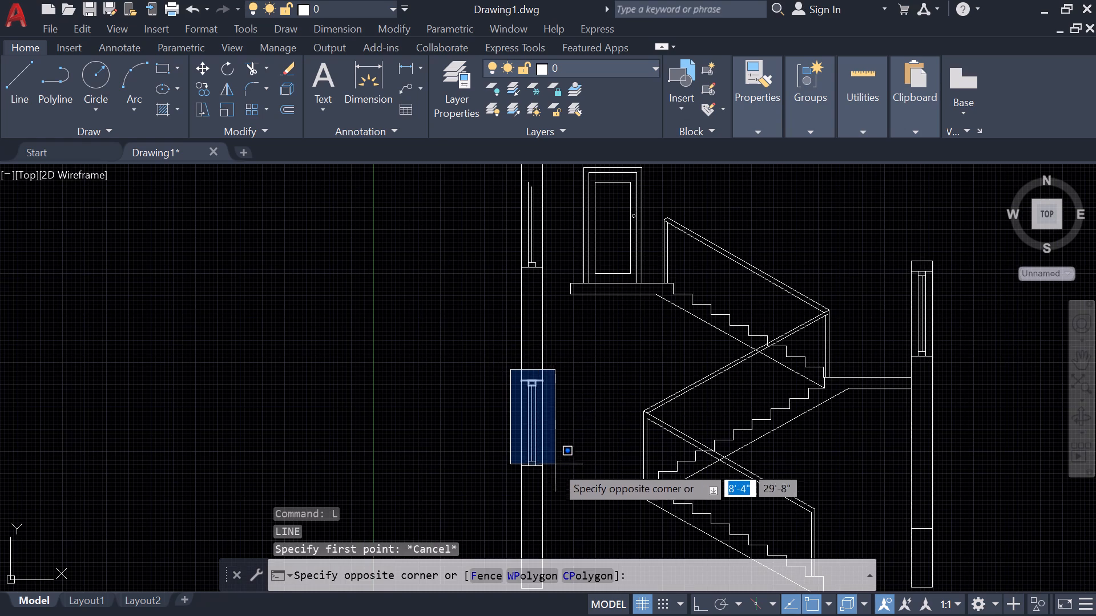
pyautogui.click(557, 478)
pyautogui.write('co')
pyautogui.press('space')
pyautogui.moveTo(566, 350); pyautogui.dragTo(566, 372, button='middle')
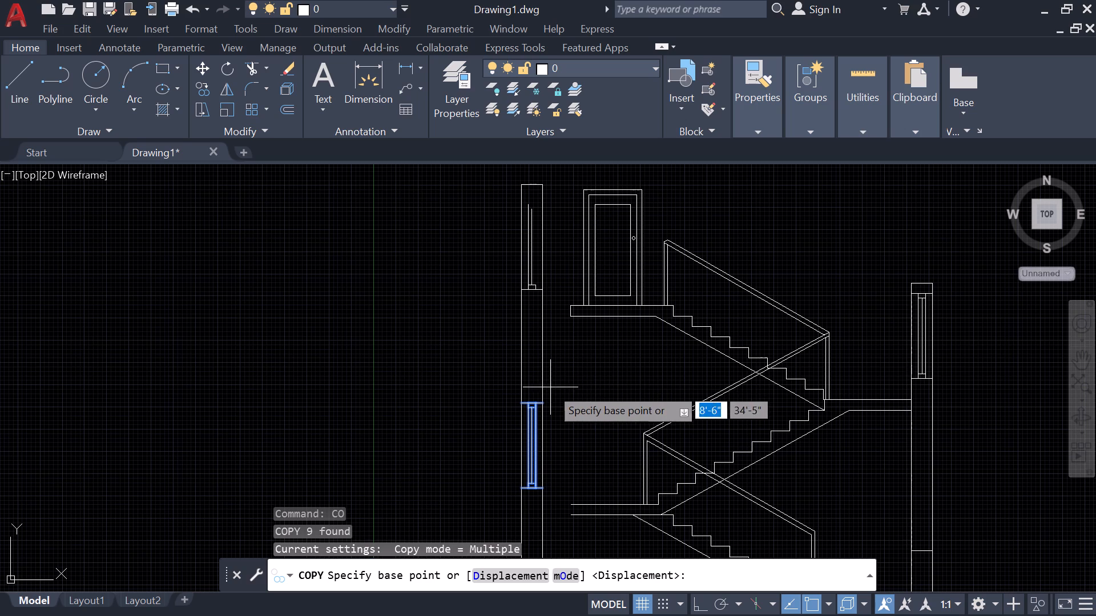
pyautogui.scroll(4, 533, 405)
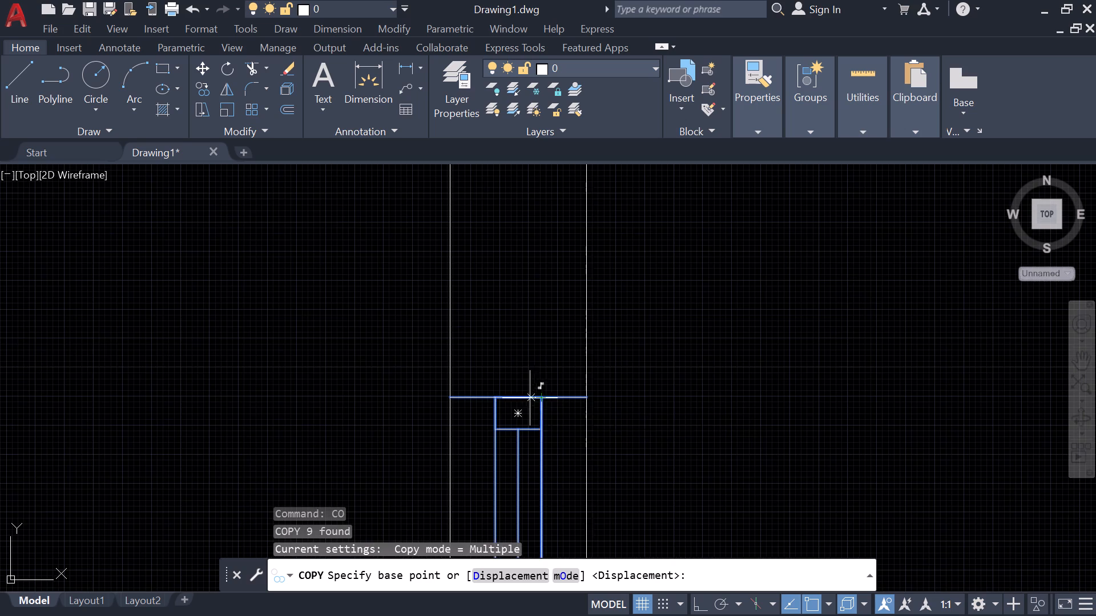
pyautogui.click(521, 394)
pyautogui.scroll(-4, 507, 310)
pyautogui.moveTo(505, 271); pyautogui.dragTo(462, 538, button='middle')
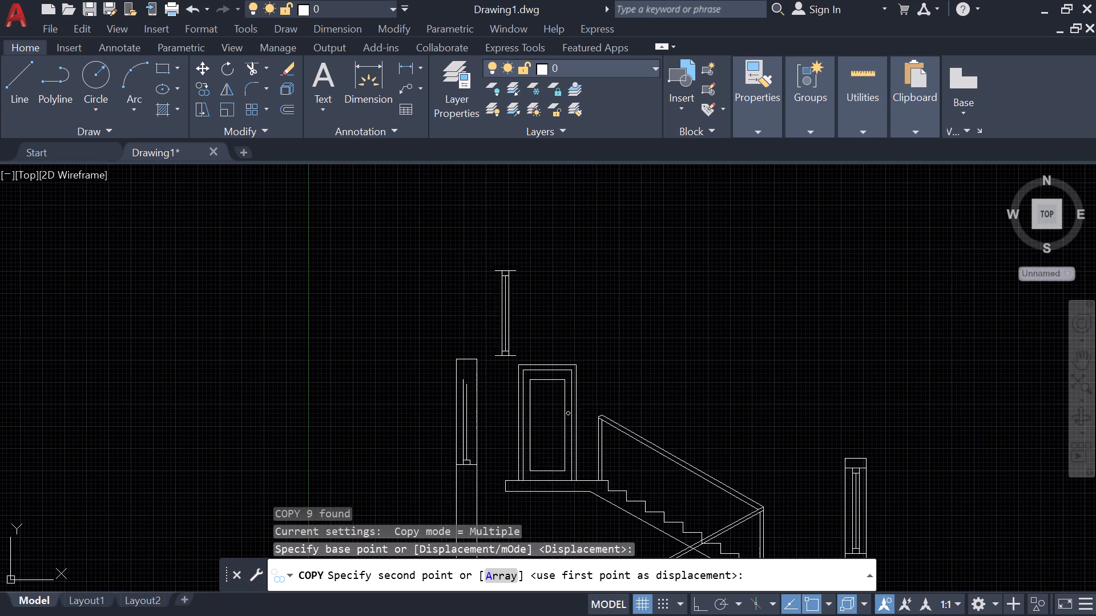
pyautogui.scroll(2, 462, 381)
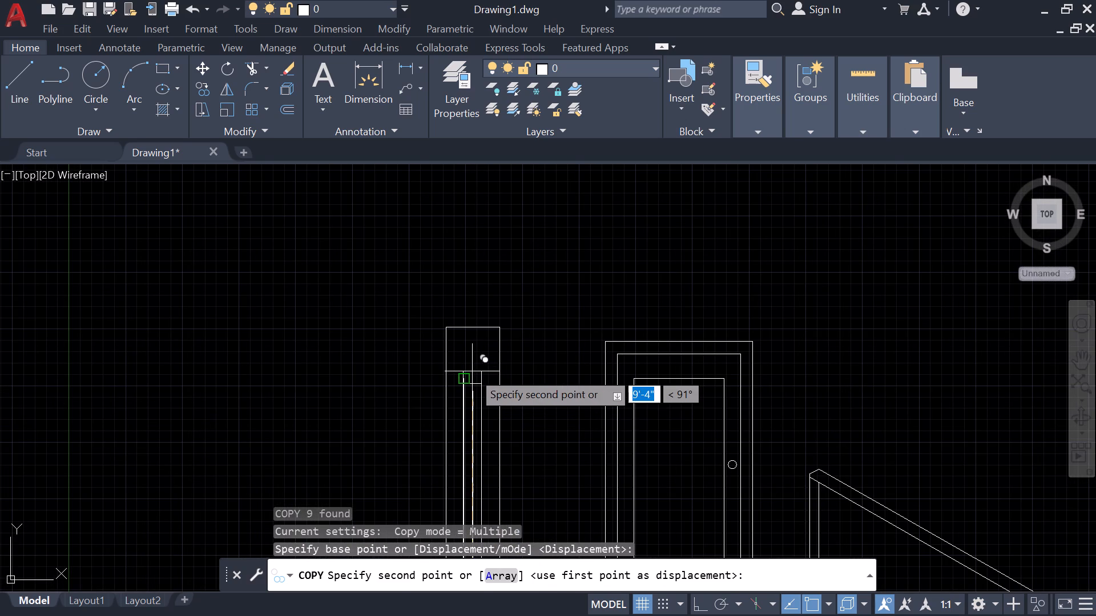
pyautogui.scroll(2, 472, 371)
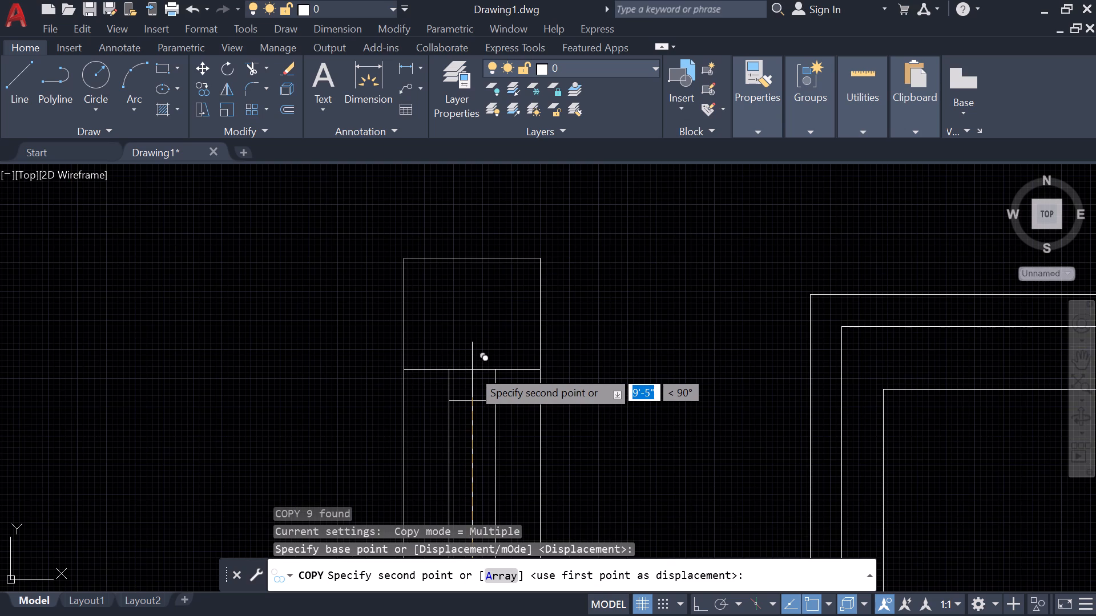
pyautogui.click(472, 370)
pyautogui.press('Escape')
# Trim the lower of the doubled sill lines and the jamb ends hanging below the upper window section.
pyautogui.scroll(-3, 519, 412)
pyautogui.moveTo(532, 419); pyautogui.dragTo(509, 323, button='middle')
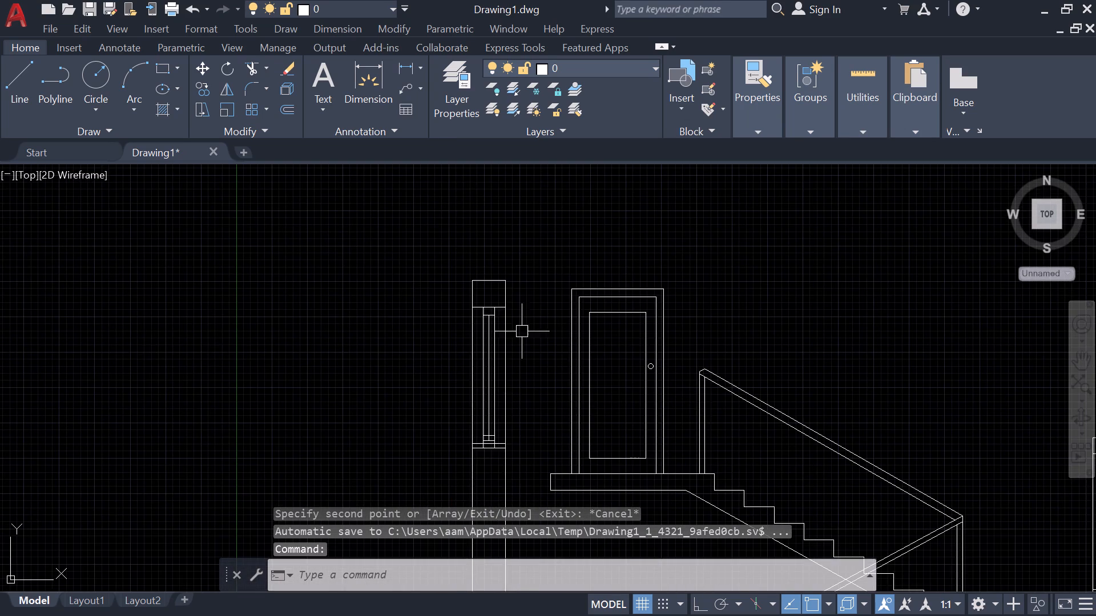
pyautogui.scroll(3, 484, 438)
pyautogui.moveTo(499, 451); pyautogui.dragTo(488, 380, button='middle')
pyautogui.press('y')
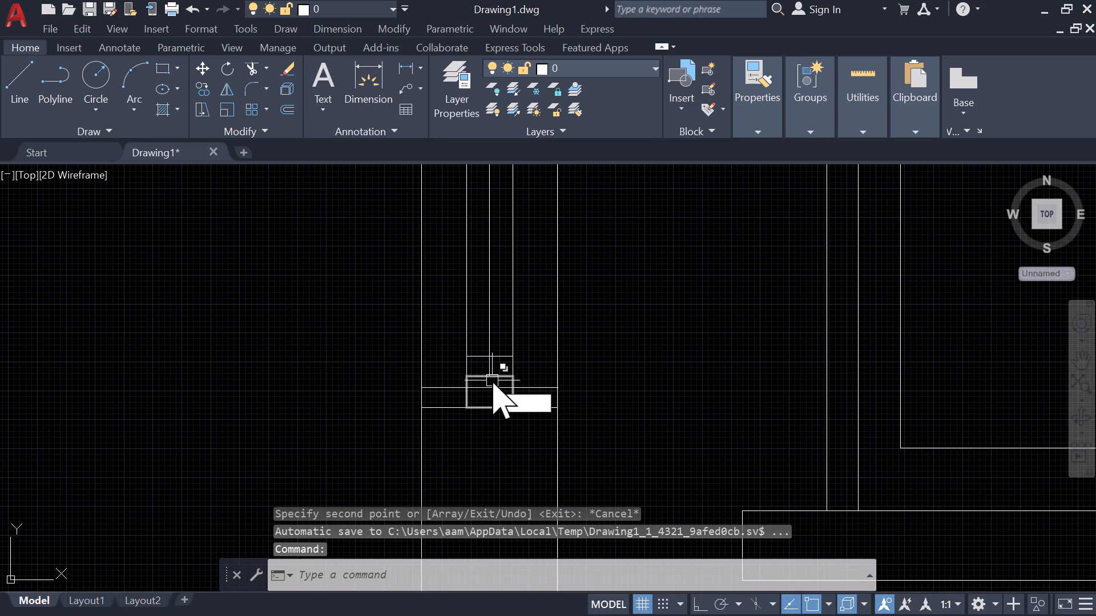
pyautogui.press('Escape')
pyautogui.write('tr')
pyautogui.press('space')
pyautogui.moveTo(503, 441); pyautogui.dragTo(486, 420)
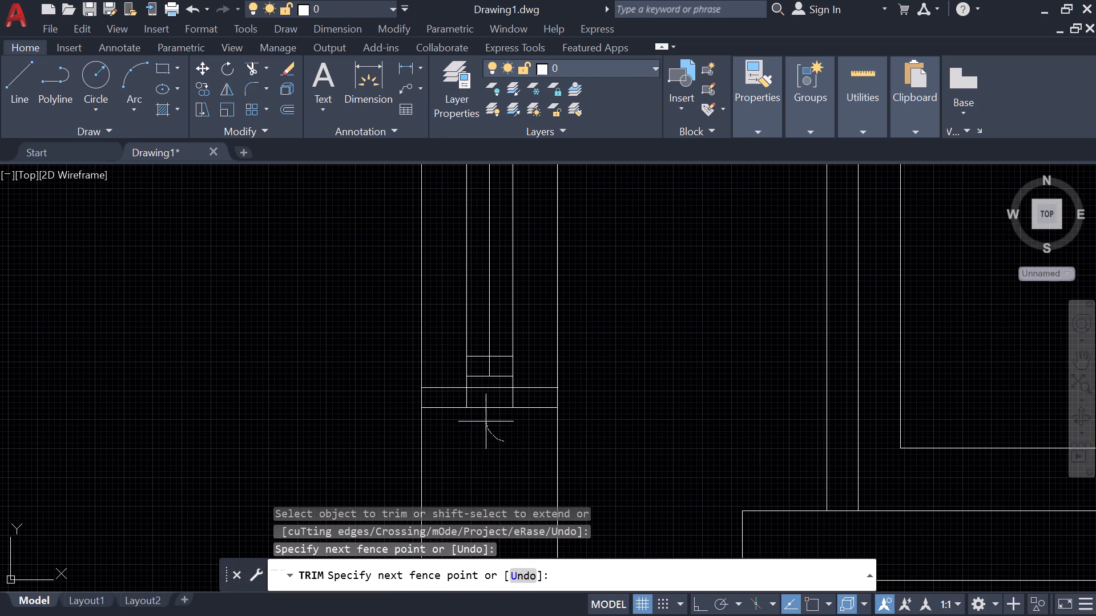
pyautogui.moveTo(486, 420); pyautogui.dragTo(525, 425)
pyautogui.moveTo(525, 425); pyautogui.dragTo(521, 429)
# Trim the leftover horizontal line inside the bottom frame block of the upper window section.
pyautogui.scroll(-2, 528, 427)
pyautogui.scroll(4, 515, 405)
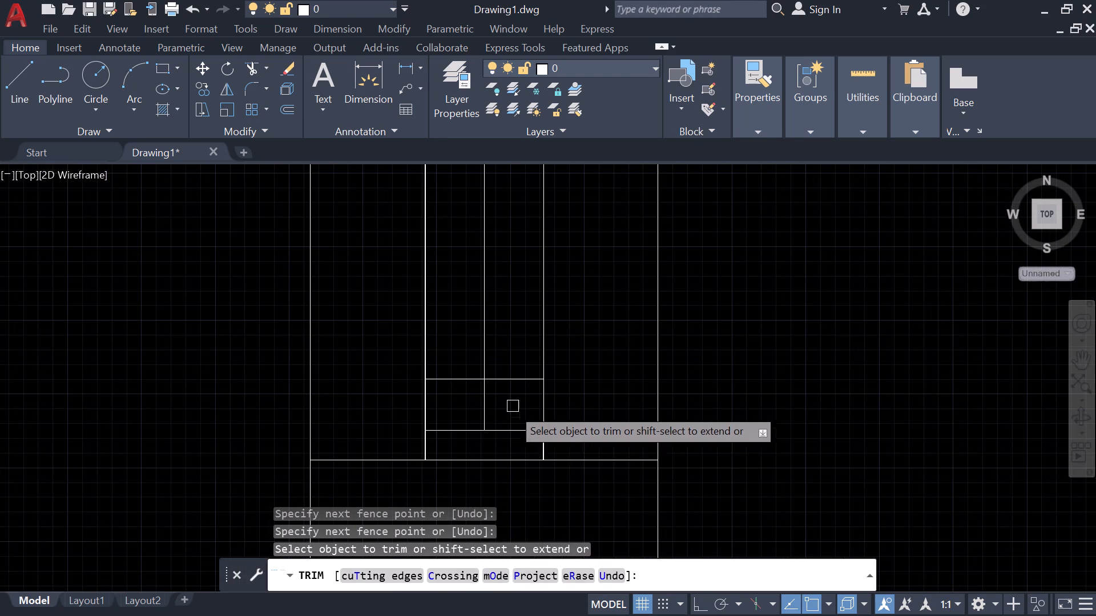
pyautogui.scroll(-5, 463, 433)
pyautogui.moveTo(476, 486); pyautogui.dragTo(506, 399, button='middle')
pyautogui.scroll(-2, 516, 372)
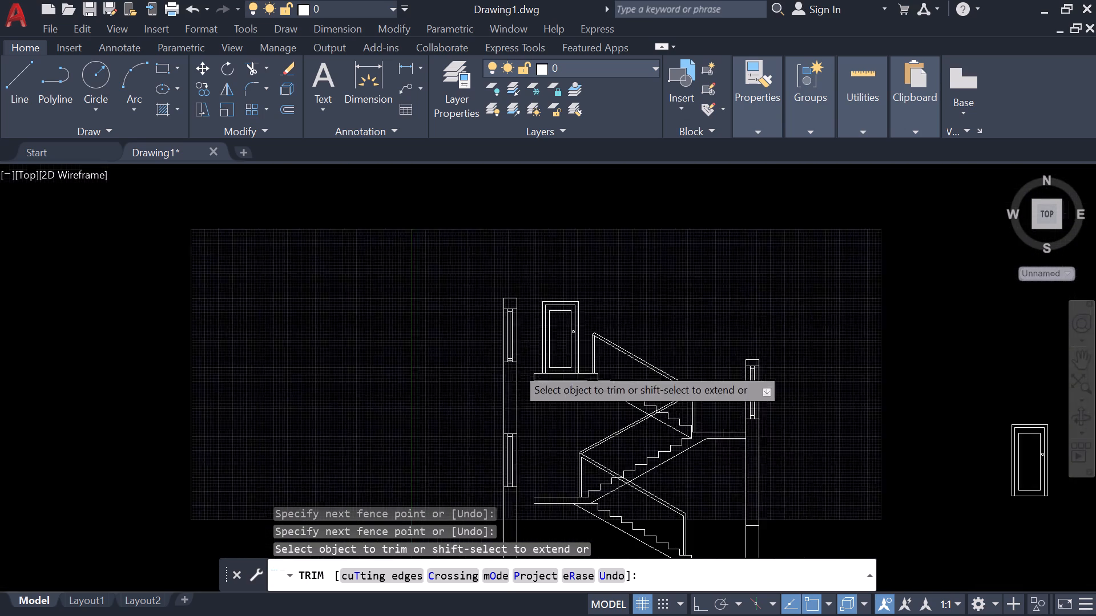
pyautogui.scroll(4, 485, 485)
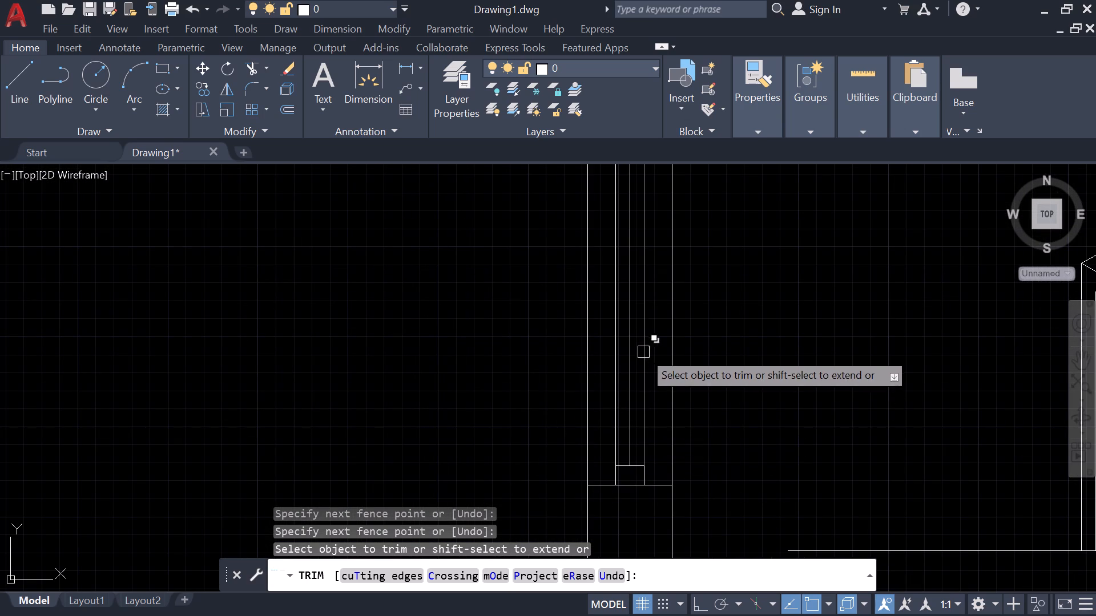
pyautogui.moveTo(640, 340); pyautogui.dragTo(626, 595, button='middle')
pyautogui.scroll(-1, 624, 594)
pyautogui.moveTo(609, 337); pyautogui.dragTo(573, 528, button='middle')
pyautogui.scroll(-2, 572, 528)
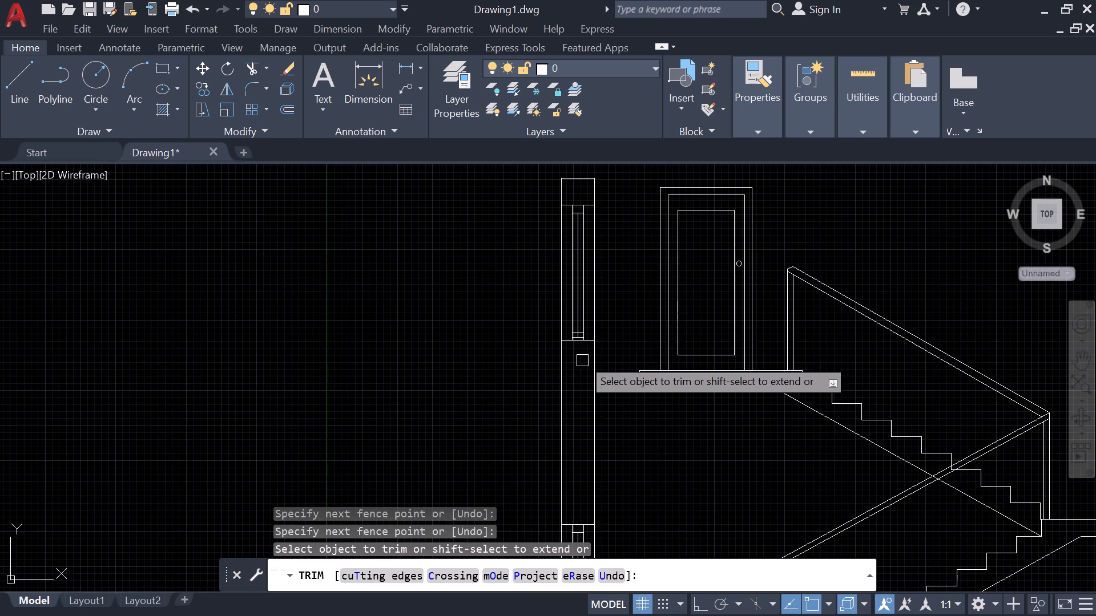
pyautogui.scroll(4, 578, 329)
pyautogui.scroll(1, 591, 382)
pyautogui.click(604, 378)
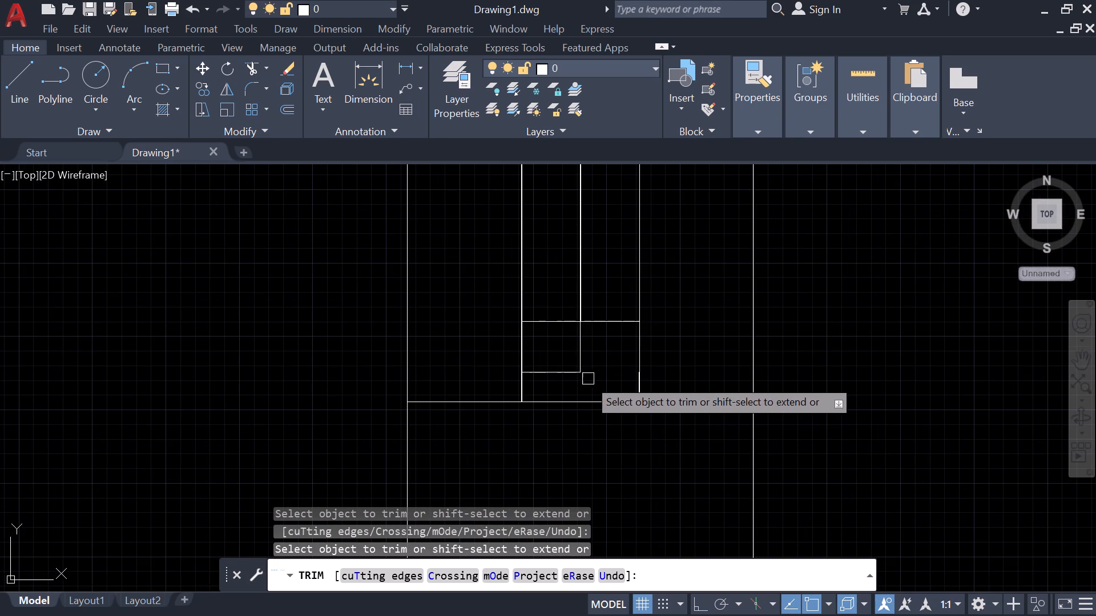
pyautogui.click(562, 373)
pyautogui.press('Escape')
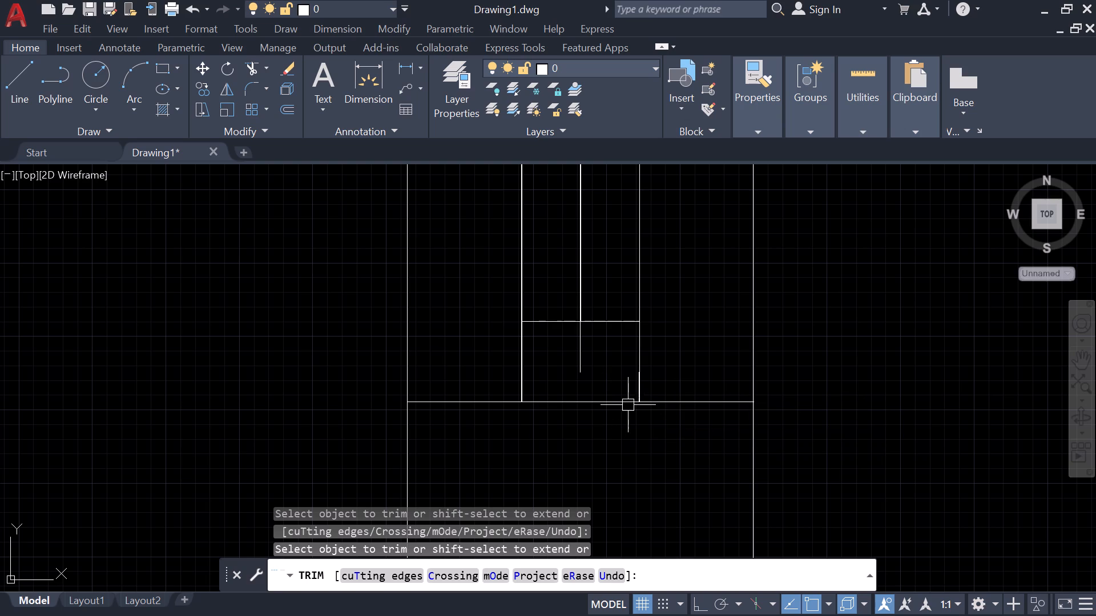
pyautogui.press('Escape')
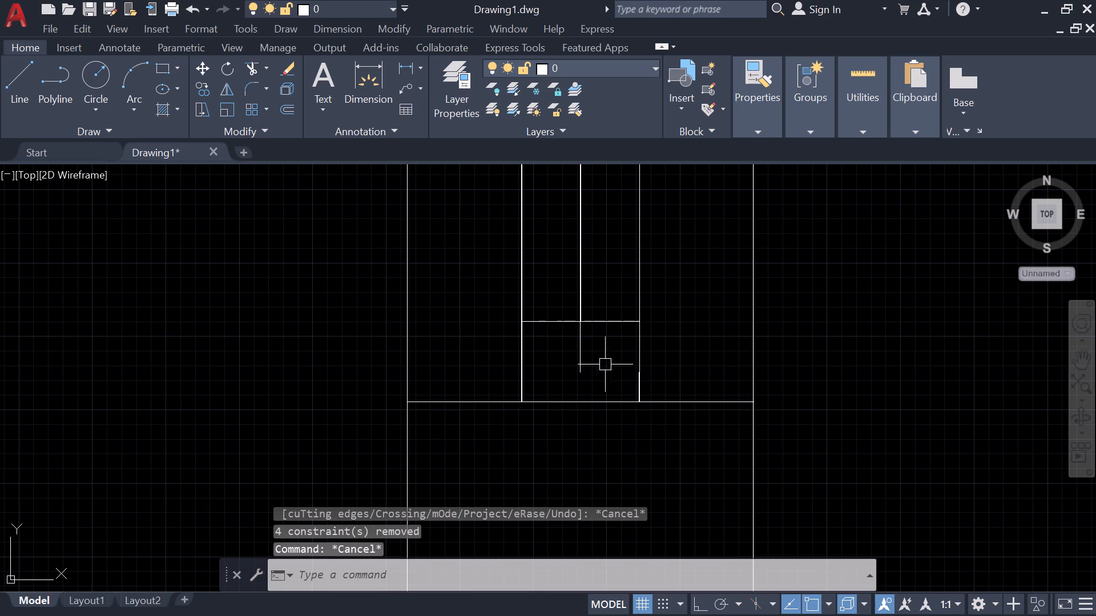
# Trim the vertical glass line stub hanging inside the upper window's bottom frame block.
pyautogui.press('t')
pyautogui.press('r')
pyautogui.press('space')
pyautogui.click(572, 360)
pyautogui.scroll(-1, 581, 363)
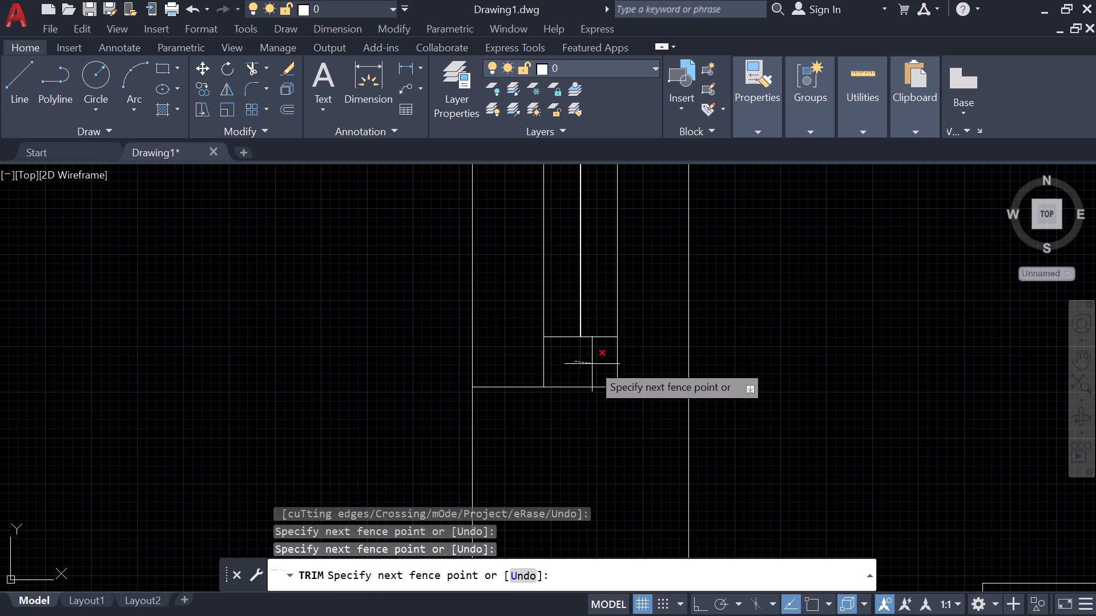
pyautogui.click(592, 364)
# Trim the stray overlapping vertical line along the outer edge of the upper window's frame.
pyautogui.scroll(-2, 592, 367)
pyautogui.moveTo(591, 309); pyautogui.dragTo(542, 605, button='middle')
pyautogui.scroll(2, 539, 347)
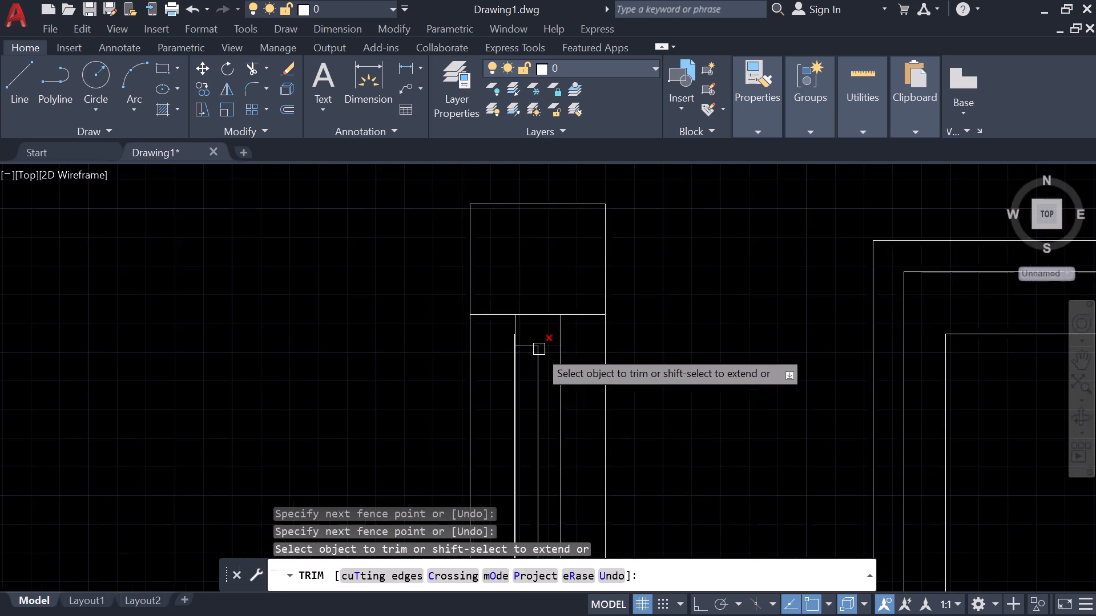
pyautogui.scroll(7, 538, 355)
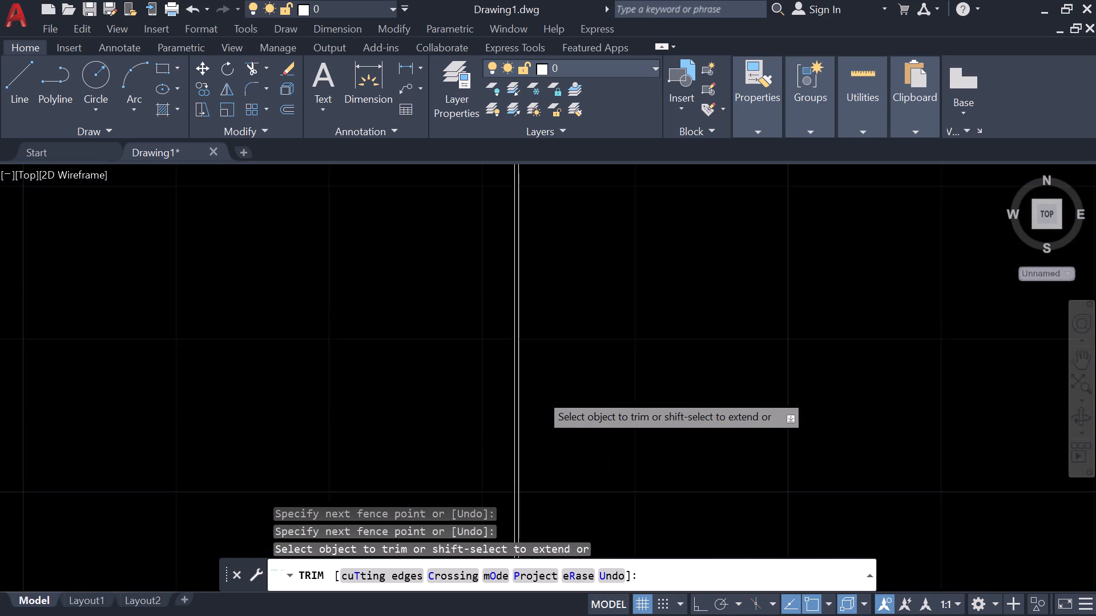
pyautogui.click(498, 388)
pyautogui.scroll(-4, 509, 408)
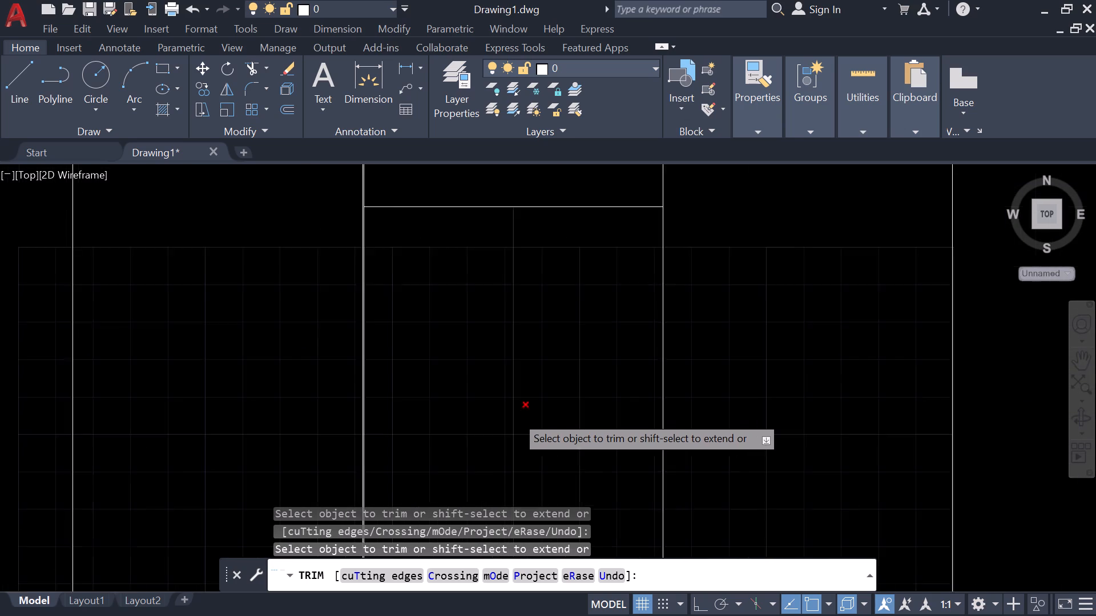
pyautogui.scroll(-3, 515, 415)
pyautogui.press('Escape')
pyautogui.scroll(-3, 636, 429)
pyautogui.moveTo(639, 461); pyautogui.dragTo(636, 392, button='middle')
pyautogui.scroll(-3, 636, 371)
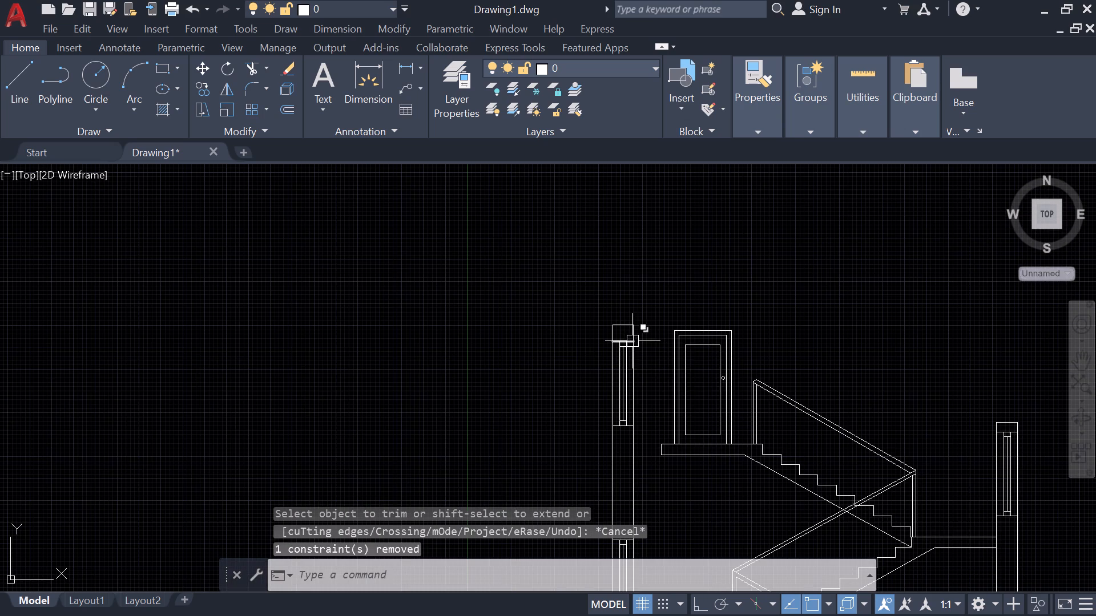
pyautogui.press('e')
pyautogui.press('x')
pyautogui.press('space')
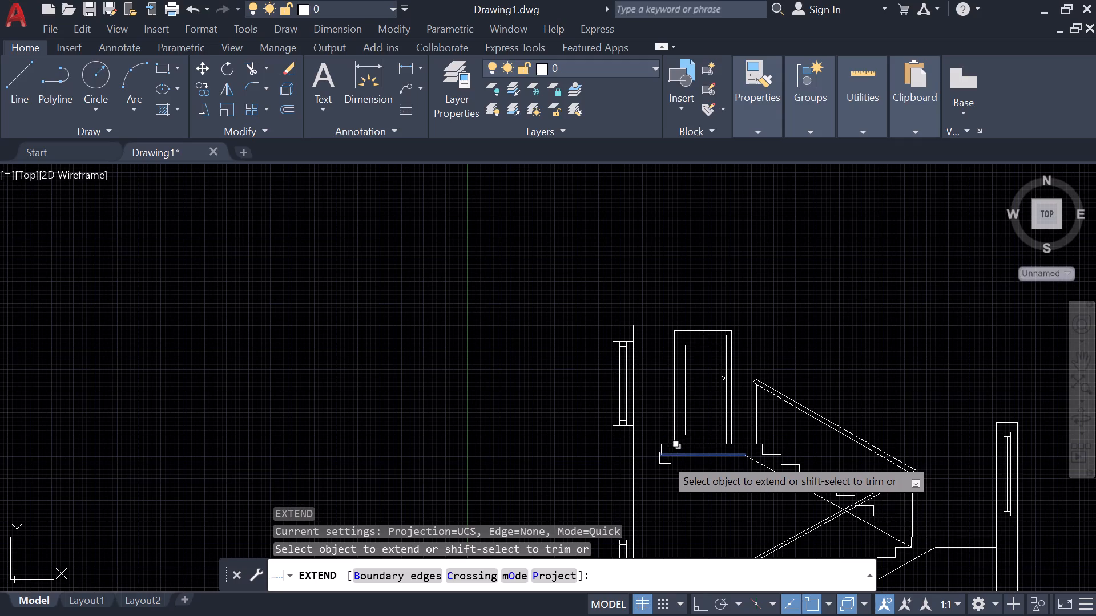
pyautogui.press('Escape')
# Trim away the vertical end line closing the upper landing slab beside the door.
pyautogui.scroll(4, 665, 459)
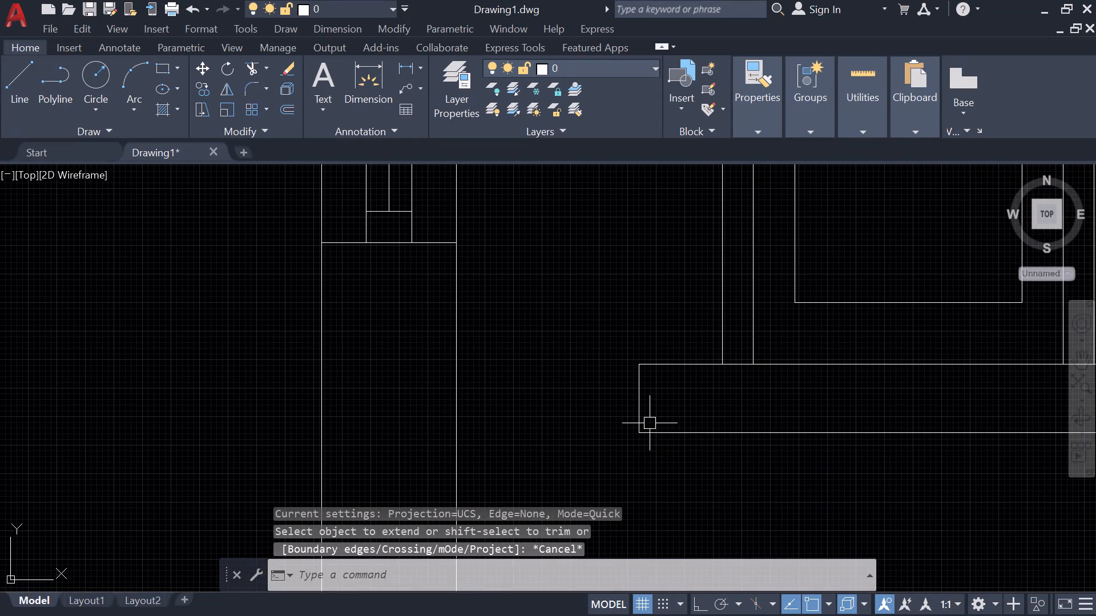
pyautogui.write('tr')
pyautogui.press('space')
pyautogui.moveTo(660, 390); pyautogui.dragTo(618, 398)
pyautogui.press('Escape')
# Extend the top and bottom lines of both the upper and lower landing slabs to the inner face of the two-window section wall.
pyautogui.write('ex')
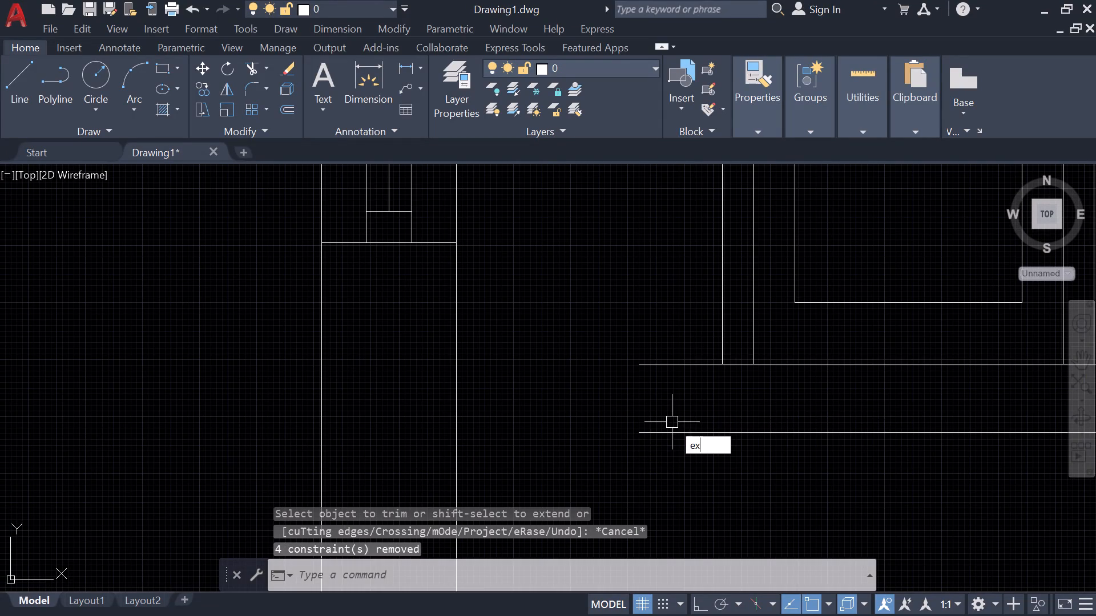
pyautogui.press('space')
pyautogui.moveTo(675, 316); pyautogui.dragTo(675, 473)
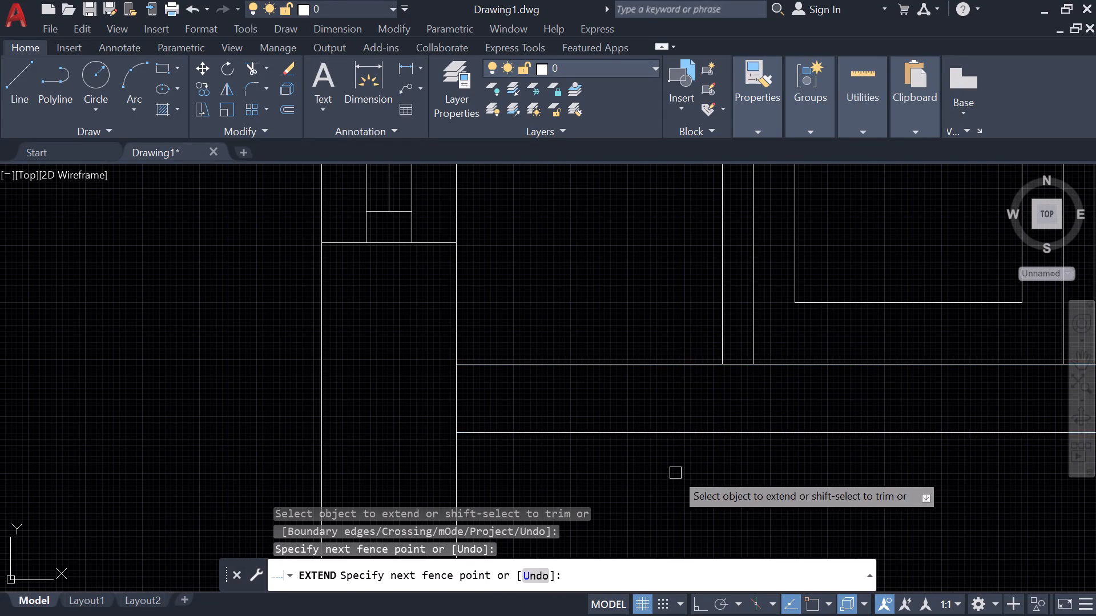
pyautogui.scroll(-3, 675, 473)
pyautogui.moveTo(666, 480); pyautogui.dragTo(595, 367, button='middle')
pyautogui.scroll(-1, 594, 313)
pyautogui.moveTo(612, 418); pyautogui.dragTo(639, 335, button='middle')
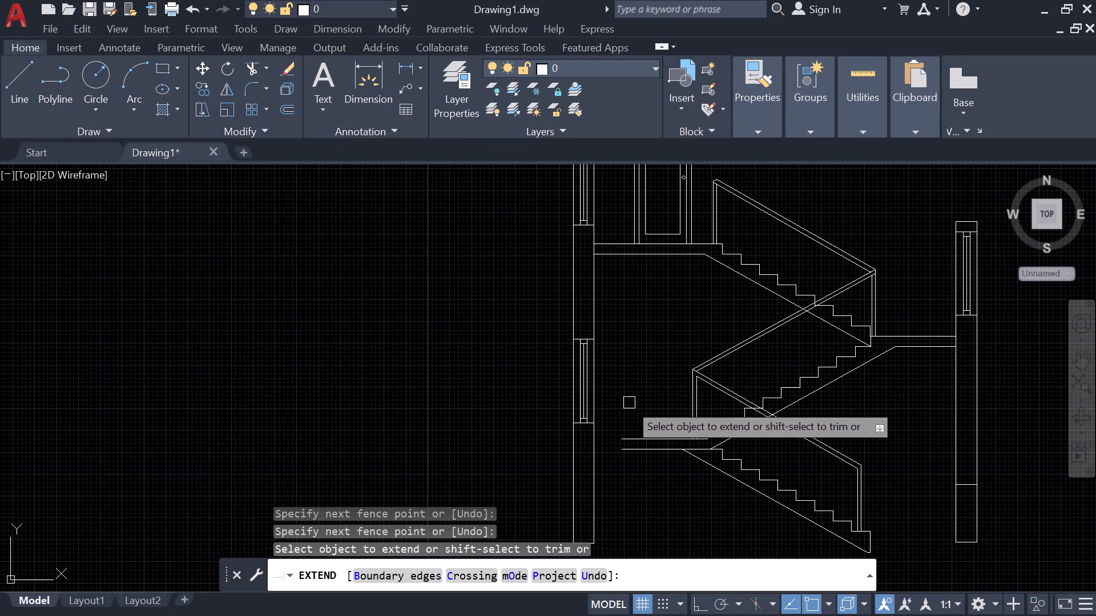
pyautogui.moveTo(638, 405); pyautogui.dragTo(653, 489)
pyautogui.press('Escape')
# Move the upper door along its landing, closer to the two-window section wall.
pyautogui.scroll(1, 656, 447)
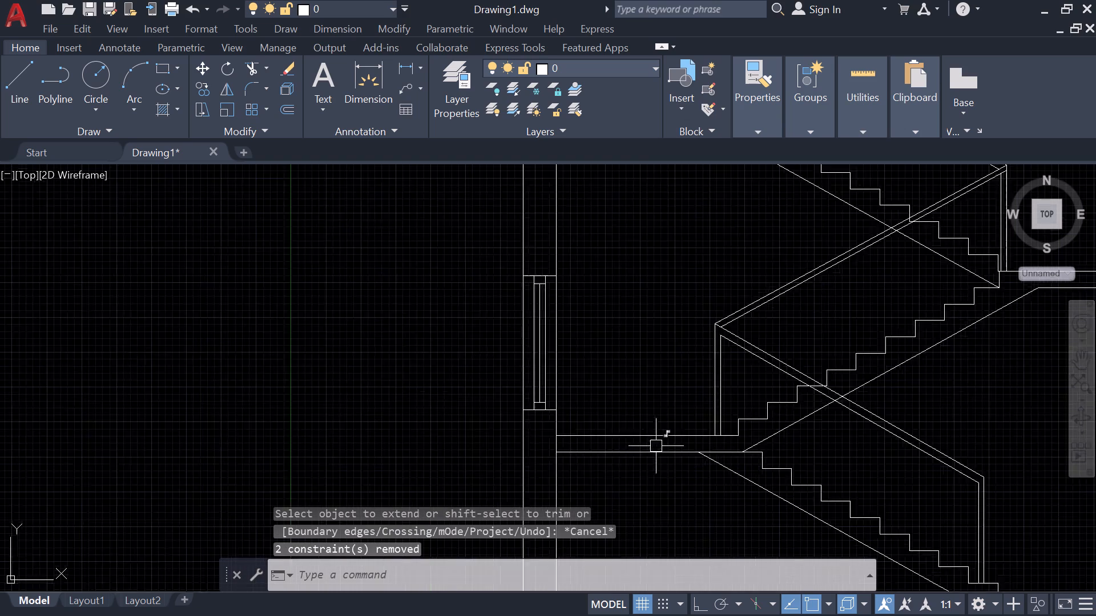
pyautogui.scroll(1, 656, 446)
pyautogui.moveTo(664, 322); pyautogui.dragTo(679, 423, button='middle')
pyautogui.scroll(-2, 679, 427)
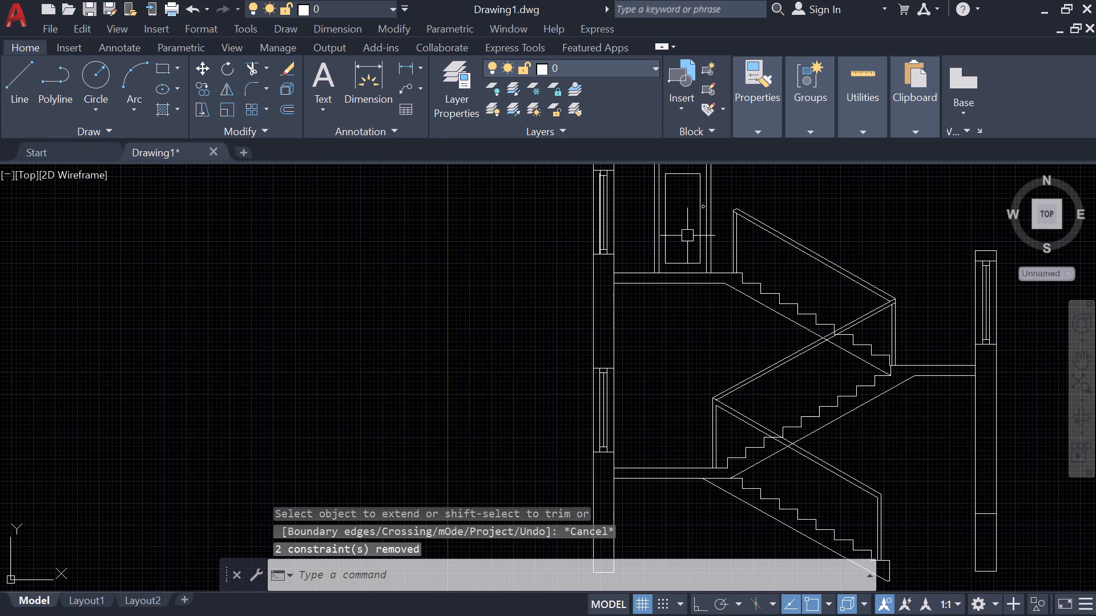
pyautogui.moveTo(687, 236); pyautogui.dragTo(667, 326, button='middle')
pyautogui.click(679, 286)
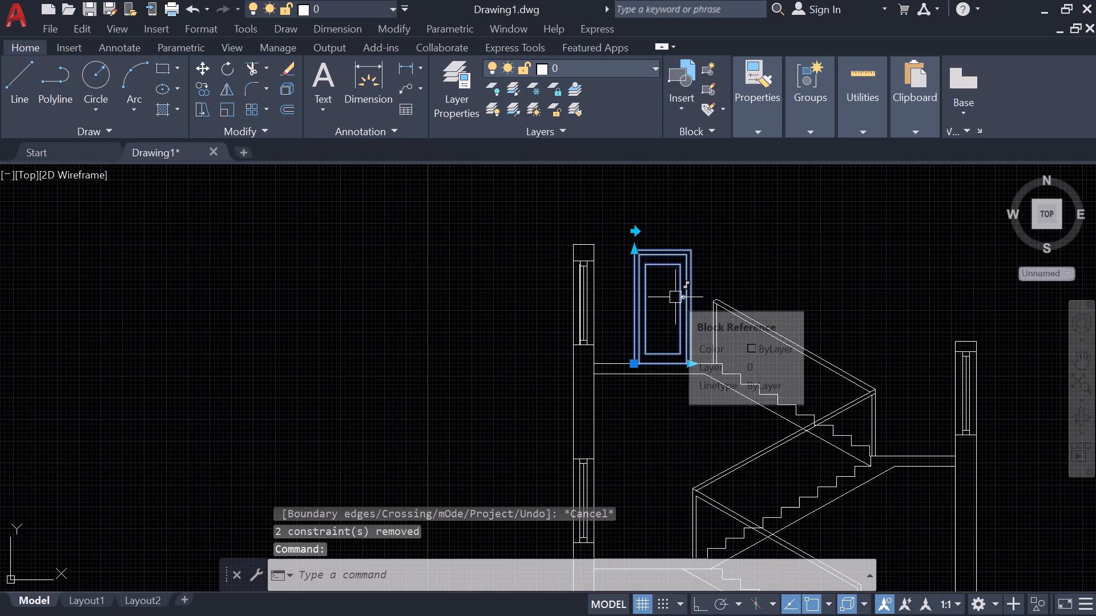
pyautogui.write('m')
pyautogui.press('space')
pyautogui.click(660, 314)
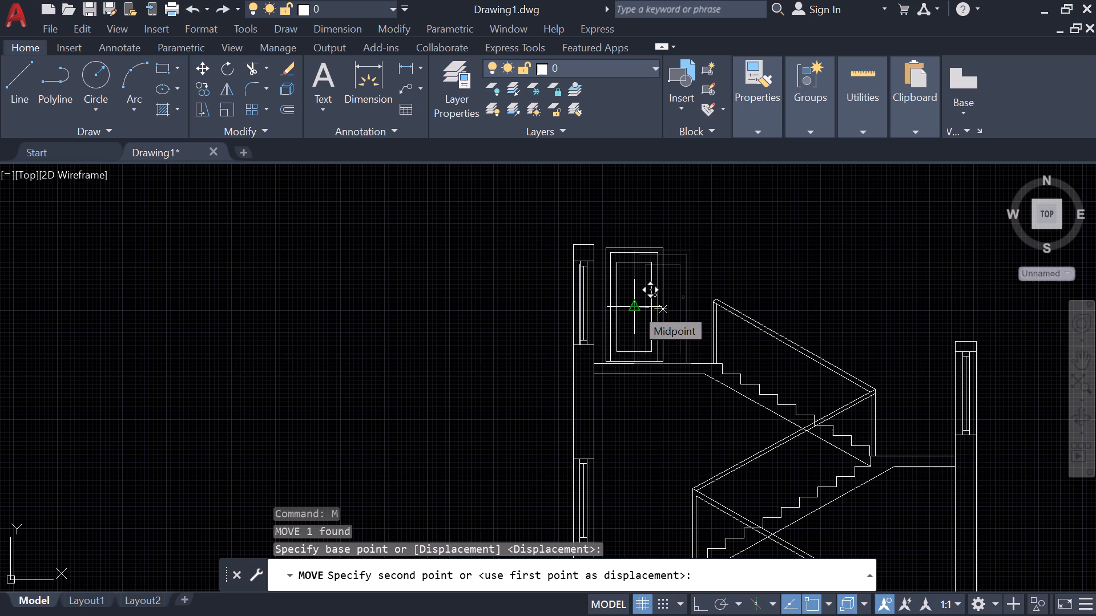
pyautogui.click(635, 314)
pyautogui.press('Escape')
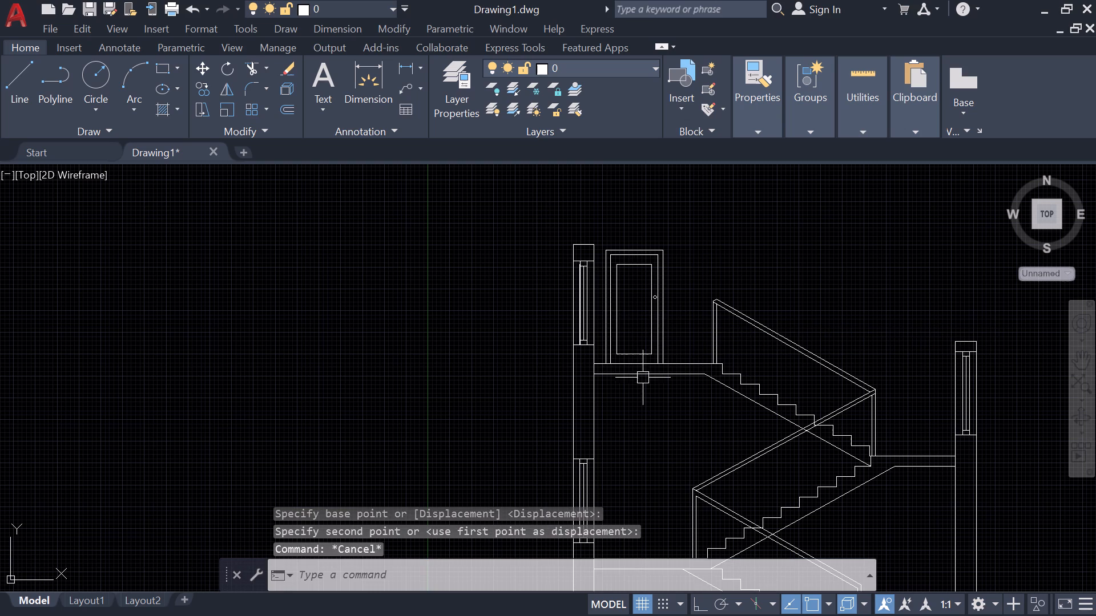
# Copy the upper door straight down so its base sits on the lower landing's top line.
pyautogui.click(650, 321)
pyautogui.write('co')
pyautogui.press('Return')
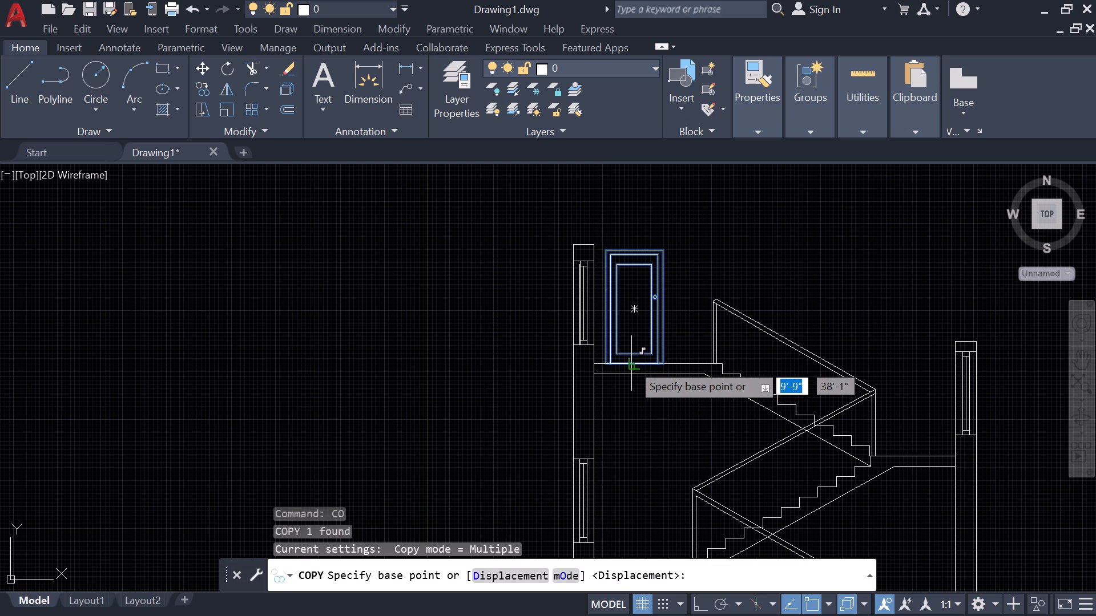
pyautogui.scroll(4, 631, 360)
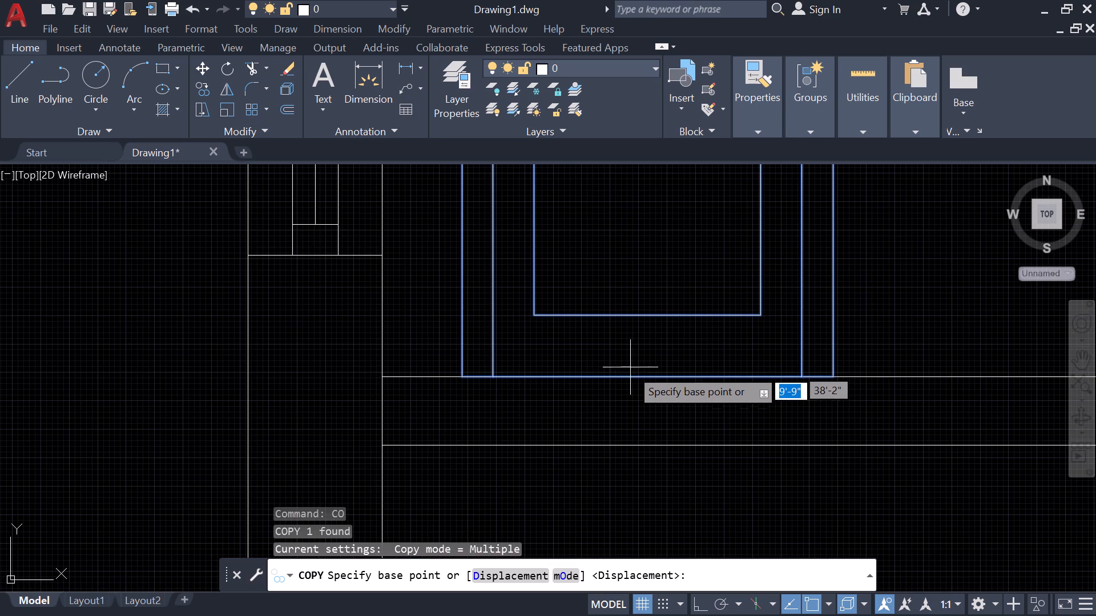
pyautogui.click(630, 372)
pyautogui.scroll(-2, 634, 437)
pyautogui.moveTo(636, 442); pyautogui.dragTo(624, 363, button='middle')
pyautogui.scroll(-4, 626, 366)
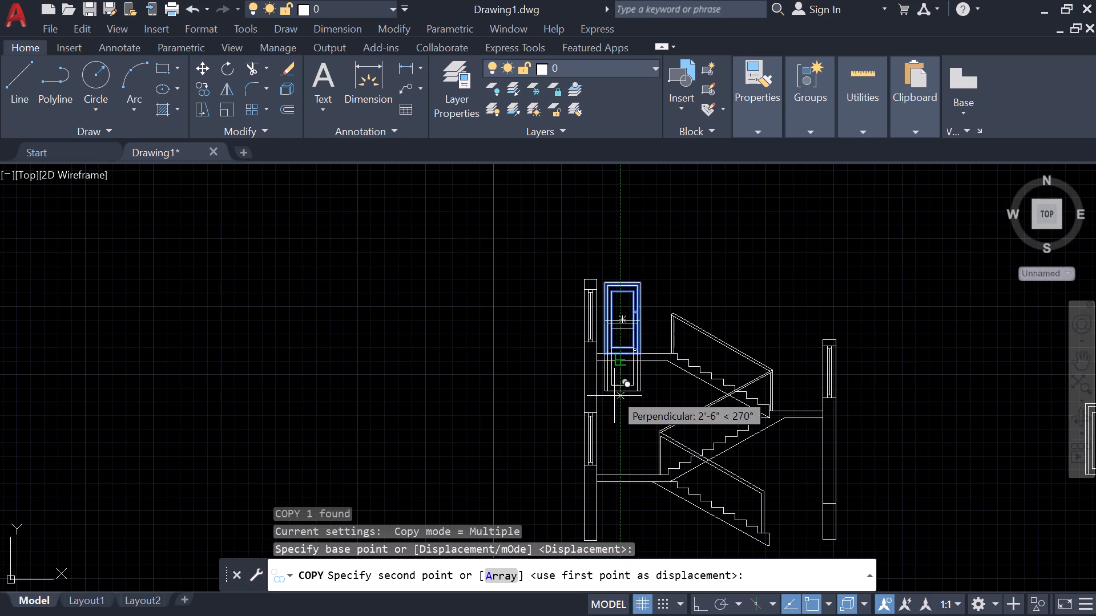
pyautogui.scroll(2, 617, 453)
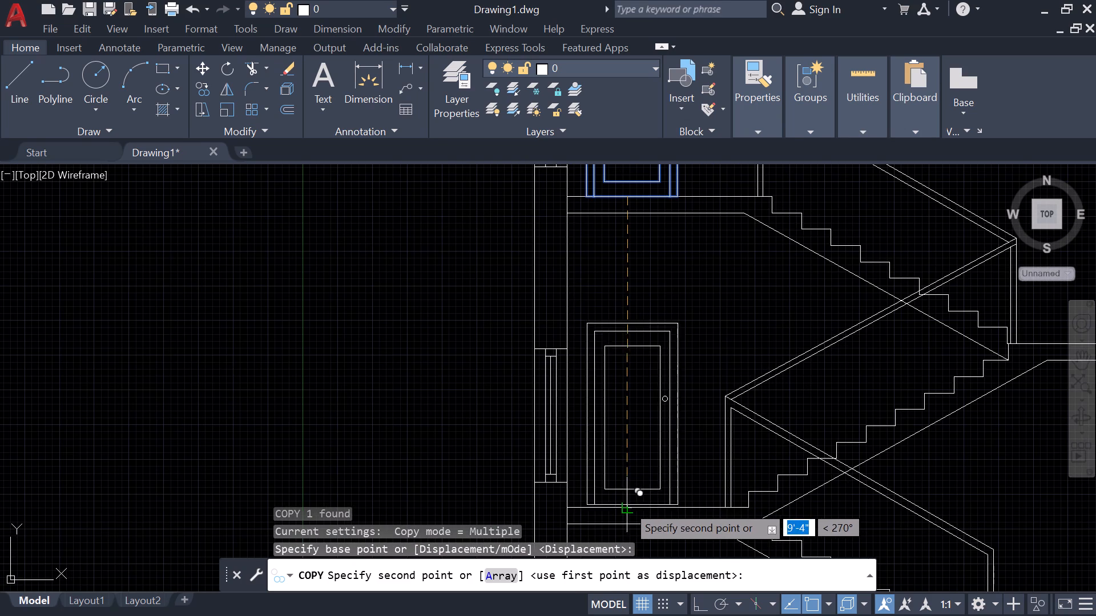
pyautogui.click(626, 505)
pyautogui.press('Escape')
pyautogui.scroll(-2, 690, 414)
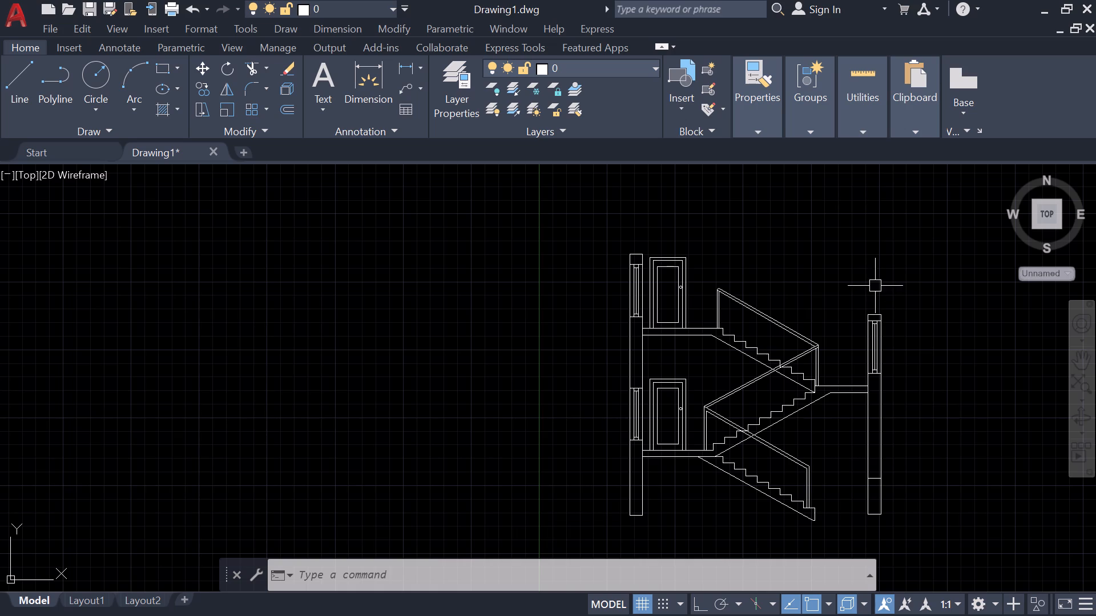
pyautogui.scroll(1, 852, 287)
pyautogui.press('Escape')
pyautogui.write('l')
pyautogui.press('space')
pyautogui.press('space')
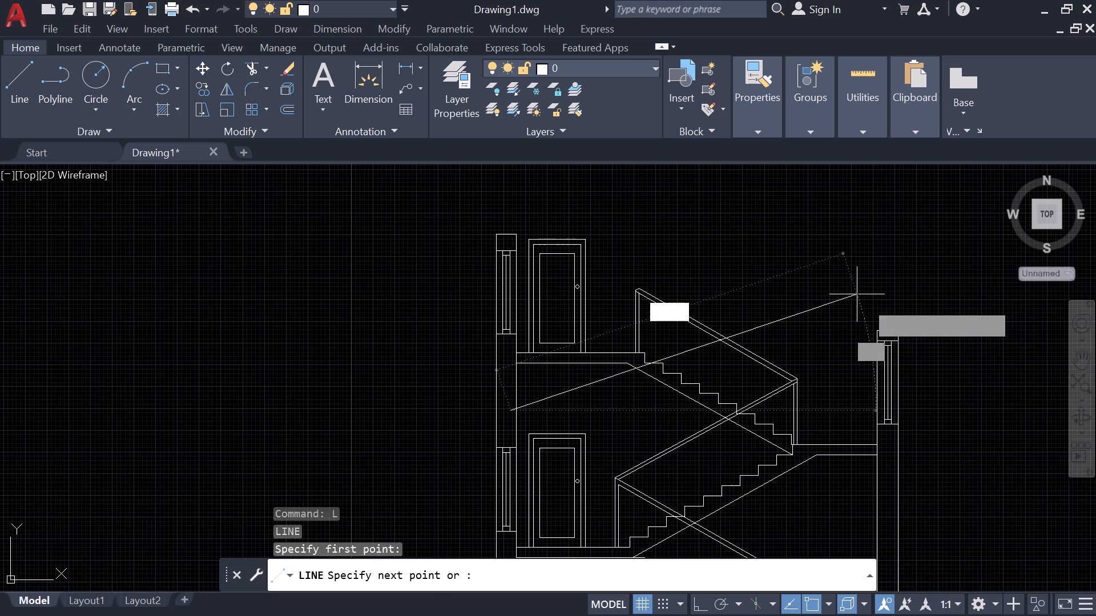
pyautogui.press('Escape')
# Draw a vertical line about 7'-6" up from the outer top corner of the single-window section wall.
pyautogui.press('l')
pyautogui.press('space')
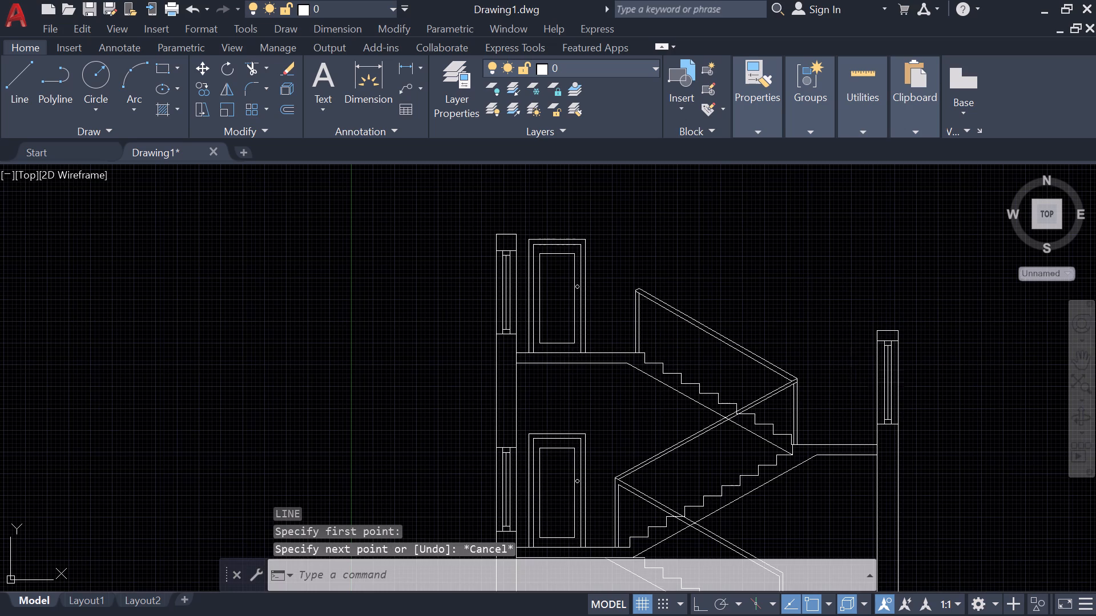
pyautogui.click(900, 328)
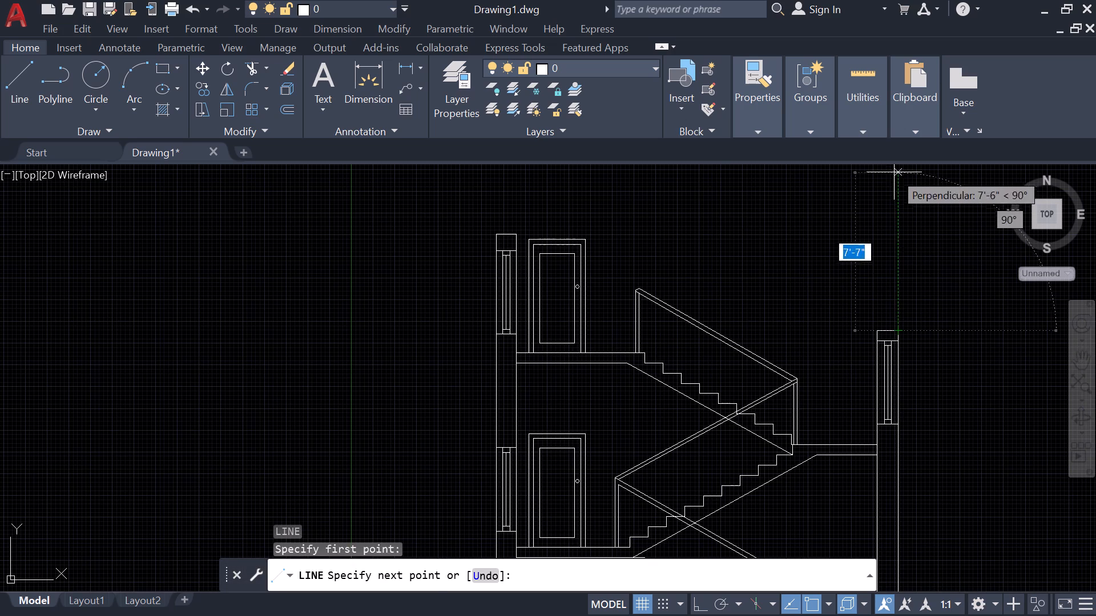
pyautogui.click(894, 172)
pyautogui.press('Escape')
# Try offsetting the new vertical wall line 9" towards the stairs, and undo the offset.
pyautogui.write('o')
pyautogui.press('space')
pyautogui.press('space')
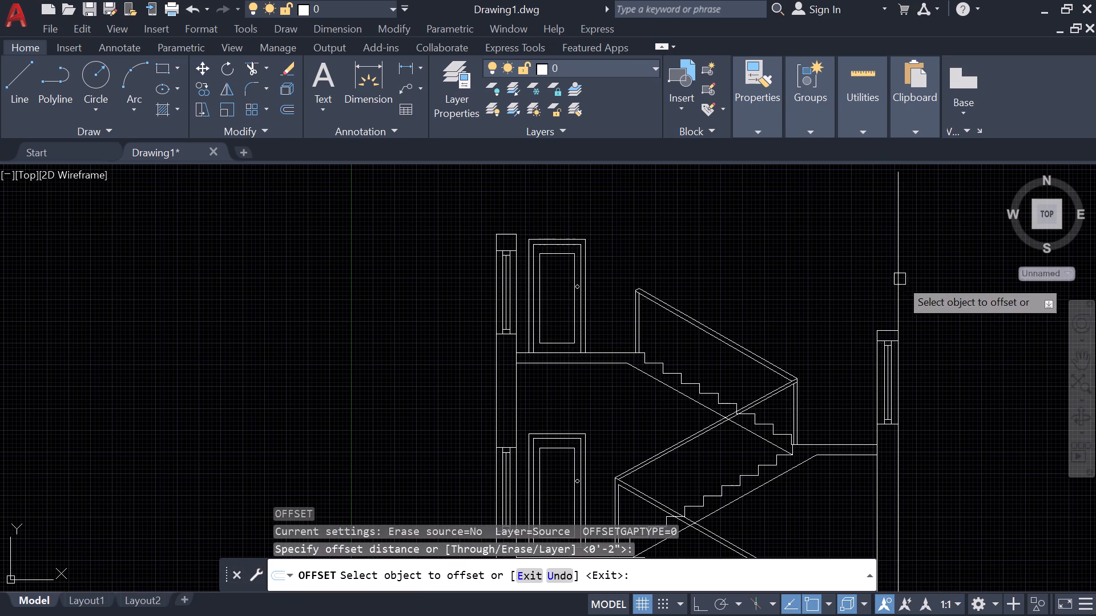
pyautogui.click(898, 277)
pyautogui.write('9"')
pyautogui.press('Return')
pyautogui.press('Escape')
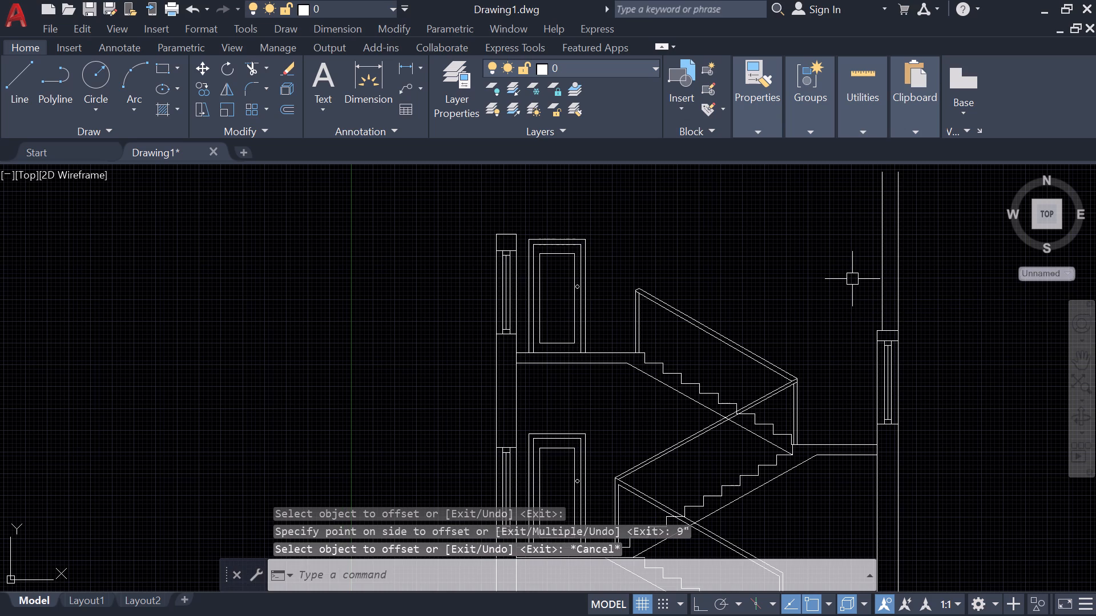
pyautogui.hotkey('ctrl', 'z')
# With Ortho on, draw a vertical line about 7'-7" up from the inner top corner of the single-window wall.
pyautogui.write('l')
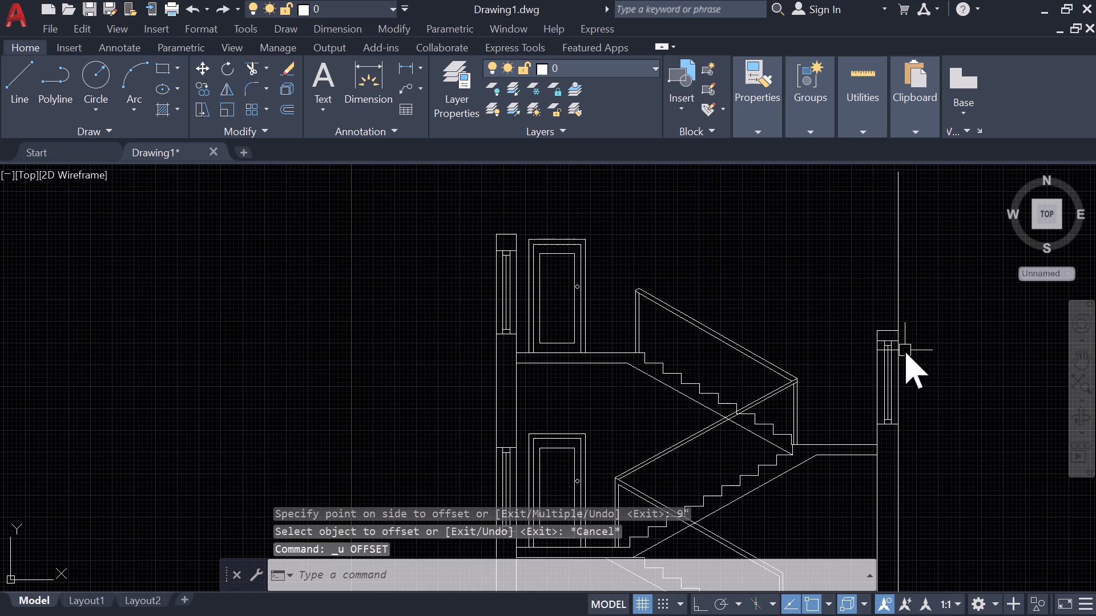
pyautogui.press('space')
pyautogui.click(878, 326)
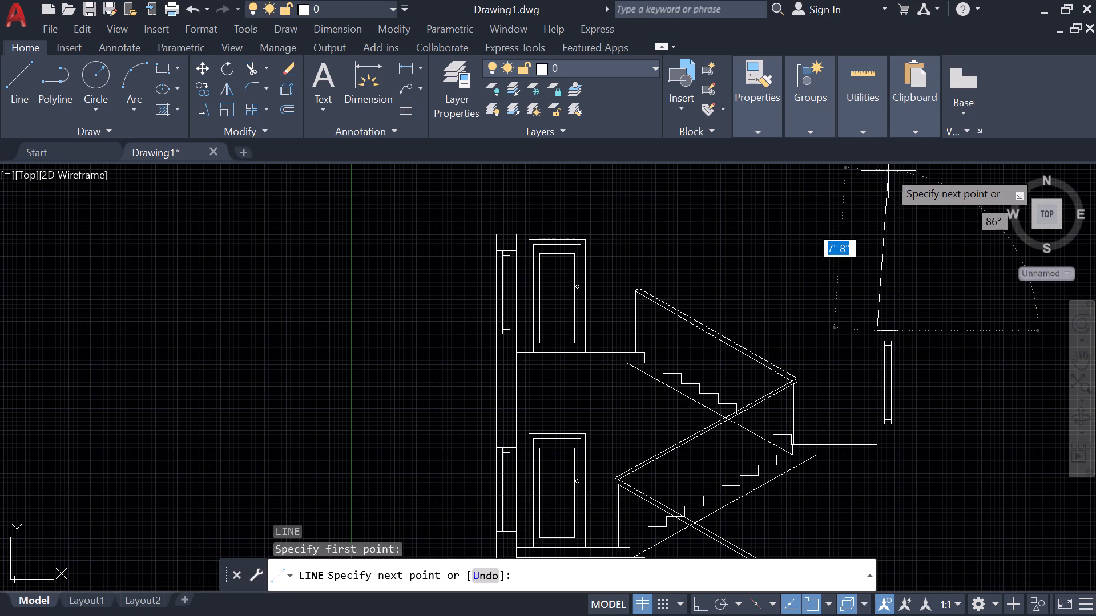
pyautogui.hotkey('shift', 'F8')
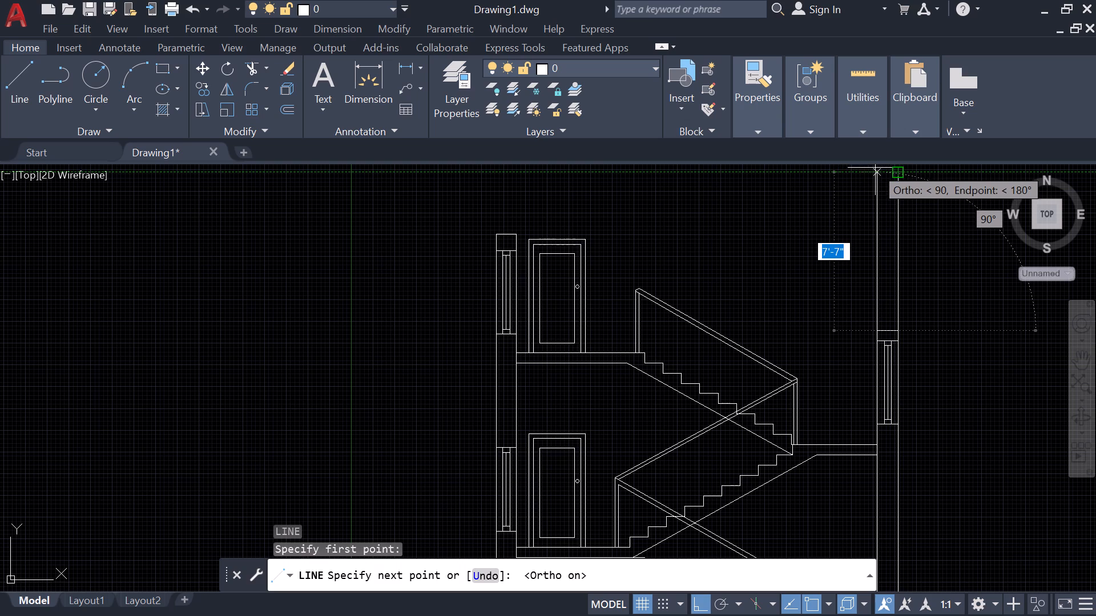
pyautogui.click(875, 172)
pyautogui.press('Escape')
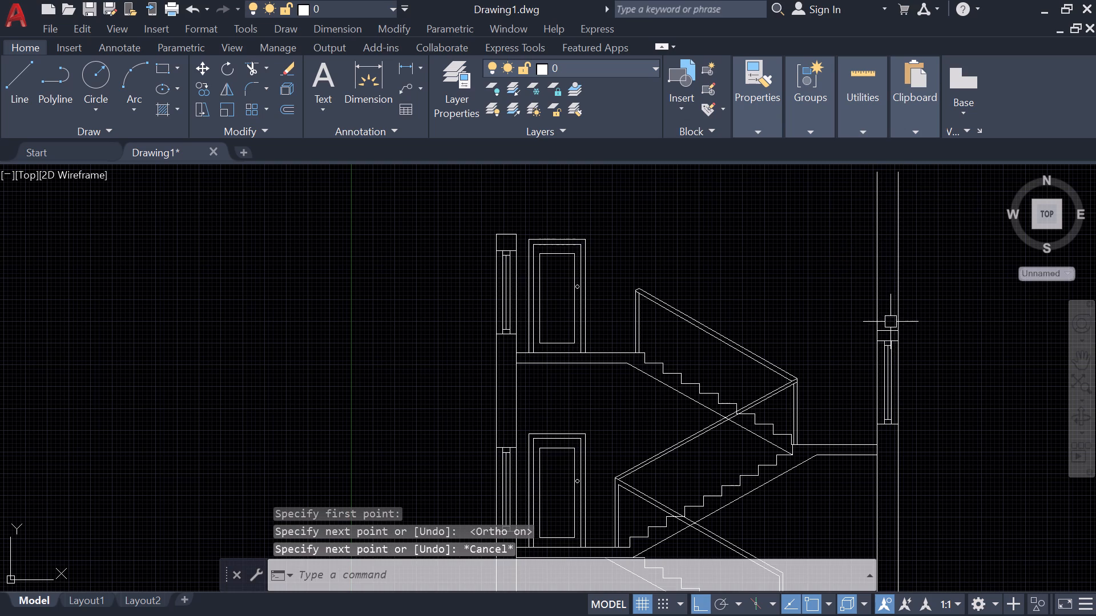
# Draw a horizontal line across the two new vertical wall lines, a little below their upper ends.
pyautogui.write('l')
pyautogui.press('space')
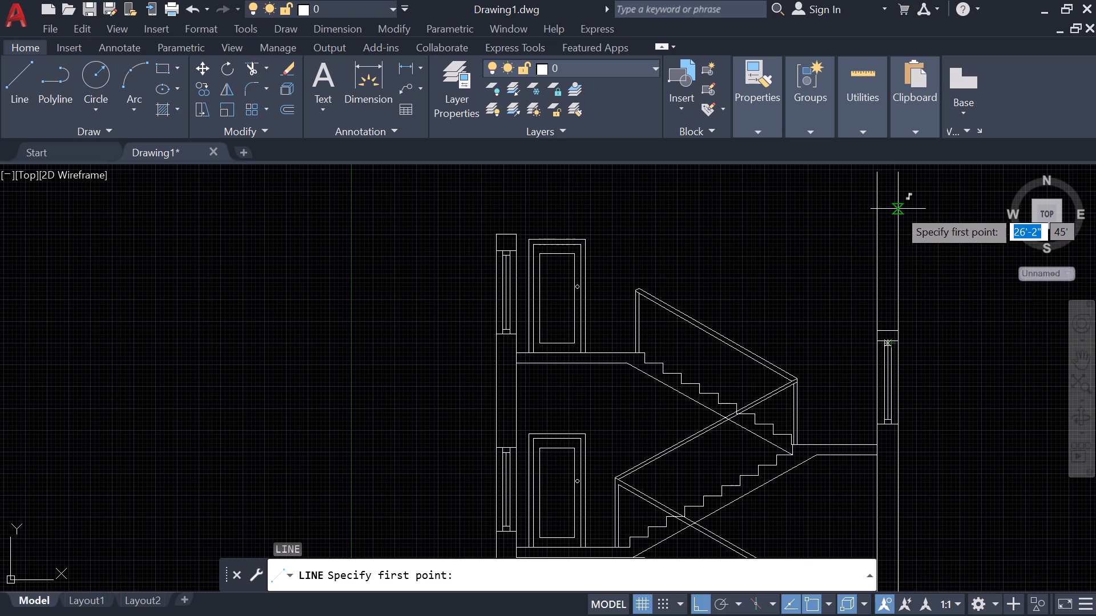
pyautogui.click(900, 209)
pyautogui.click(872, 205)
pyautogui.press('Escape')
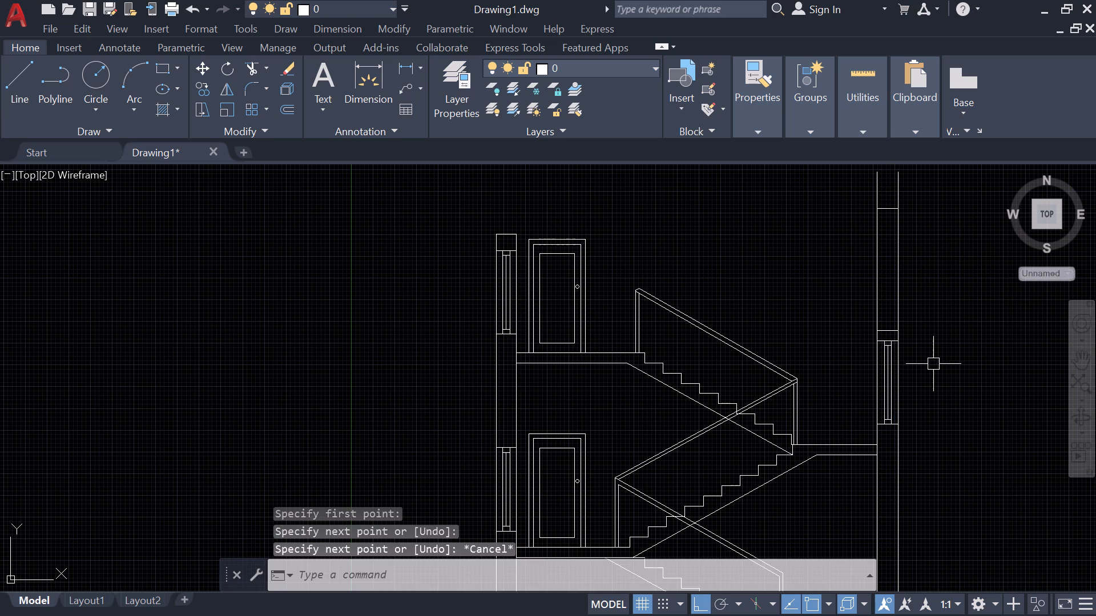
pyautogui.press('Escape')
# Trim the two vertical line ends projecting above the new horizontal top line of the single-window wall.
pyautogui.moveTo(915, 257); pyautogui.dragTo(865, 439, button='middle')
pyautogui.scroll(1, 871, 427)
pyautogui.write('tr')
pyautogui.press('space')
pyautogui.moveTo(859, 317); pyautogui.dragTo(755, 331)
pyautogui.scroll(-2, 793, 350)
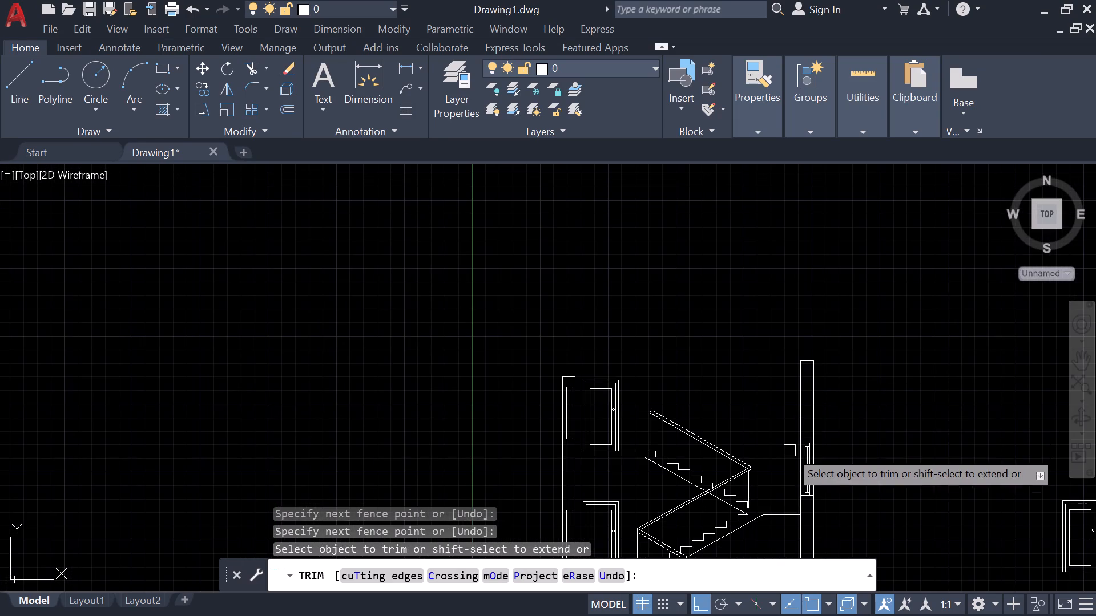
pyautogui.scroll(2, 787, 456)
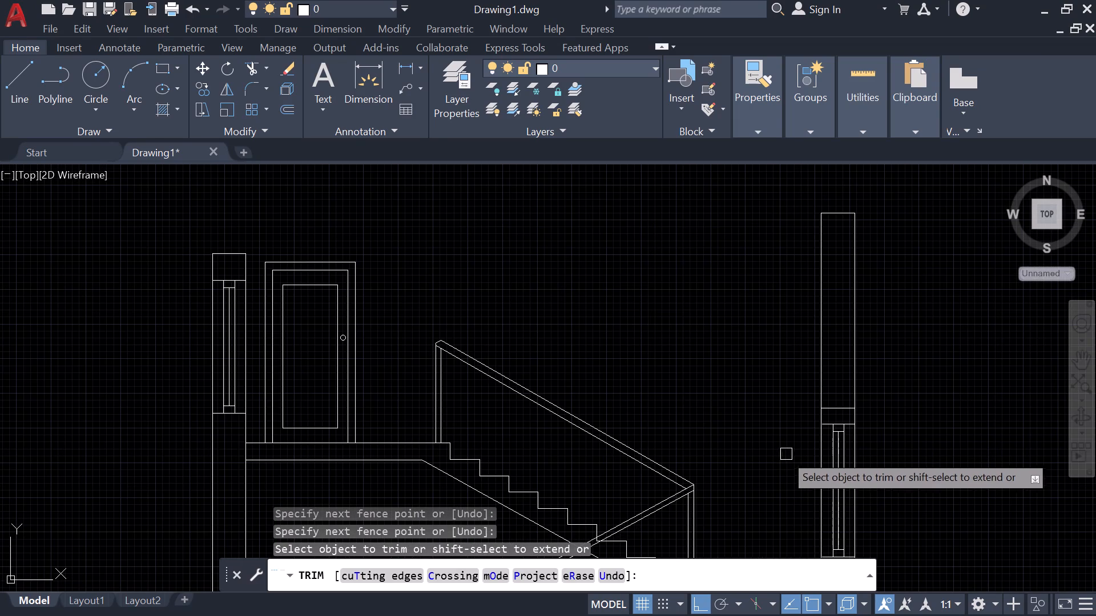
pyautogui.moveTo(792, 444); pyautogui.dragTo(718, 361, button='middle')
pyautogui.press('Escape')
# Move the window and the line above it vertically upward within the single-window section wall.
pyautogui.click(715, 292)
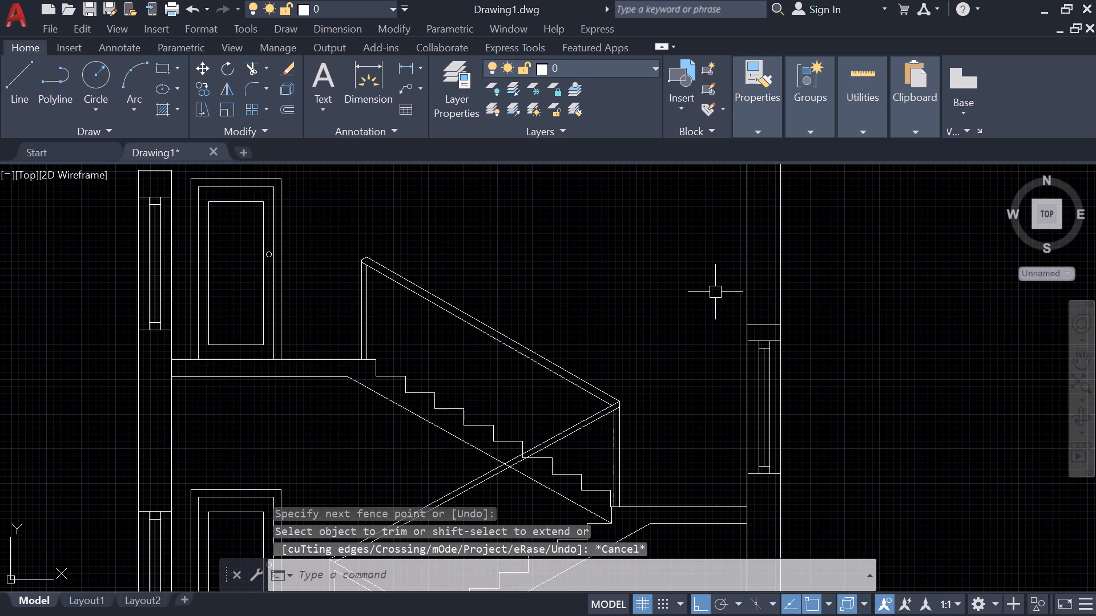
pyautogui.click(822, 490)
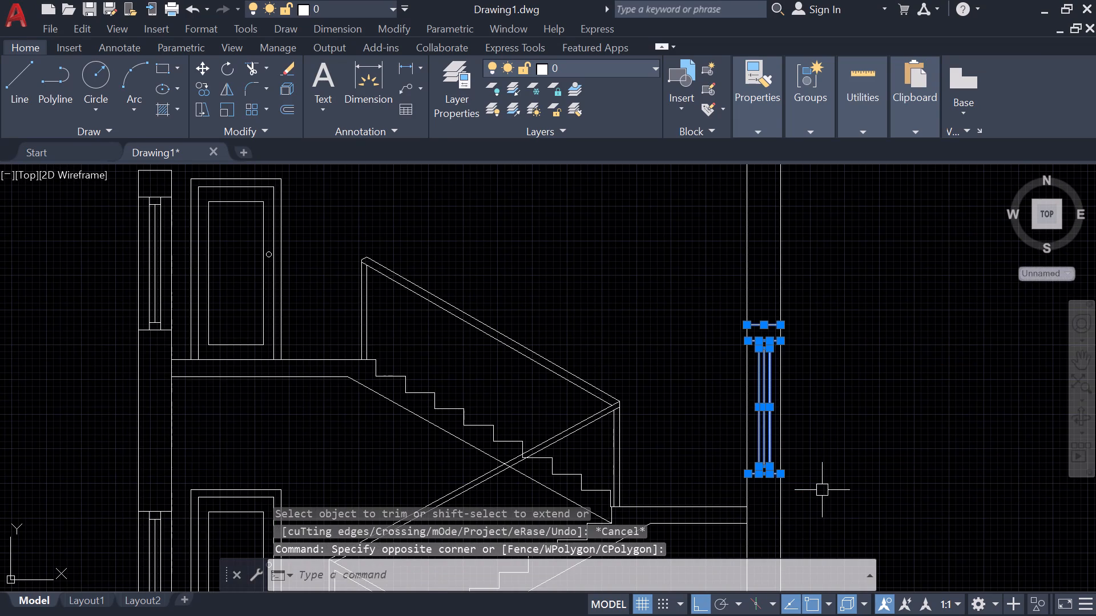
pyautogui.write('m')
pyautogui.press('space')
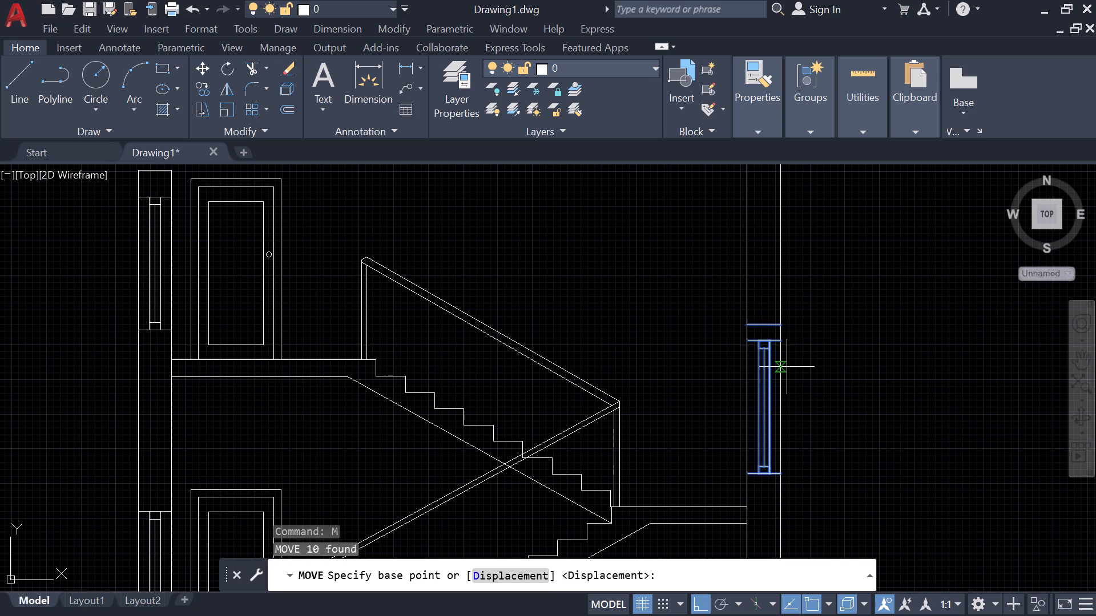
pyautogui.click(763, 319)
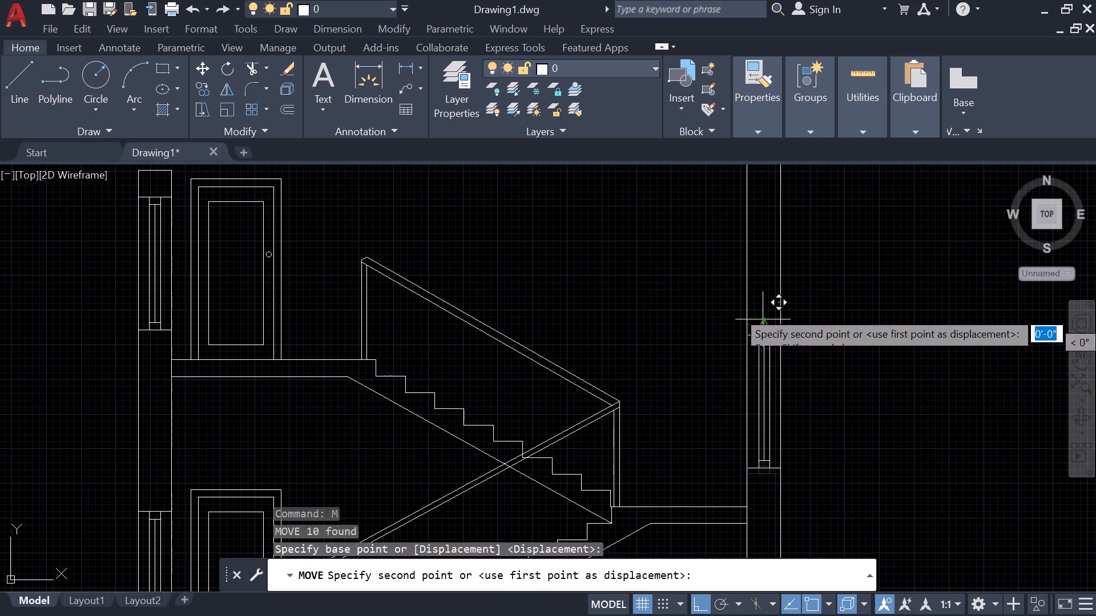
pyautogui.click(765, 272)
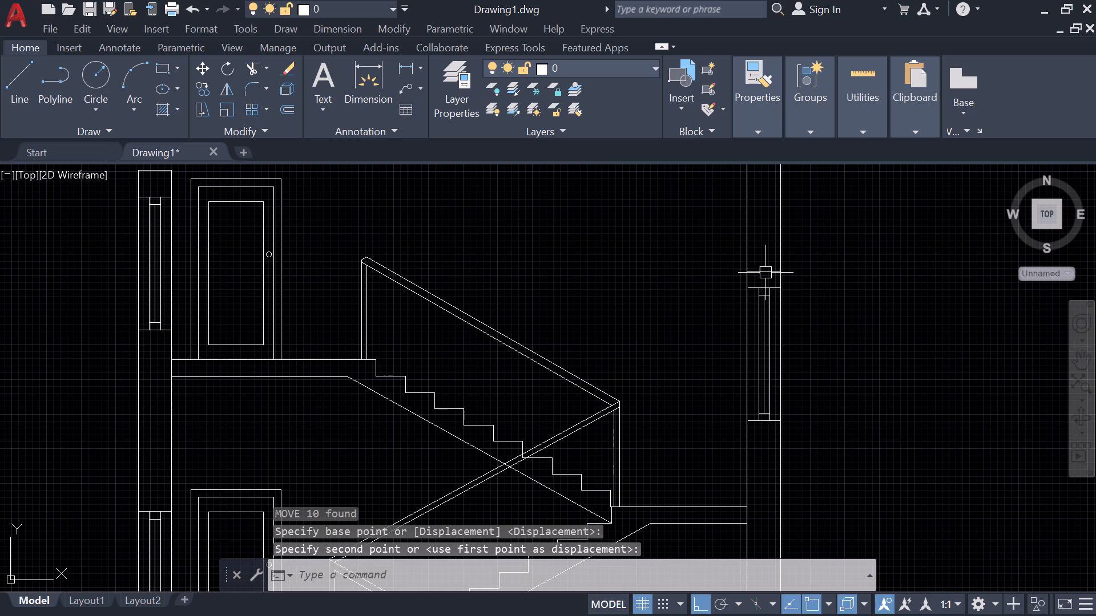
pyautogui.press('Escape')
pyautogui.scroll(-2, 814, 327)
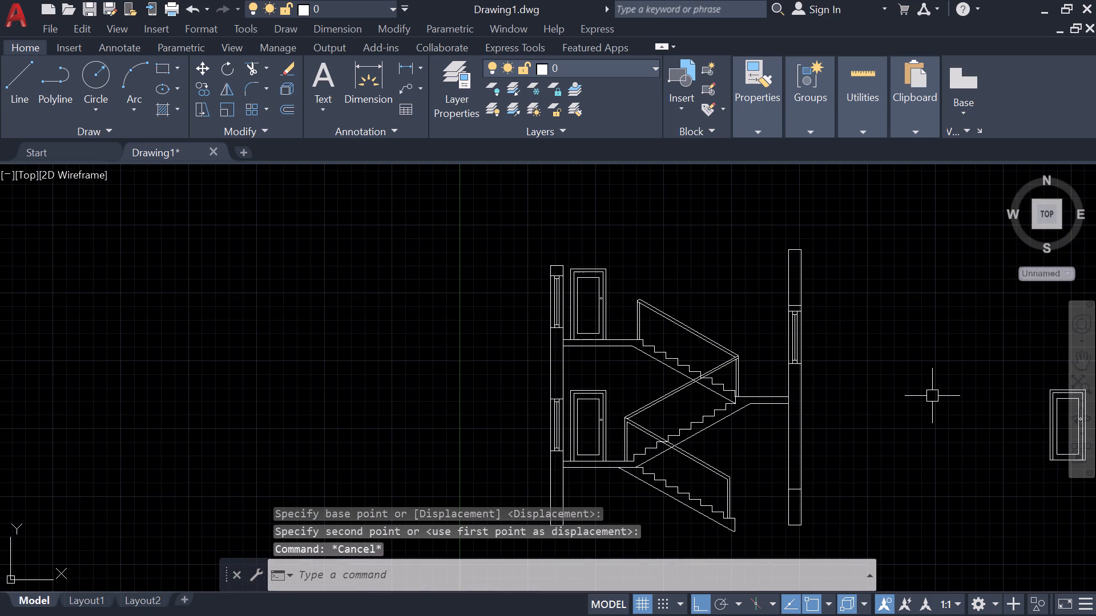
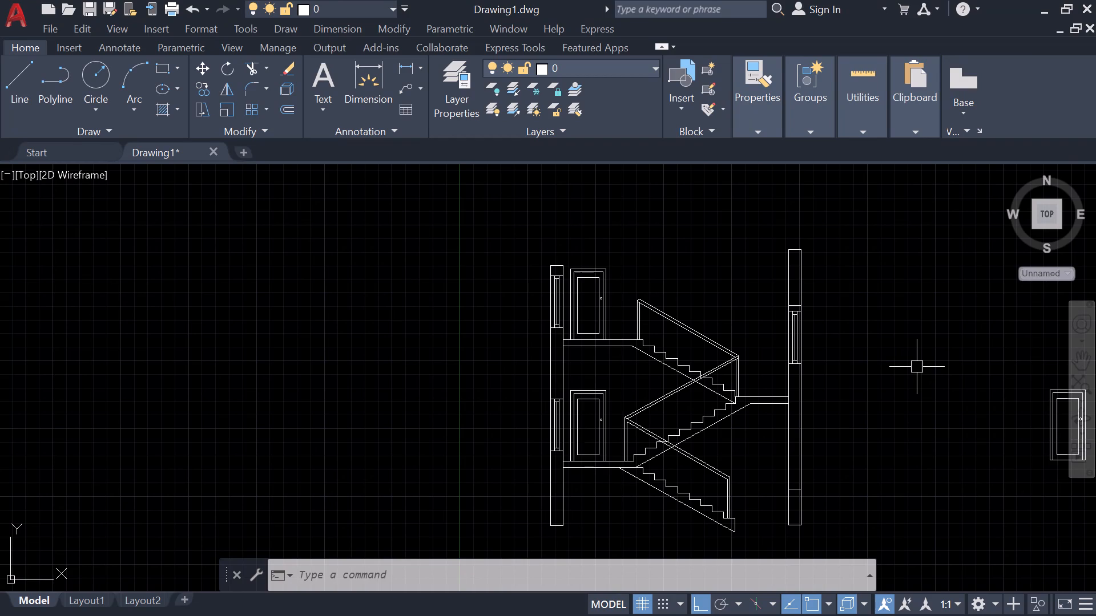
# Erase the spare door elevation standing apart from the staircase section.
pyautogui.moveTo(917, 367); pyautogui.dragTo(765, 316, button='middle')
pyautogui.click(966, 432)
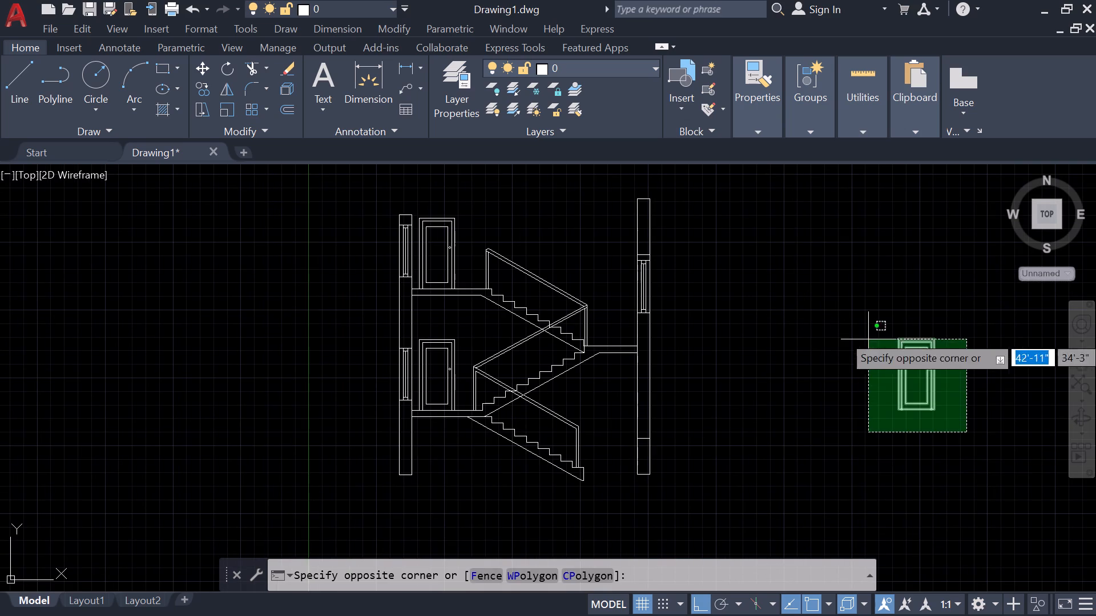
pyautogui.click(869, 318)
pyautogui.write('e')
pyautogui.press('space')
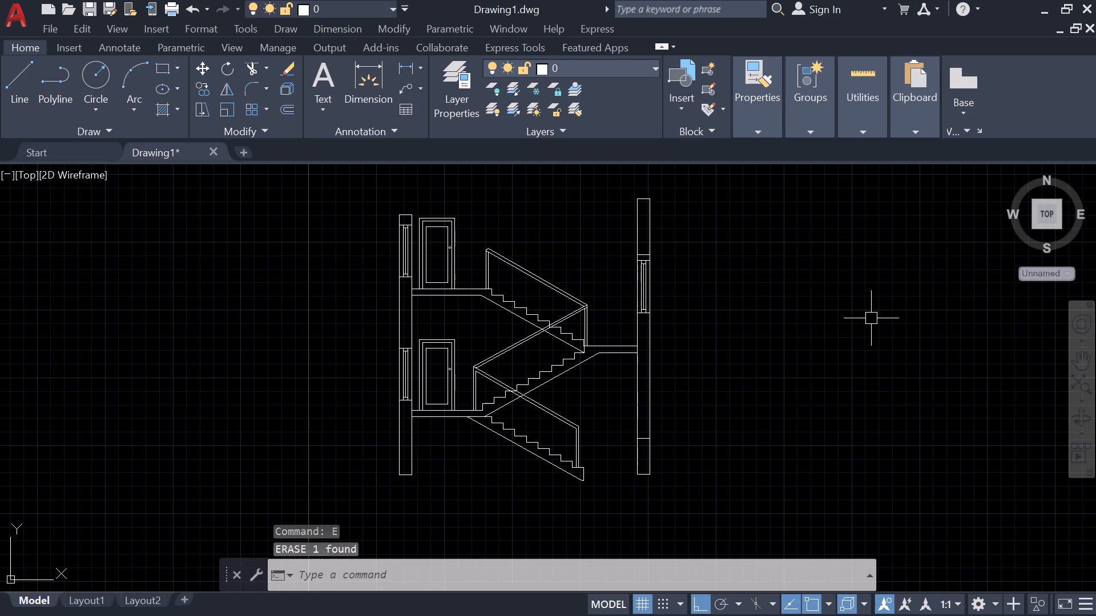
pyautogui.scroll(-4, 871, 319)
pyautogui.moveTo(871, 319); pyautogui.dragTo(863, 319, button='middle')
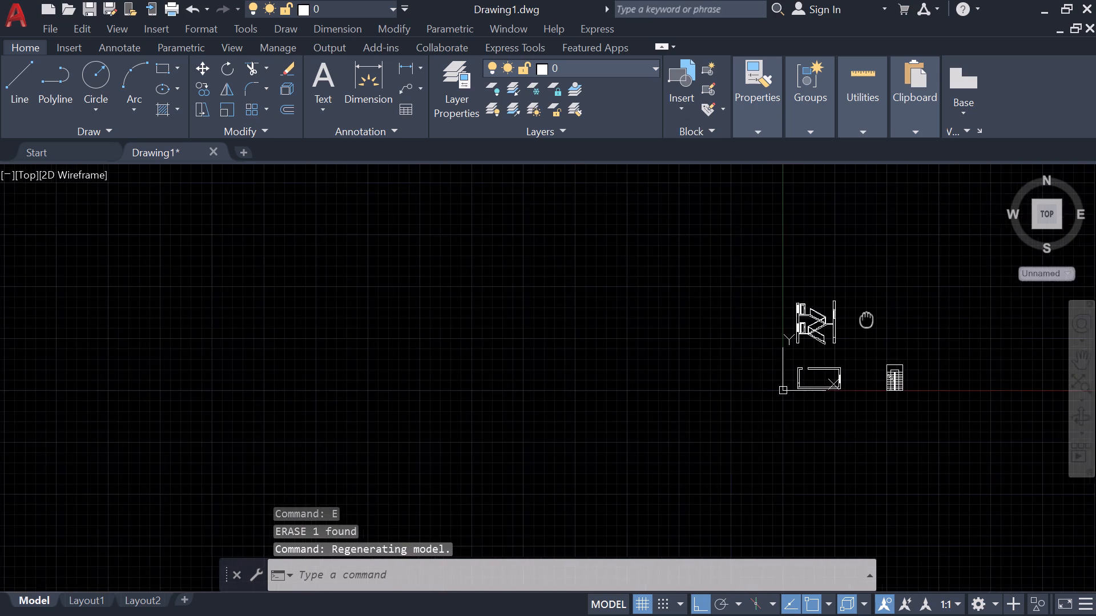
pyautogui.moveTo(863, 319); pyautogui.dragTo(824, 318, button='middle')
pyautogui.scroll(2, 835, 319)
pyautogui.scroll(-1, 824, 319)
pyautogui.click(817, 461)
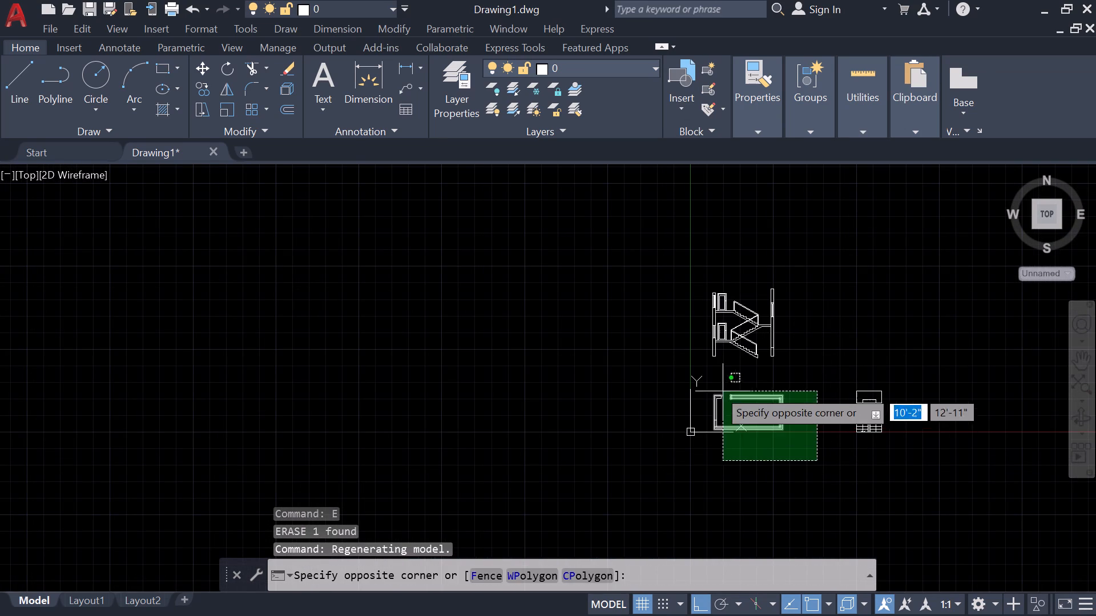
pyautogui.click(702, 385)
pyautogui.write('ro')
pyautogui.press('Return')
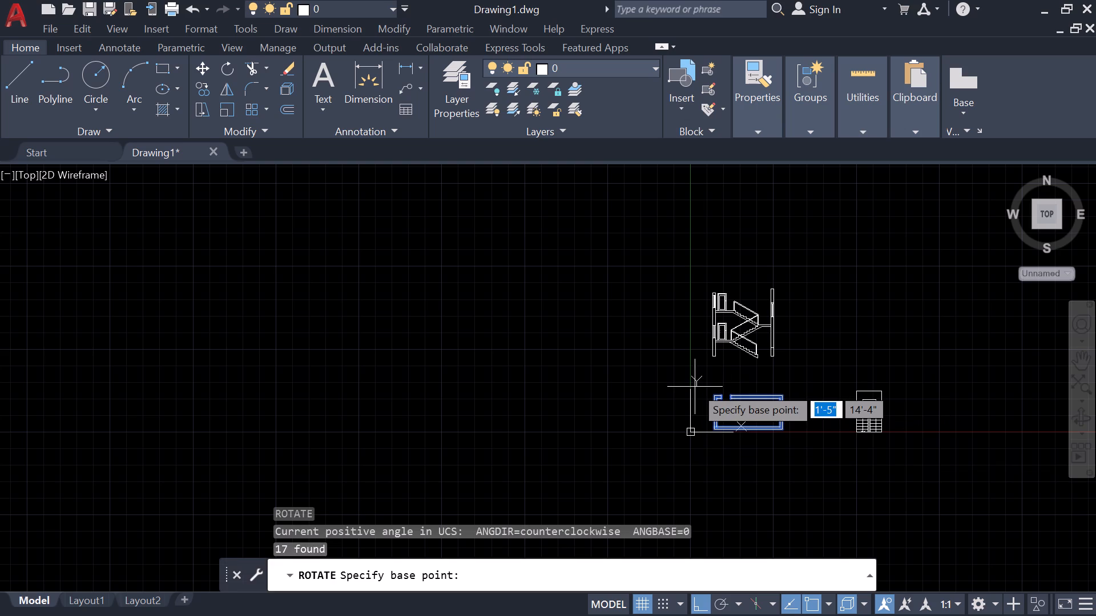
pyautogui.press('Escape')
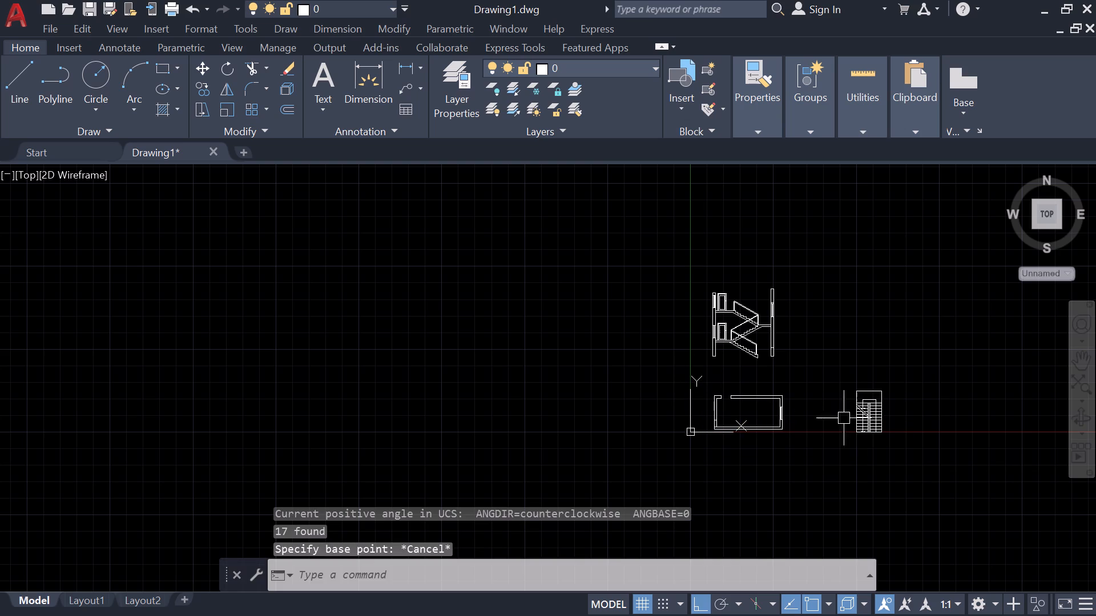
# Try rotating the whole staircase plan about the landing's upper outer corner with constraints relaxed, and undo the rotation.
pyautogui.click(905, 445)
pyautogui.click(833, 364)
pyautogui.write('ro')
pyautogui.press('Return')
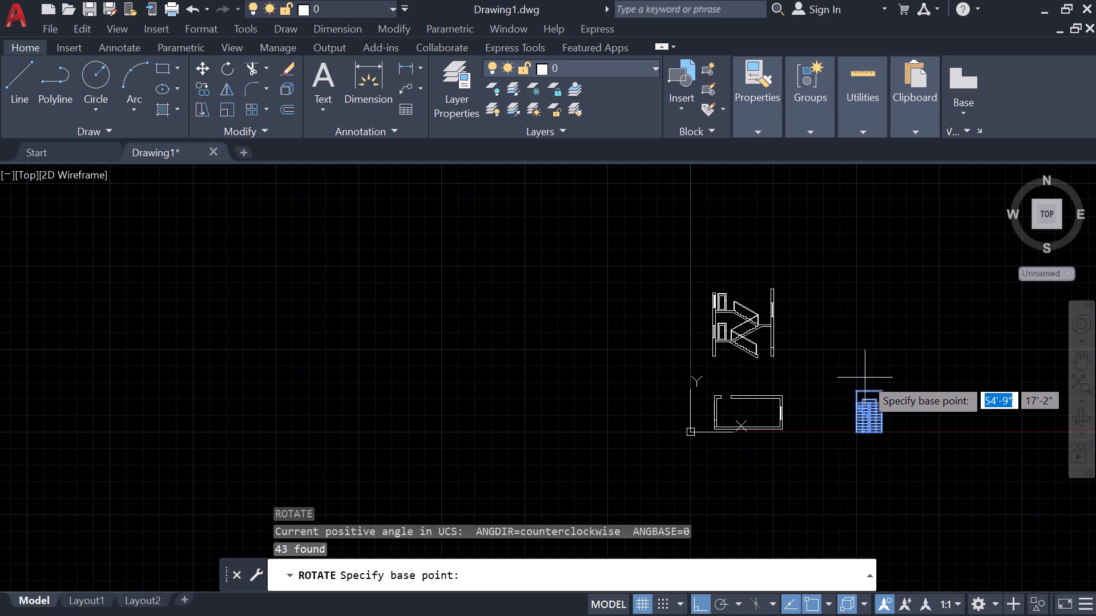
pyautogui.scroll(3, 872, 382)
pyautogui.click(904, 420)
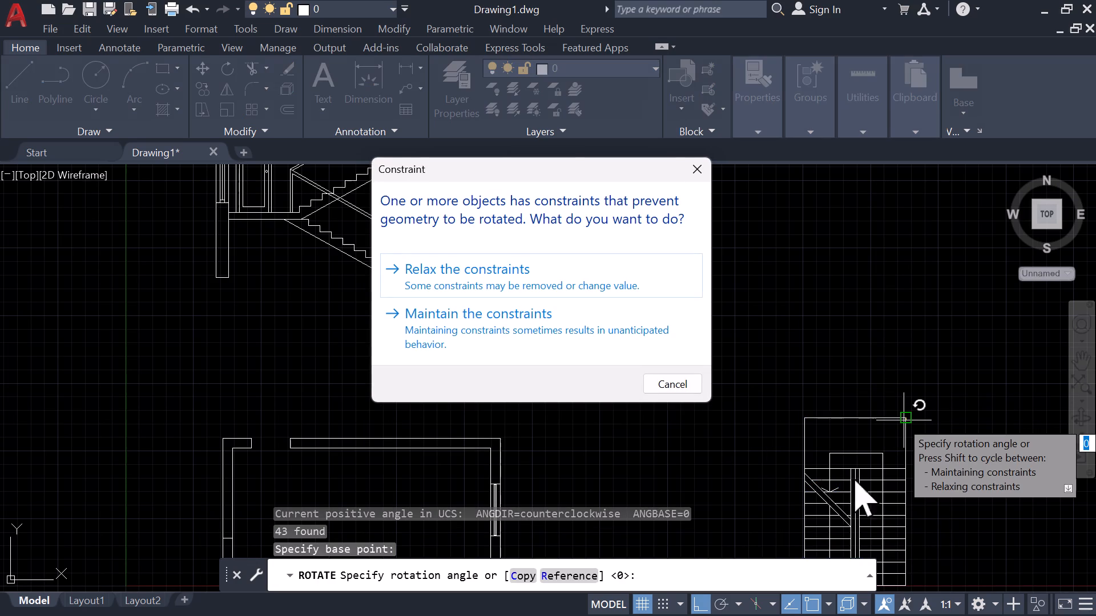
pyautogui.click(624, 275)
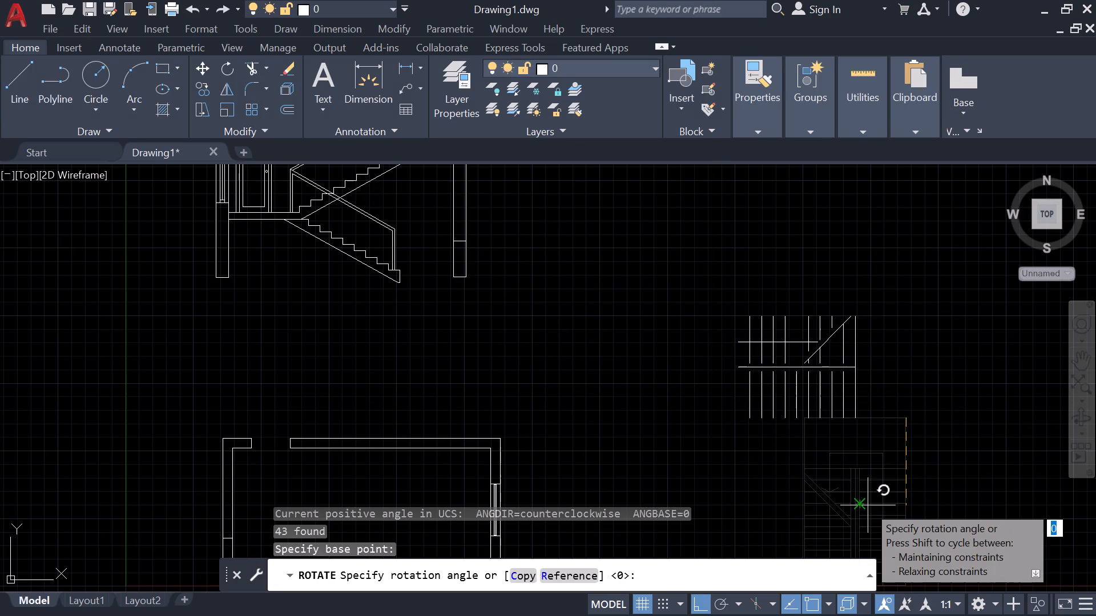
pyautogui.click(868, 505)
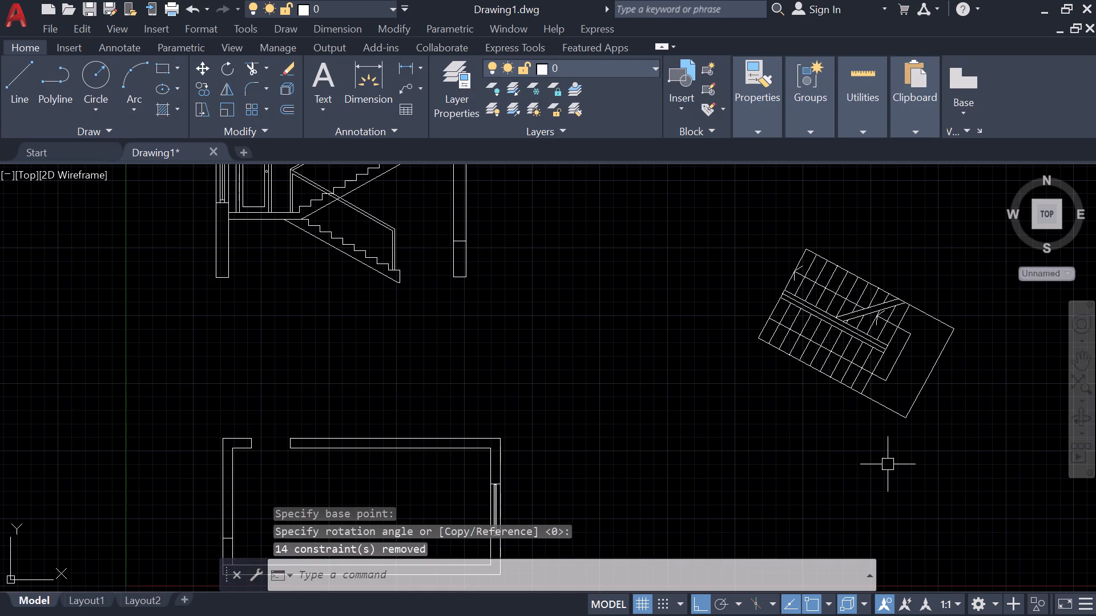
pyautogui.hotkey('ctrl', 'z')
# Rotate the whole staircase plan a quarter turn clockwise about the landing's upper outer corner, relaxing the constraints.
pyautogui.scroll(4, 860, 415)
pyautogui.click(824, 279)
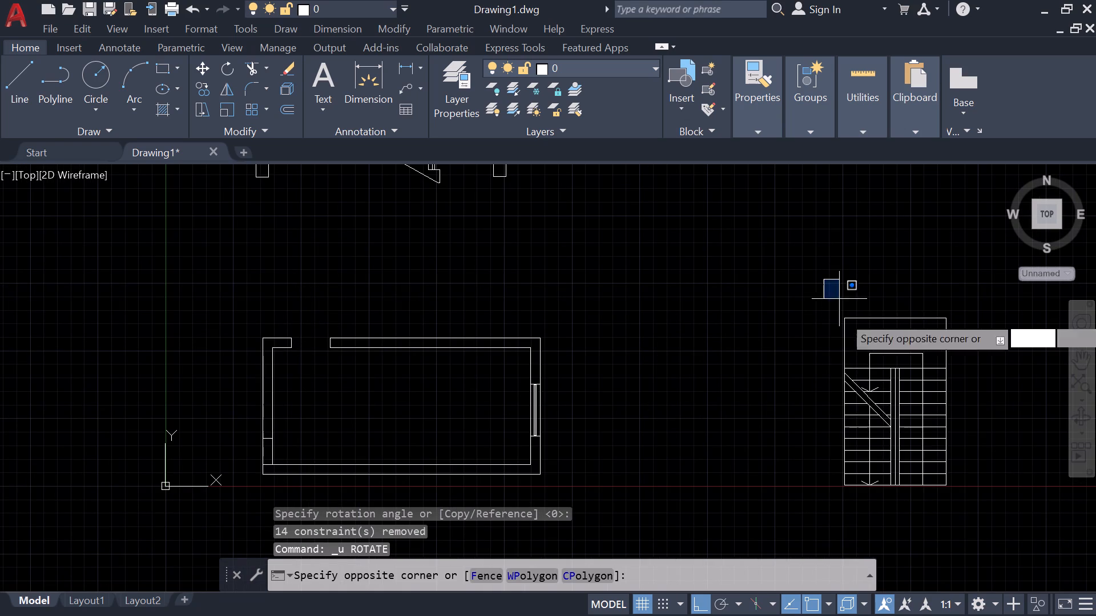
pyautogui.click(1024, 544)
pyautogui.write('ro')
pyautogui.press('Return')
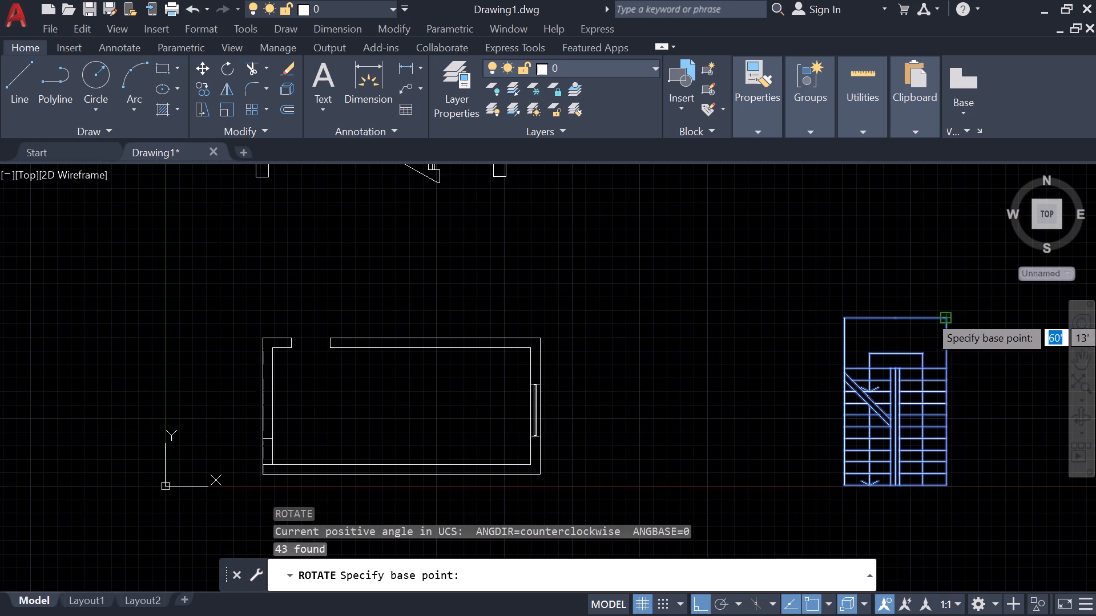
pyautogui.click(947, 315)
pyautogui.click(579, 276)
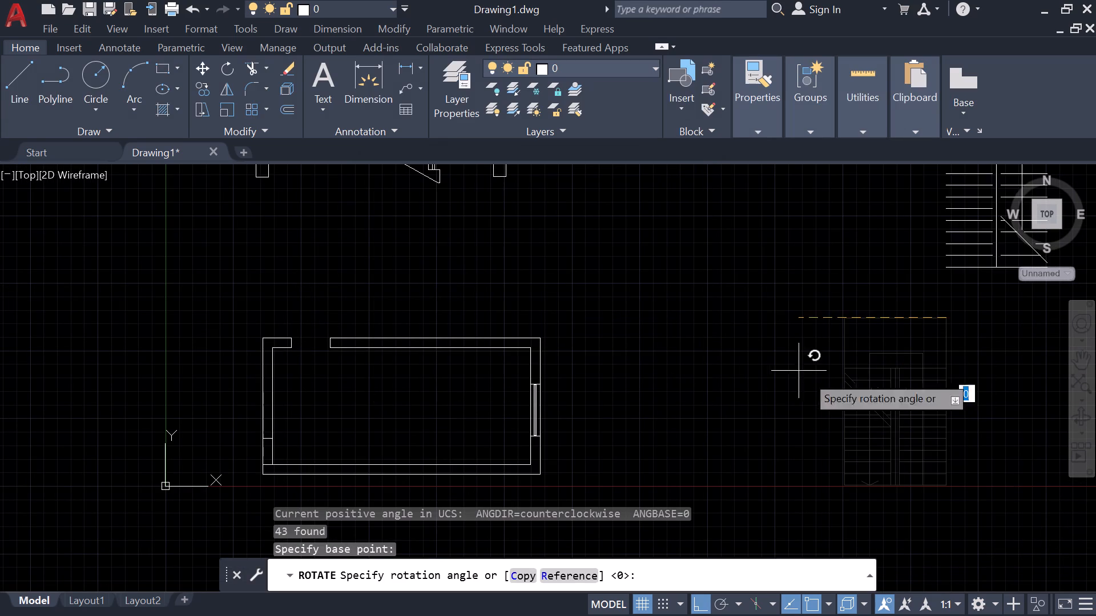
pyautogui.click(949, 484)
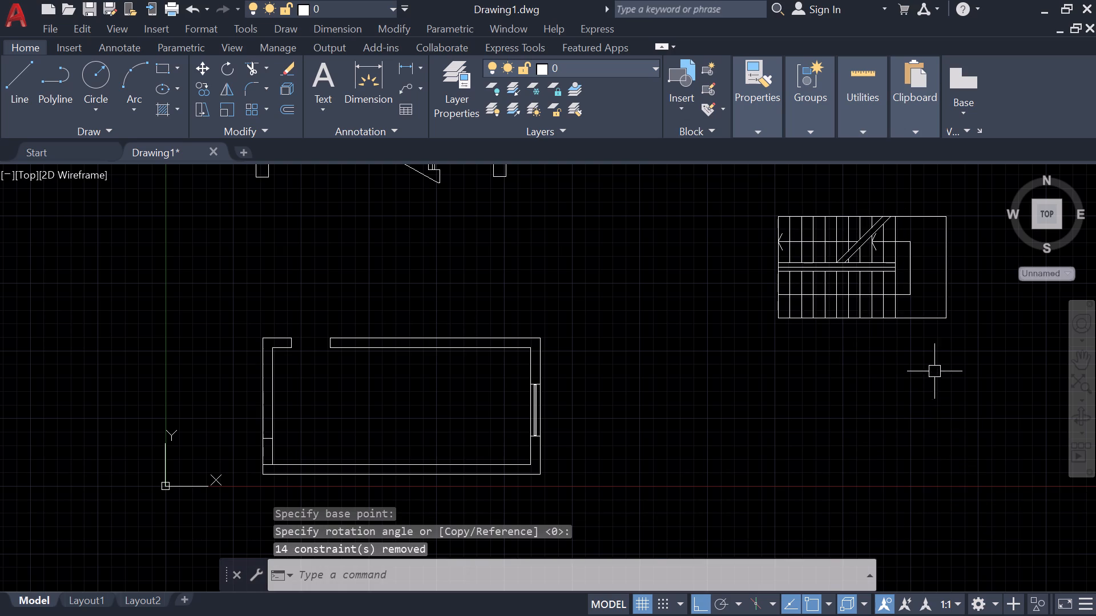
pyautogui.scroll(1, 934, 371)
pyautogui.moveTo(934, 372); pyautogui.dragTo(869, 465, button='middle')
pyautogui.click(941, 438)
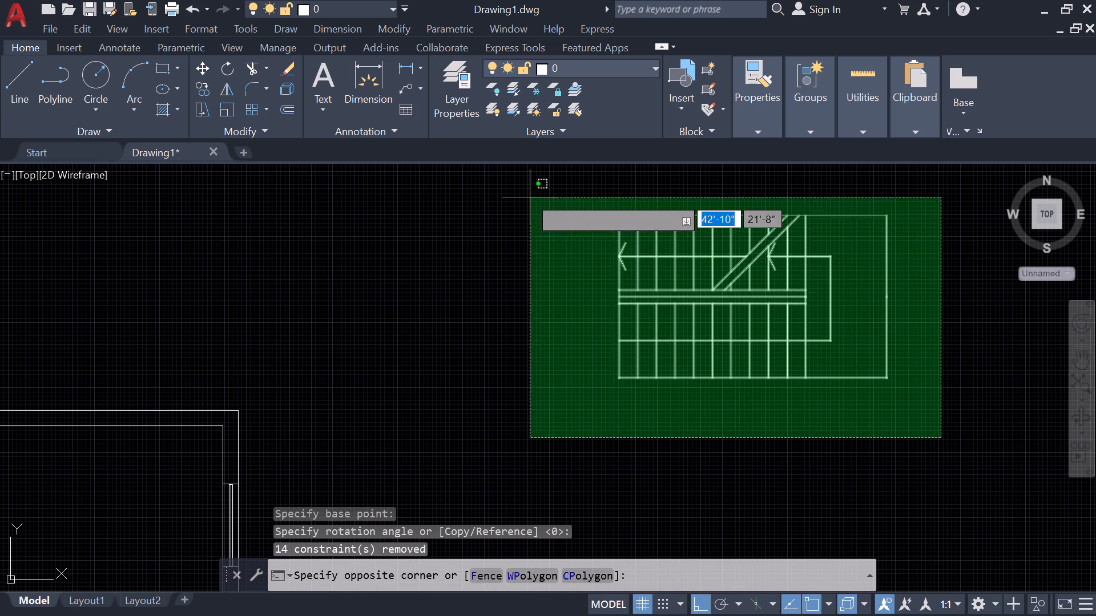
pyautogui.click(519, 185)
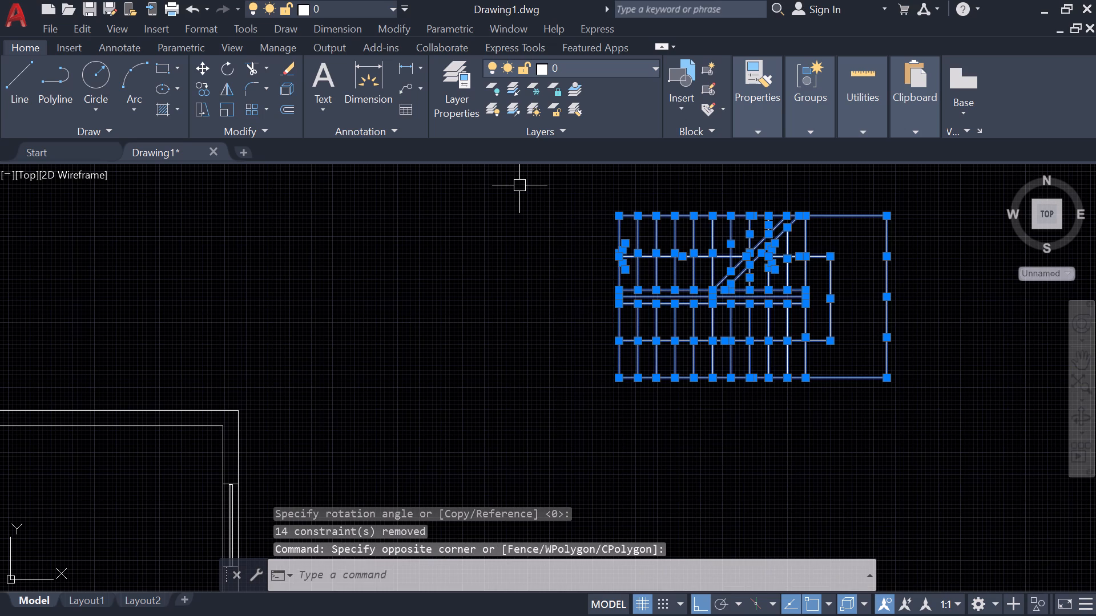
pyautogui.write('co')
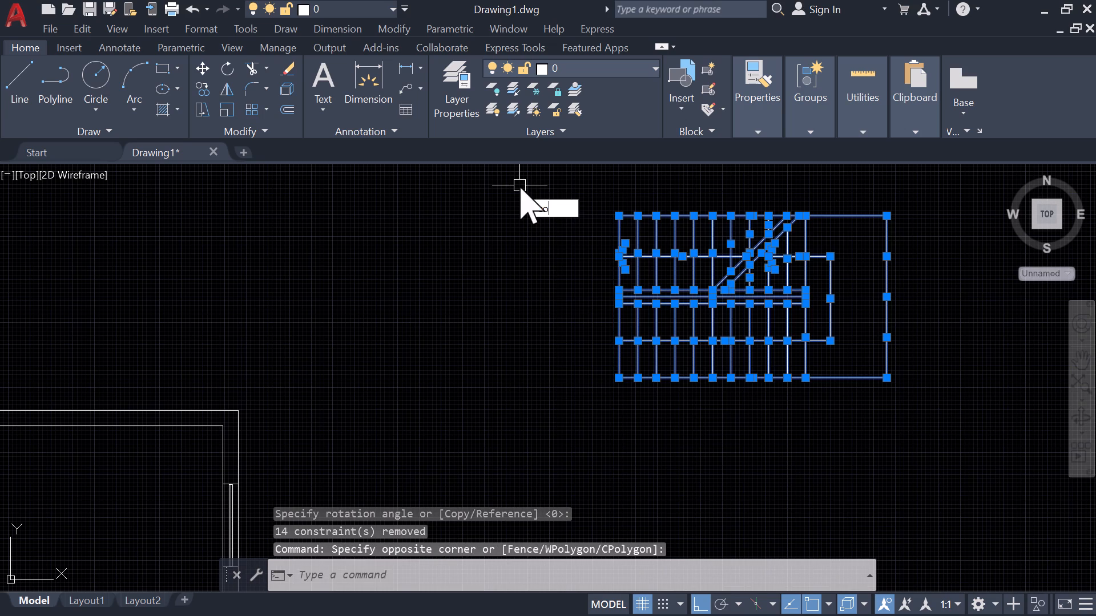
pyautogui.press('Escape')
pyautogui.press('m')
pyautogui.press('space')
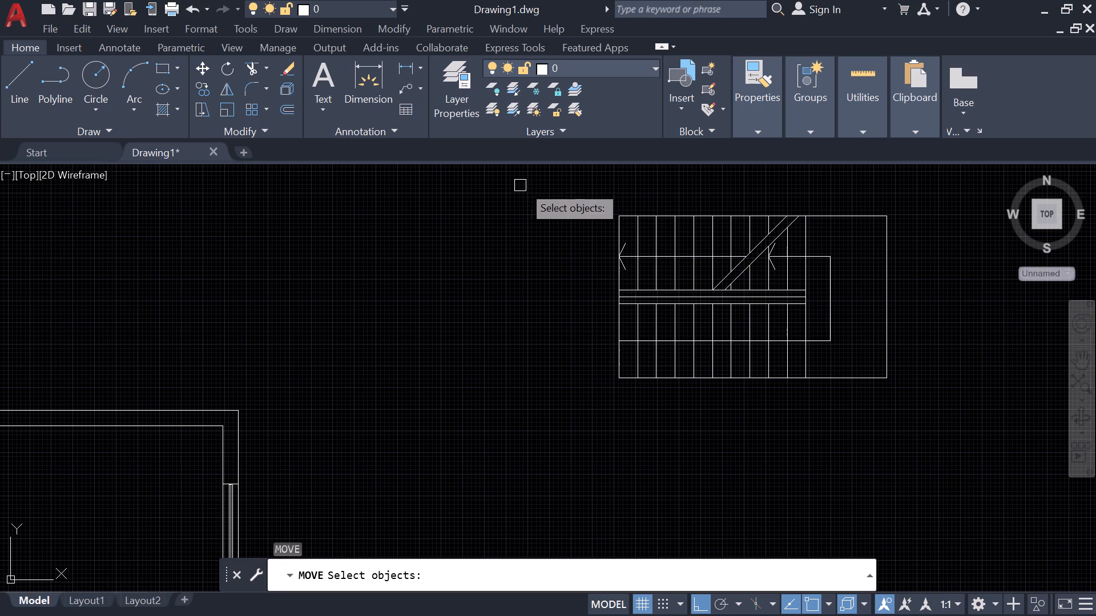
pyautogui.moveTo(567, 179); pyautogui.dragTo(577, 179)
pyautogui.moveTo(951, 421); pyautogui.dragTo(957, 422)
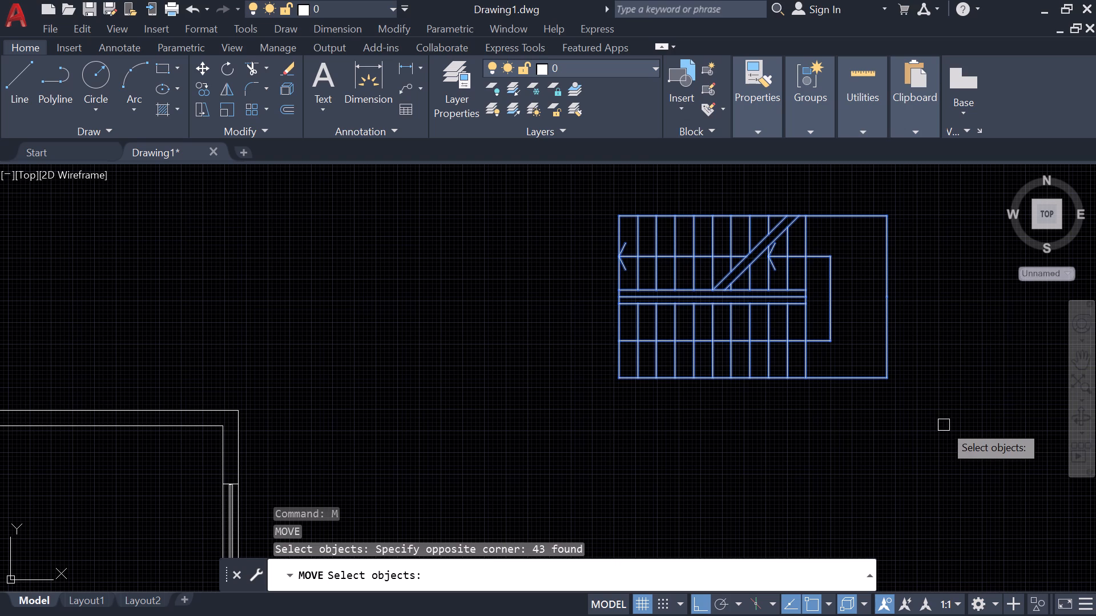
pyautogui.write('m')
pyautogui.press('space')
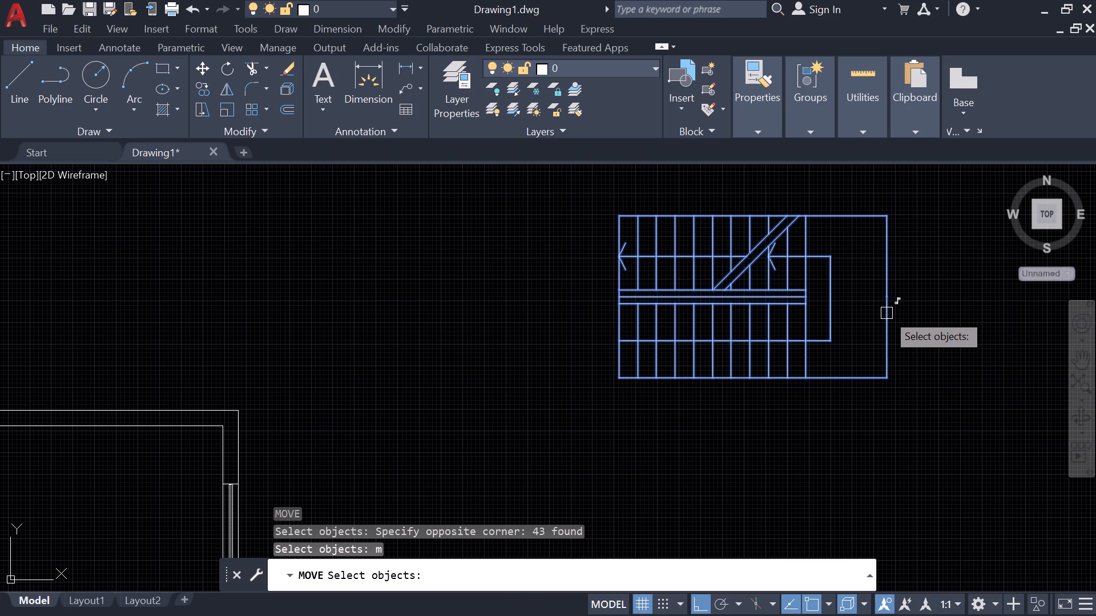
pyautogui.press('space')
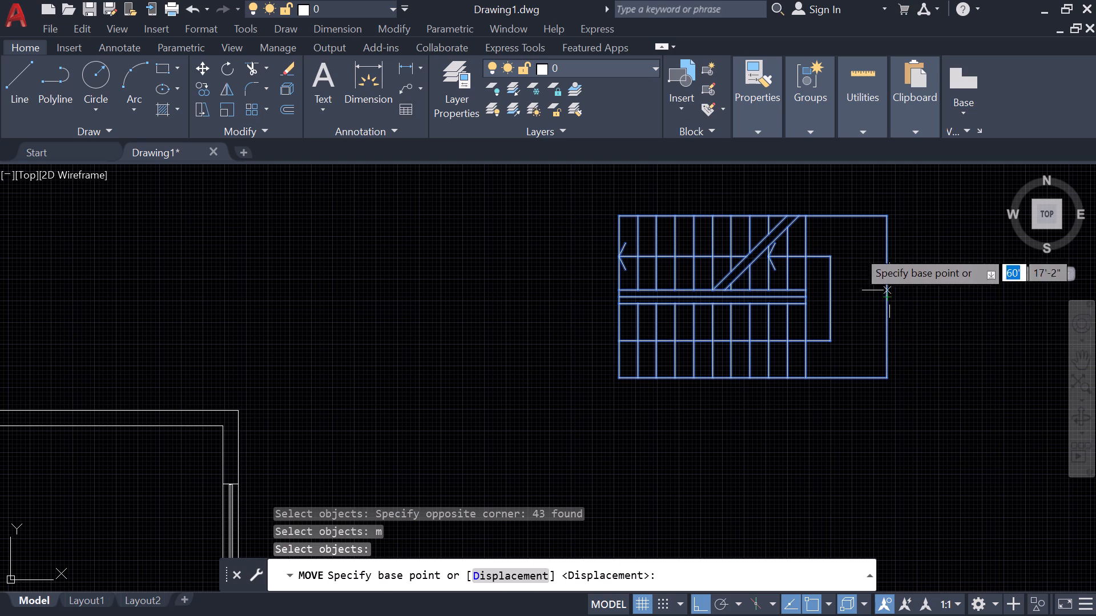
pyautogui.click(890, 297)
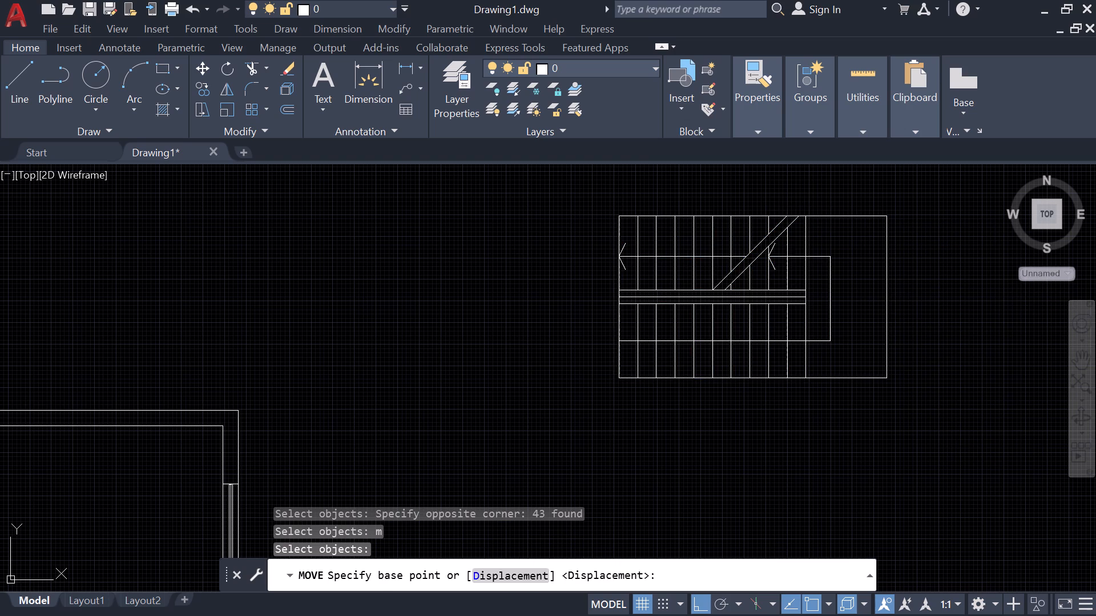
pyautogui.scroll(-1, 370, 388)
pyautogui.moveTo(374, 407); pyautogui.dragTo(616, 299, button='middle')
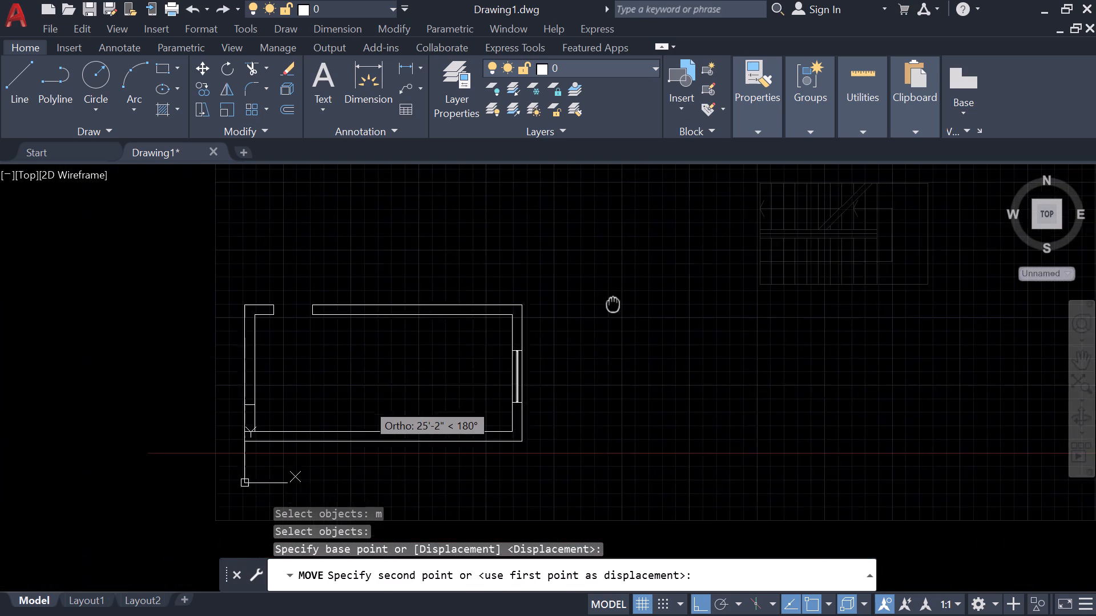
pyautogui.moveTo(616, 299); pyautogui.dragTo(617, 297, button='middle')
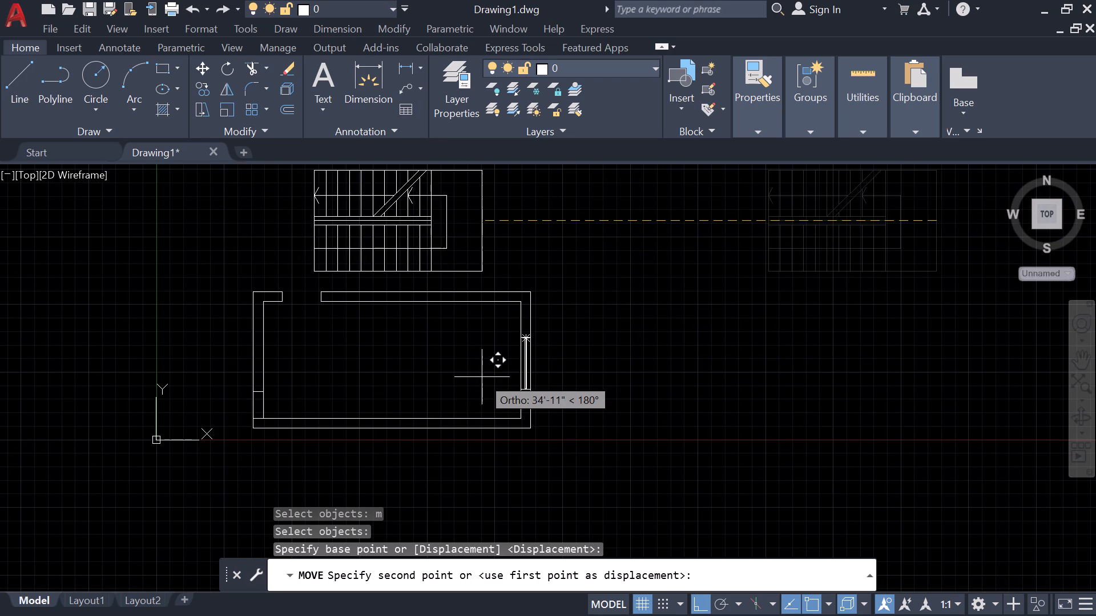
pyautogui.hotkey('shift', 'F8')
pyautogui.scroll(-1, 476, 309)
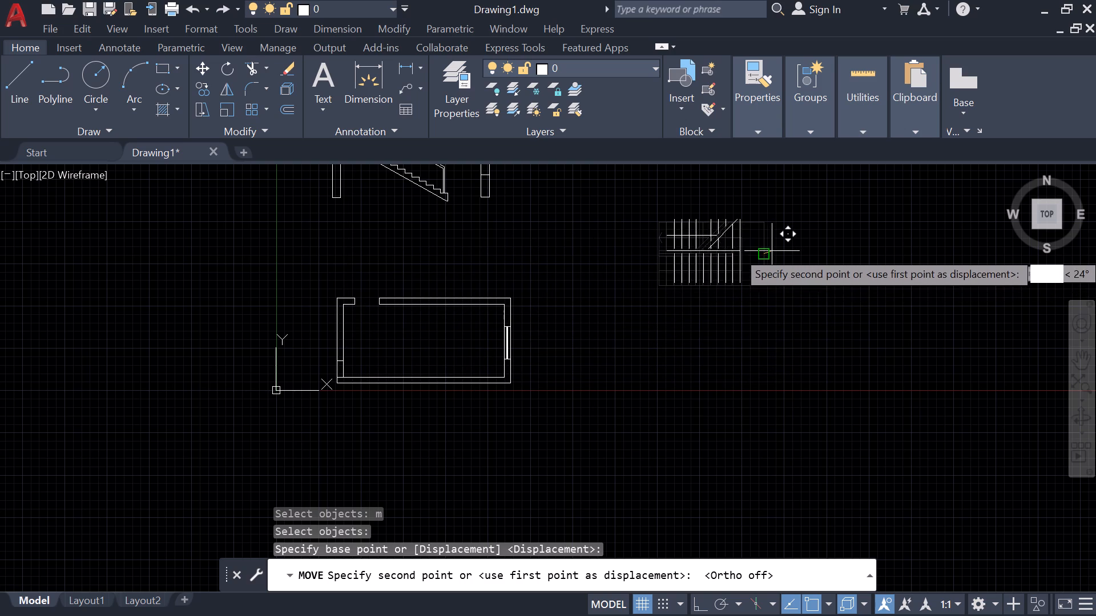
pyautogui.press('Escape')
# Move the walled plan horizontally about 33 feet, with Ortho on, to sit directly below the rotated staircase plan.
pyautogui.scroll(-2, 472, 407)
pyautogui.moveTo(437, 441); pyautogui.dragTo(440, 441, button='middle')
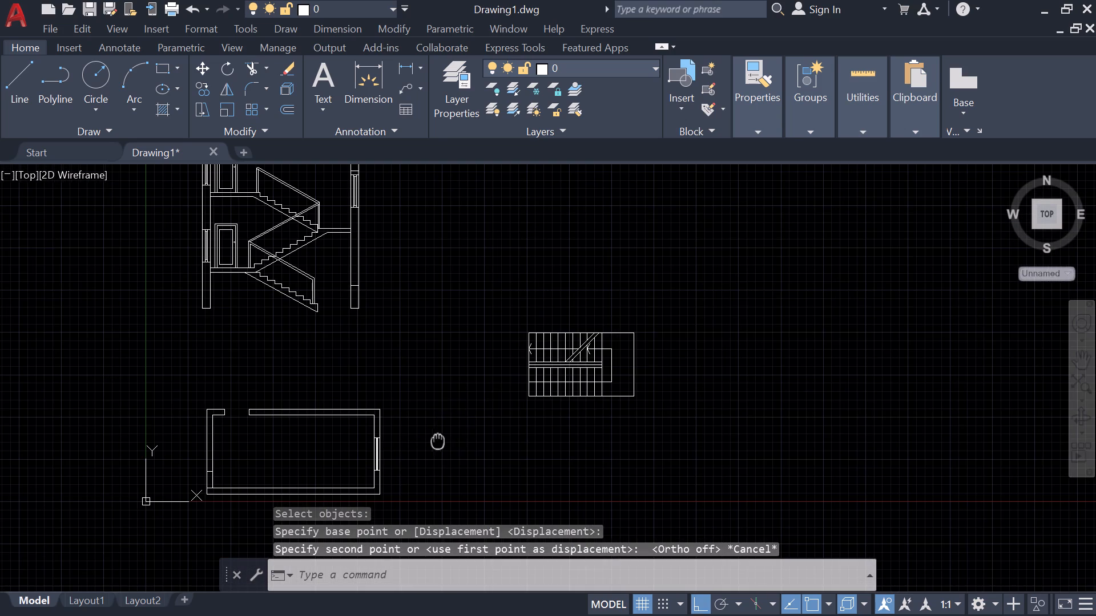
pyautogui.moveTo(440, 441); pyautogui.dragTo(509, 385, button='middle')
pyautogui.moveTo(483, 477); pyautogui.dragTo(473, 477)
pyautogui.click(210, 302)
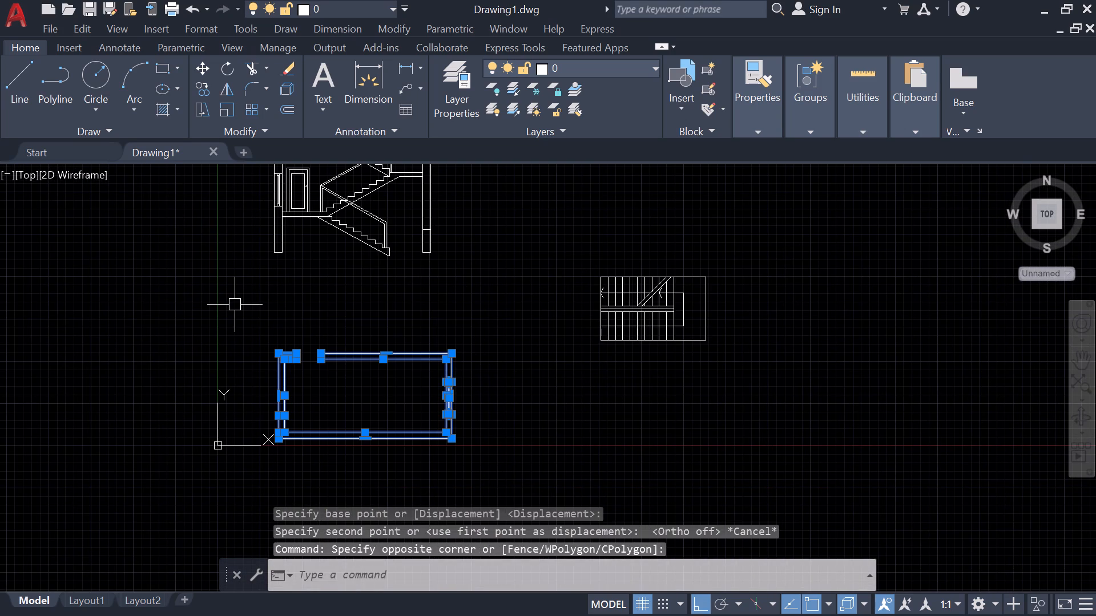
pyautogui.press('m')
pyautogui.press('space')
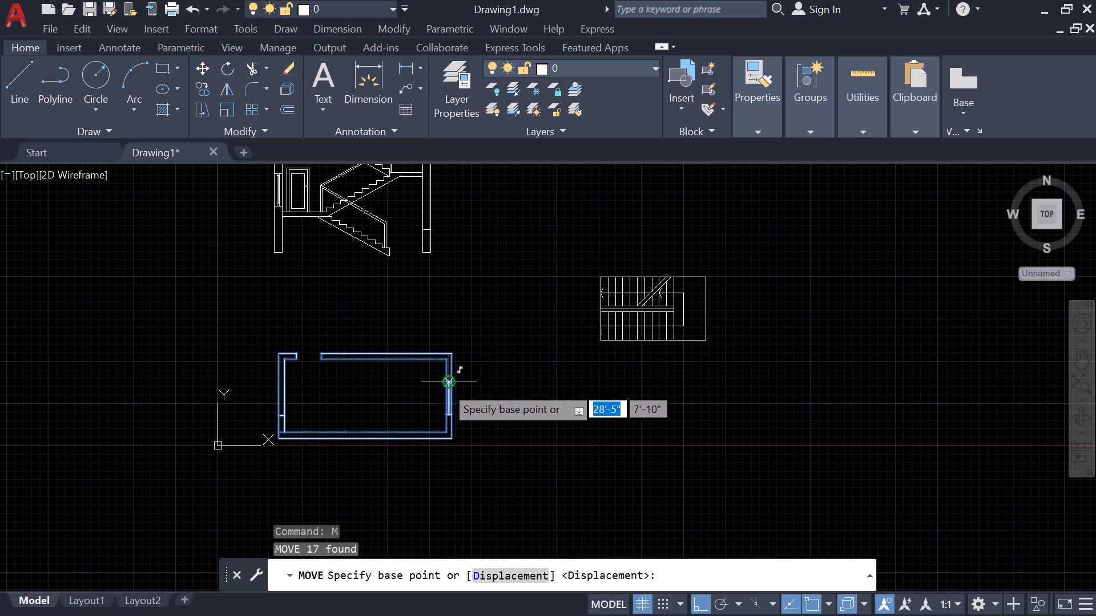
pyautogui.click(453, 351)
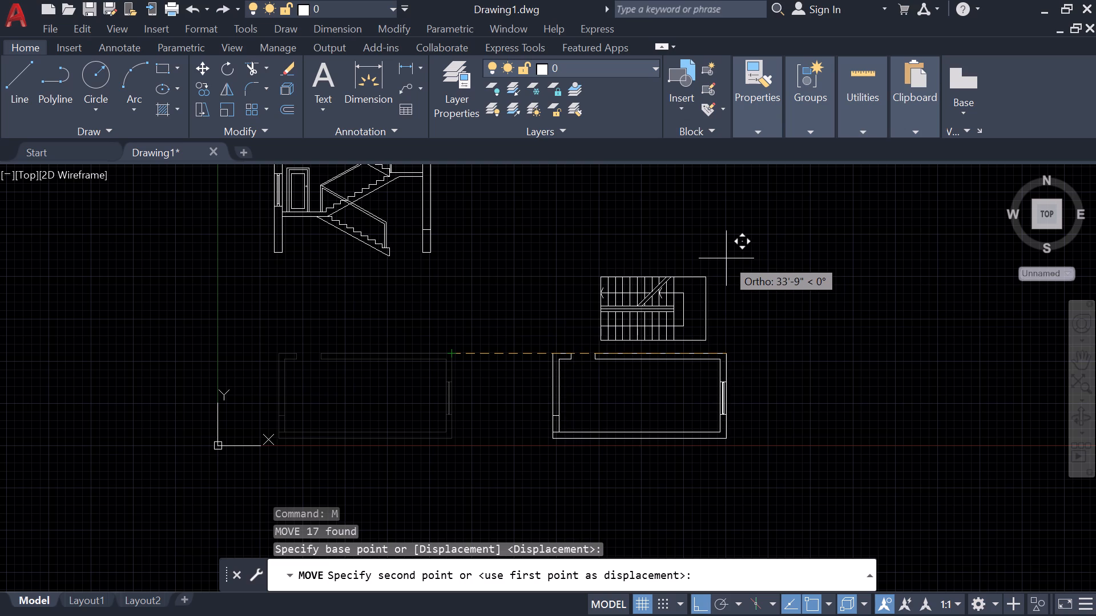
pyautogui.click(723, 258)
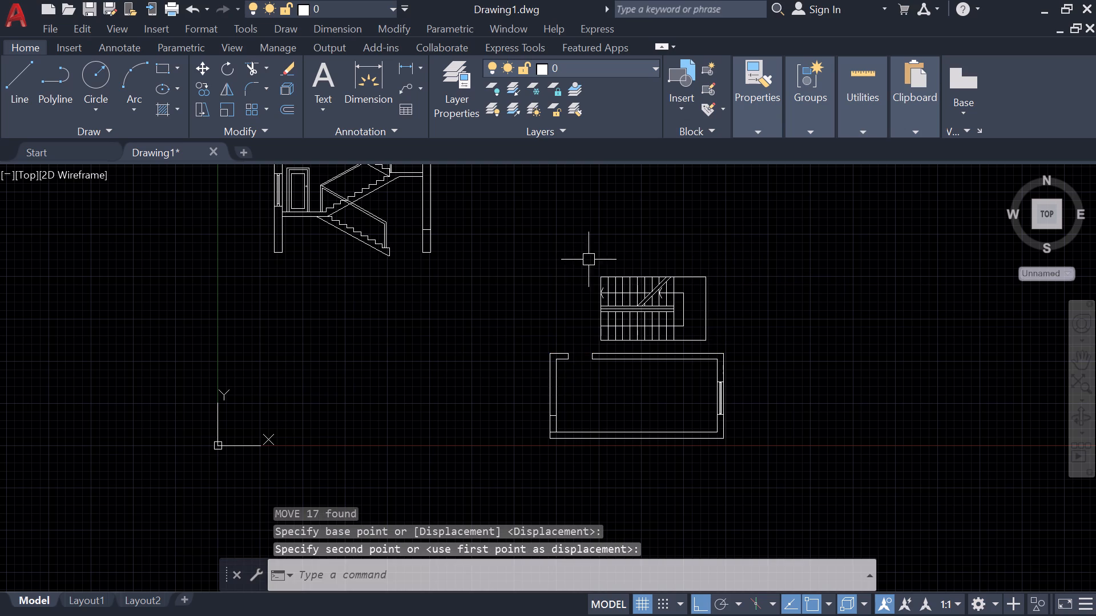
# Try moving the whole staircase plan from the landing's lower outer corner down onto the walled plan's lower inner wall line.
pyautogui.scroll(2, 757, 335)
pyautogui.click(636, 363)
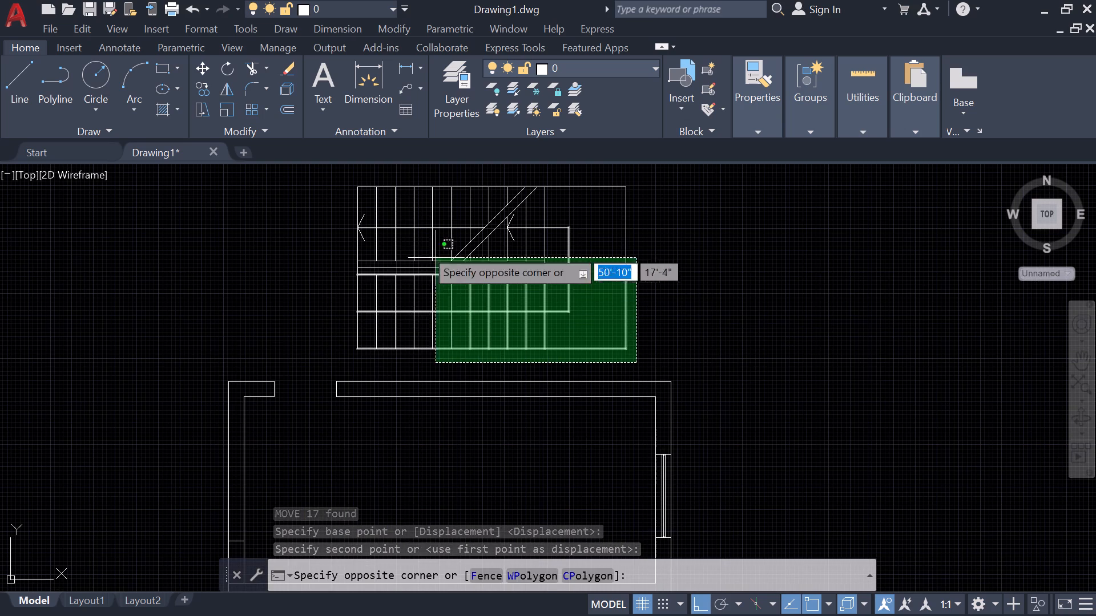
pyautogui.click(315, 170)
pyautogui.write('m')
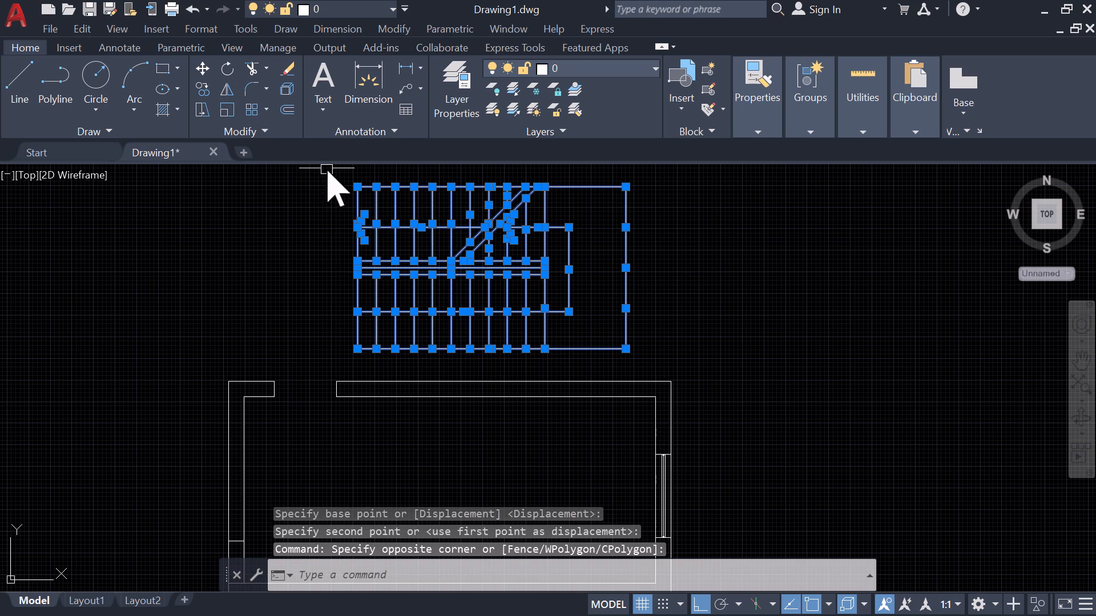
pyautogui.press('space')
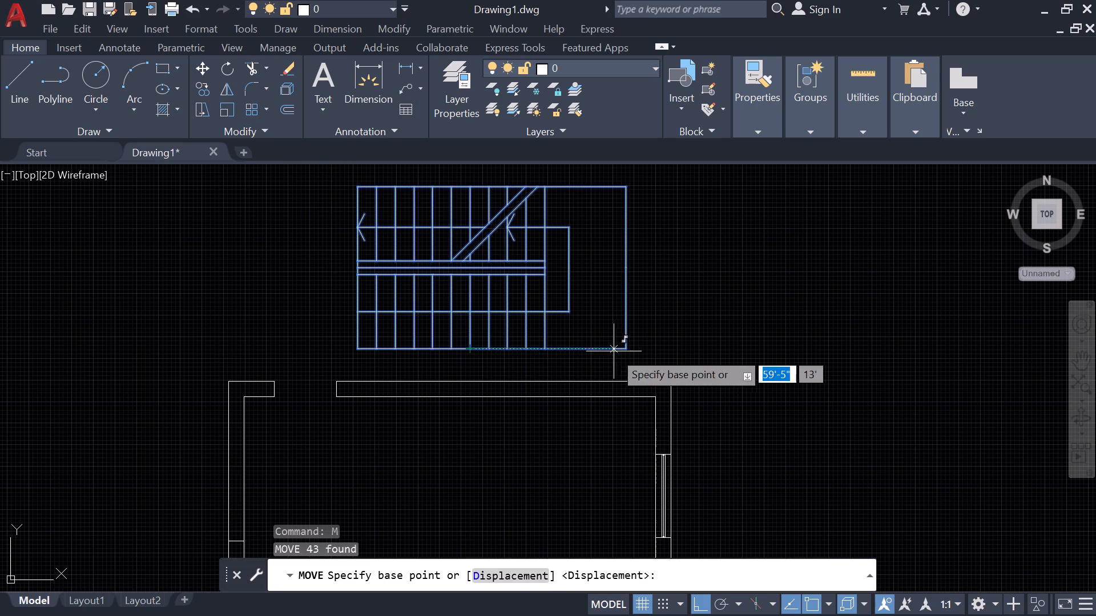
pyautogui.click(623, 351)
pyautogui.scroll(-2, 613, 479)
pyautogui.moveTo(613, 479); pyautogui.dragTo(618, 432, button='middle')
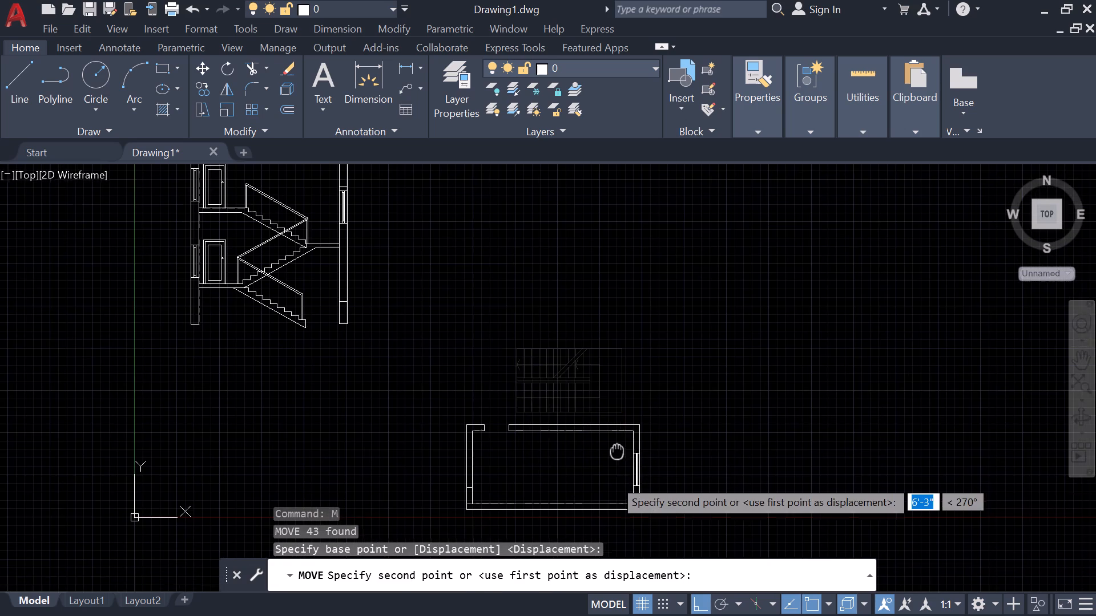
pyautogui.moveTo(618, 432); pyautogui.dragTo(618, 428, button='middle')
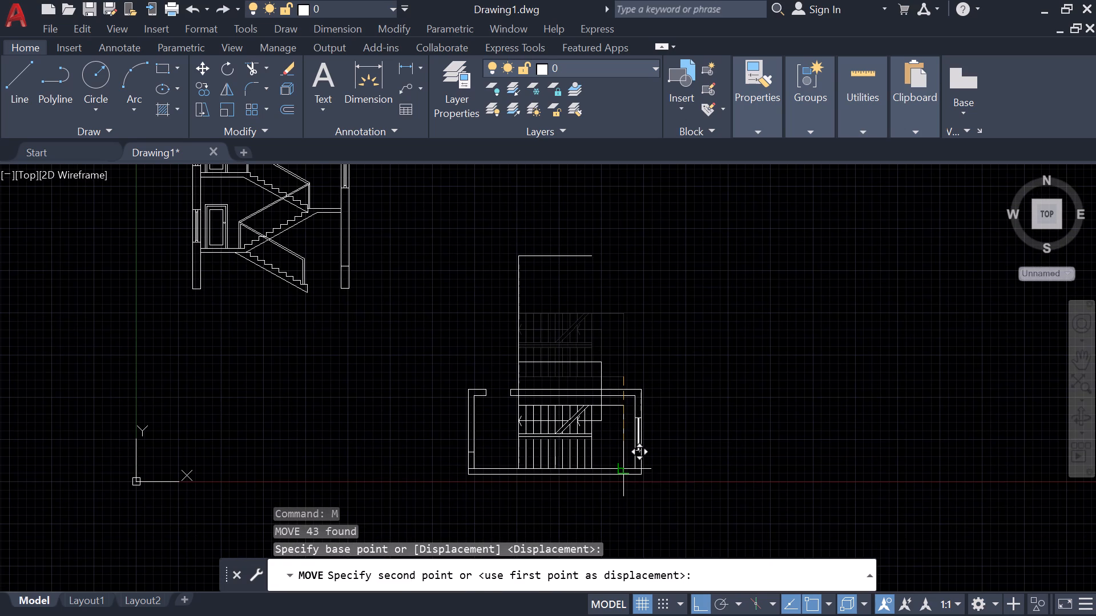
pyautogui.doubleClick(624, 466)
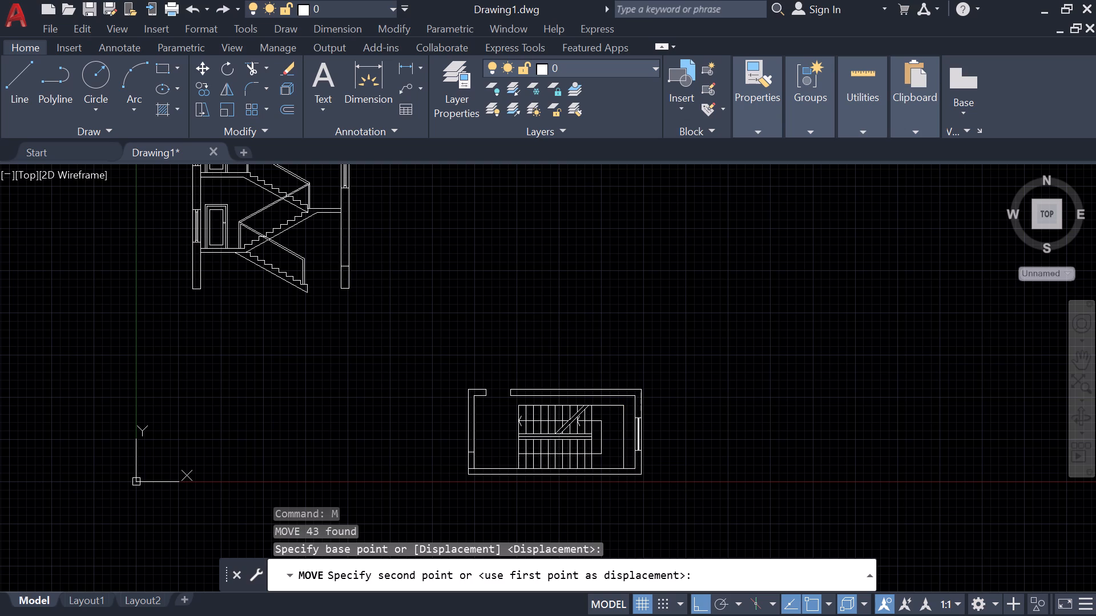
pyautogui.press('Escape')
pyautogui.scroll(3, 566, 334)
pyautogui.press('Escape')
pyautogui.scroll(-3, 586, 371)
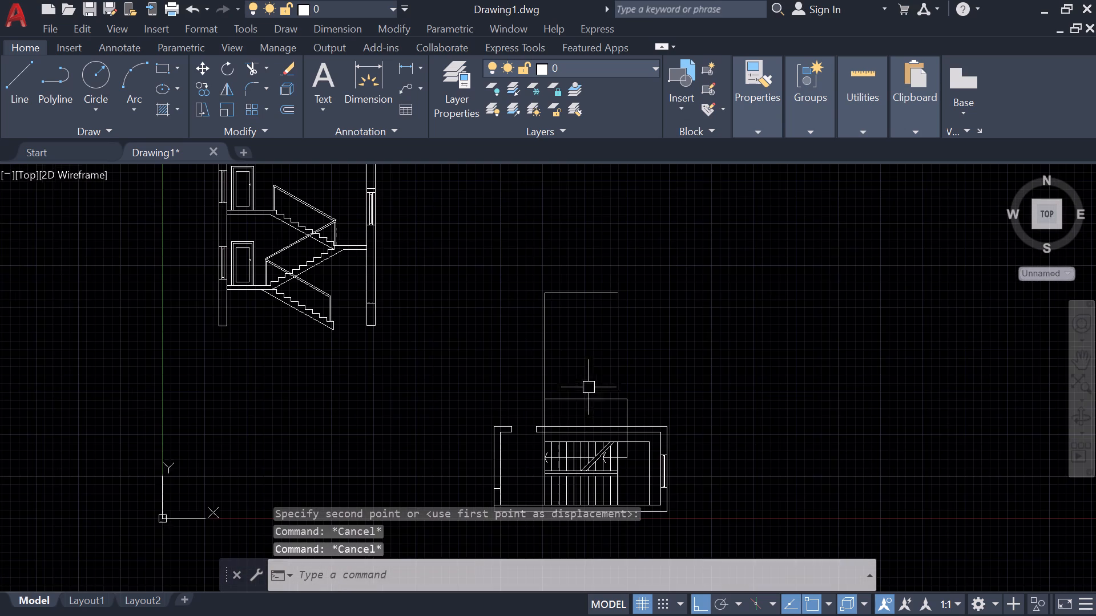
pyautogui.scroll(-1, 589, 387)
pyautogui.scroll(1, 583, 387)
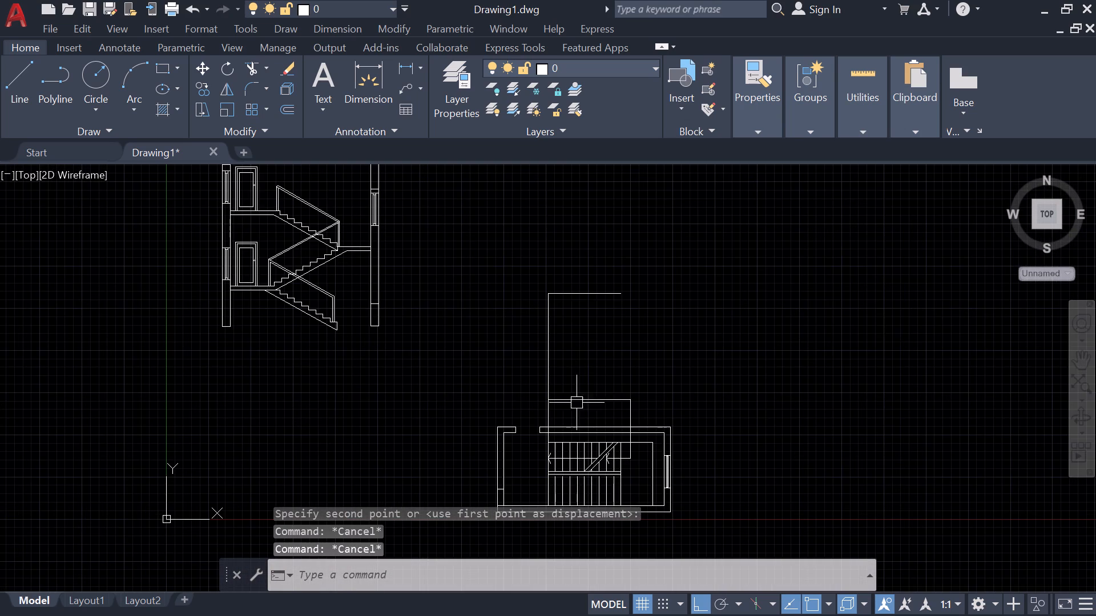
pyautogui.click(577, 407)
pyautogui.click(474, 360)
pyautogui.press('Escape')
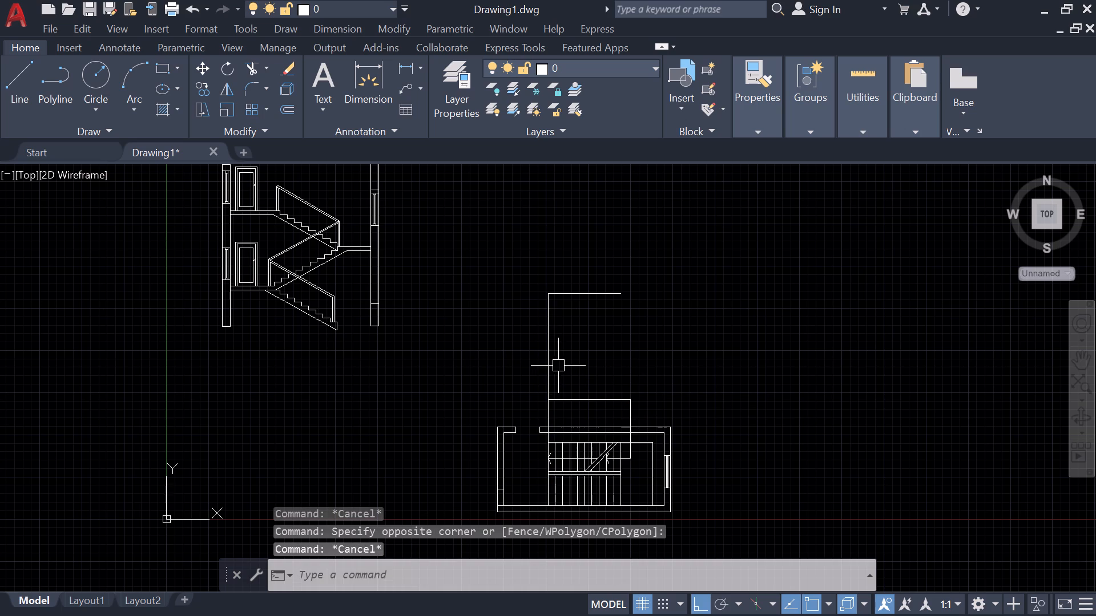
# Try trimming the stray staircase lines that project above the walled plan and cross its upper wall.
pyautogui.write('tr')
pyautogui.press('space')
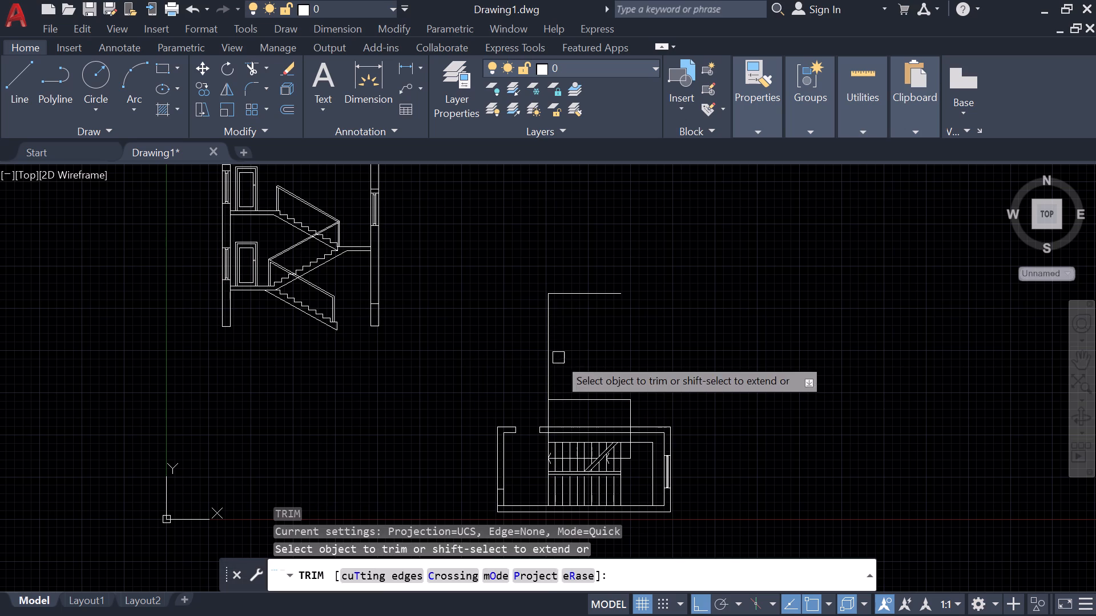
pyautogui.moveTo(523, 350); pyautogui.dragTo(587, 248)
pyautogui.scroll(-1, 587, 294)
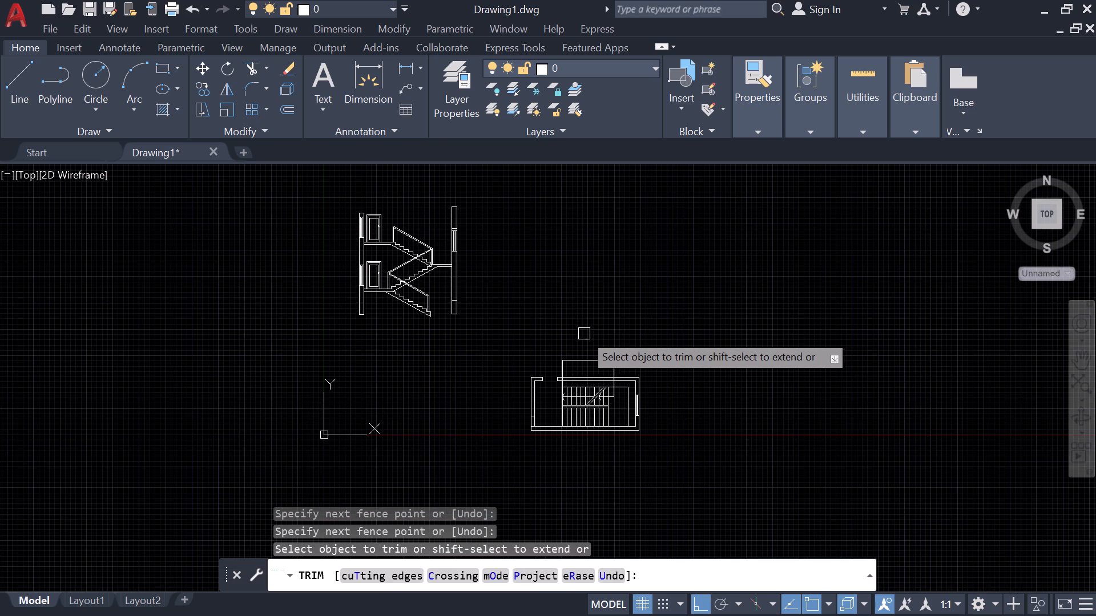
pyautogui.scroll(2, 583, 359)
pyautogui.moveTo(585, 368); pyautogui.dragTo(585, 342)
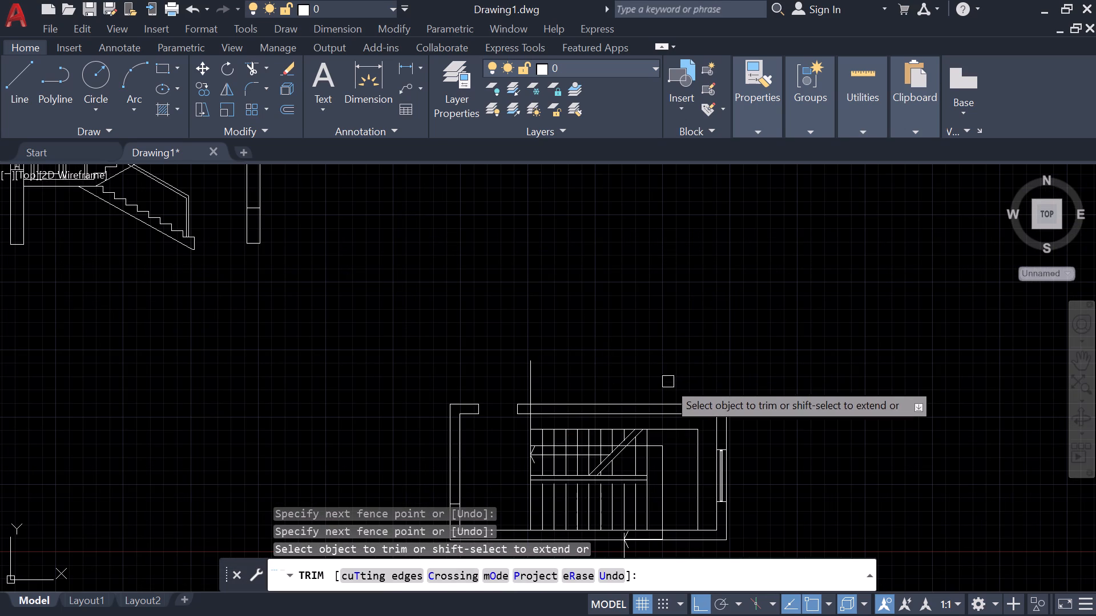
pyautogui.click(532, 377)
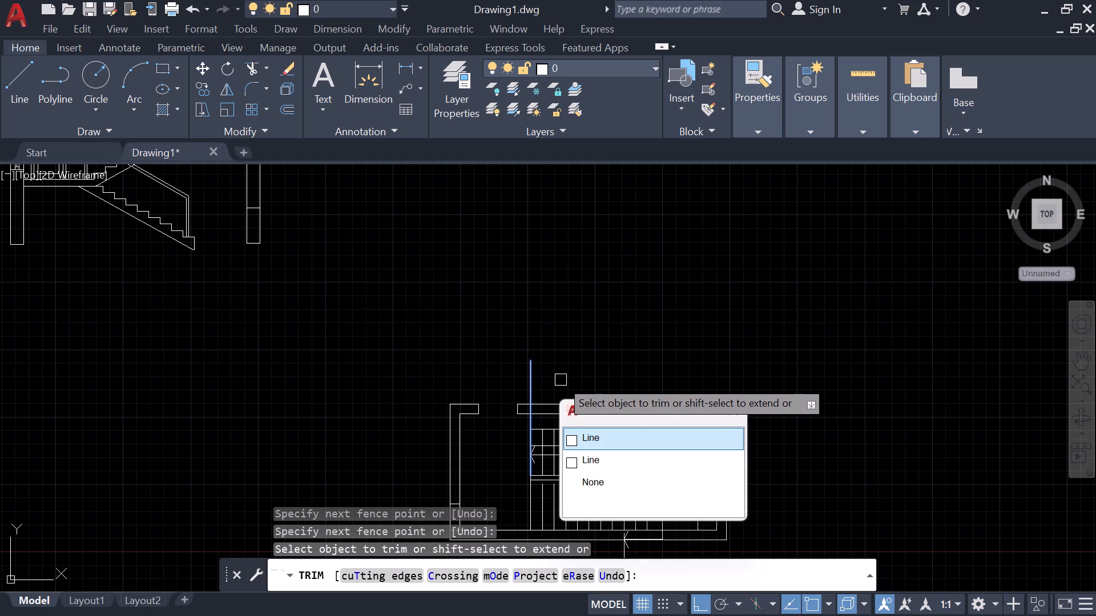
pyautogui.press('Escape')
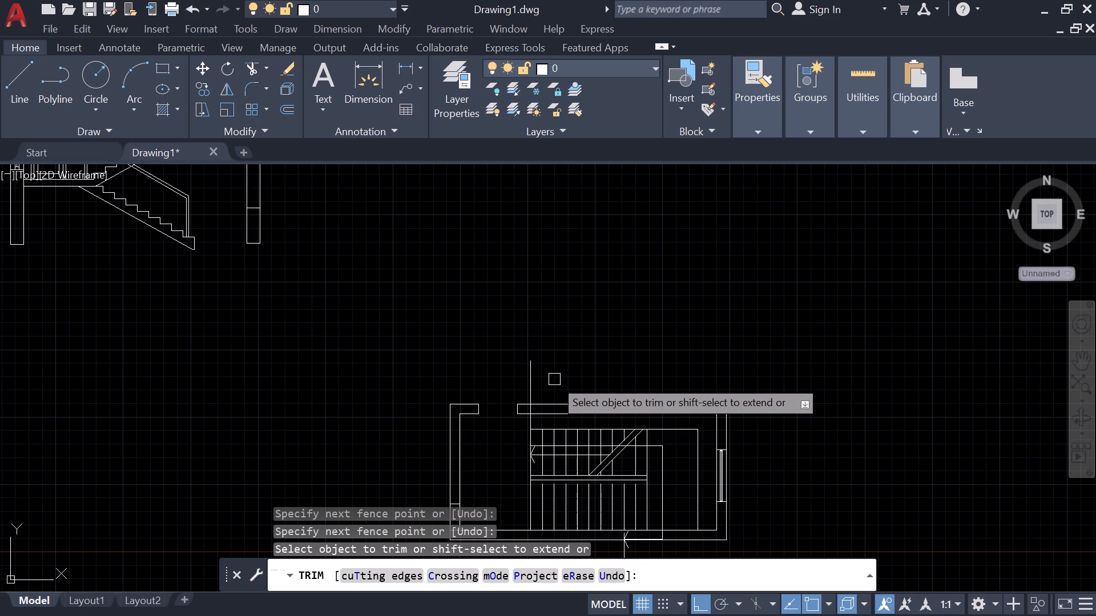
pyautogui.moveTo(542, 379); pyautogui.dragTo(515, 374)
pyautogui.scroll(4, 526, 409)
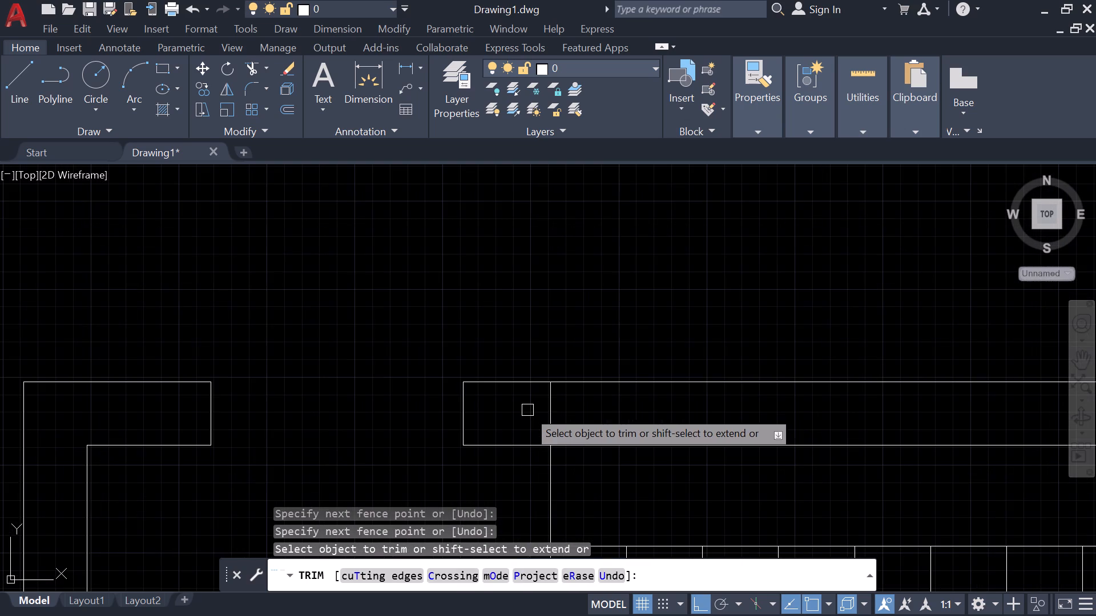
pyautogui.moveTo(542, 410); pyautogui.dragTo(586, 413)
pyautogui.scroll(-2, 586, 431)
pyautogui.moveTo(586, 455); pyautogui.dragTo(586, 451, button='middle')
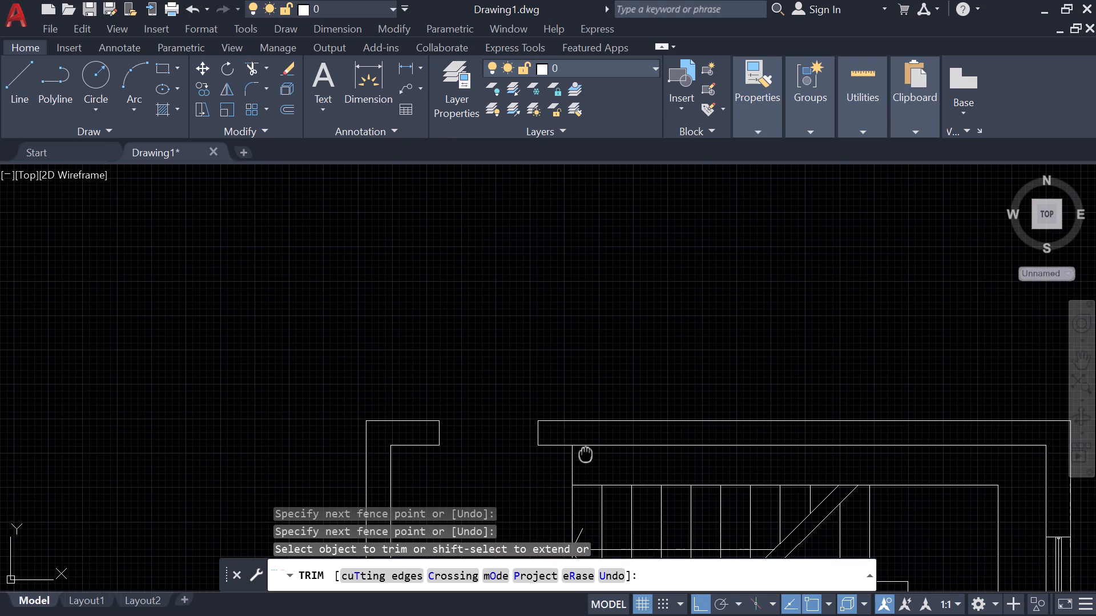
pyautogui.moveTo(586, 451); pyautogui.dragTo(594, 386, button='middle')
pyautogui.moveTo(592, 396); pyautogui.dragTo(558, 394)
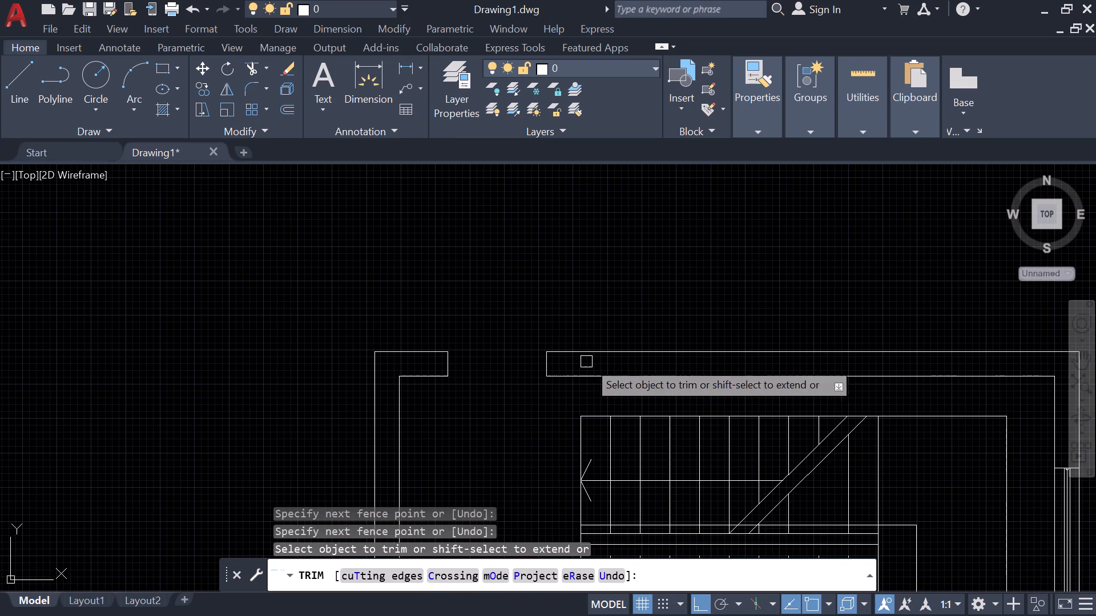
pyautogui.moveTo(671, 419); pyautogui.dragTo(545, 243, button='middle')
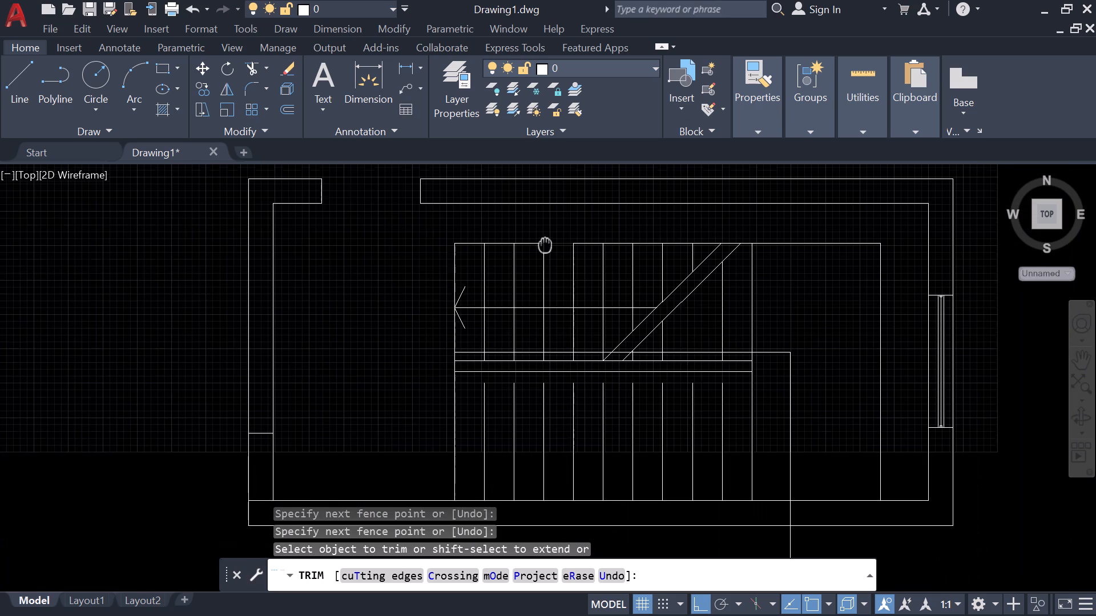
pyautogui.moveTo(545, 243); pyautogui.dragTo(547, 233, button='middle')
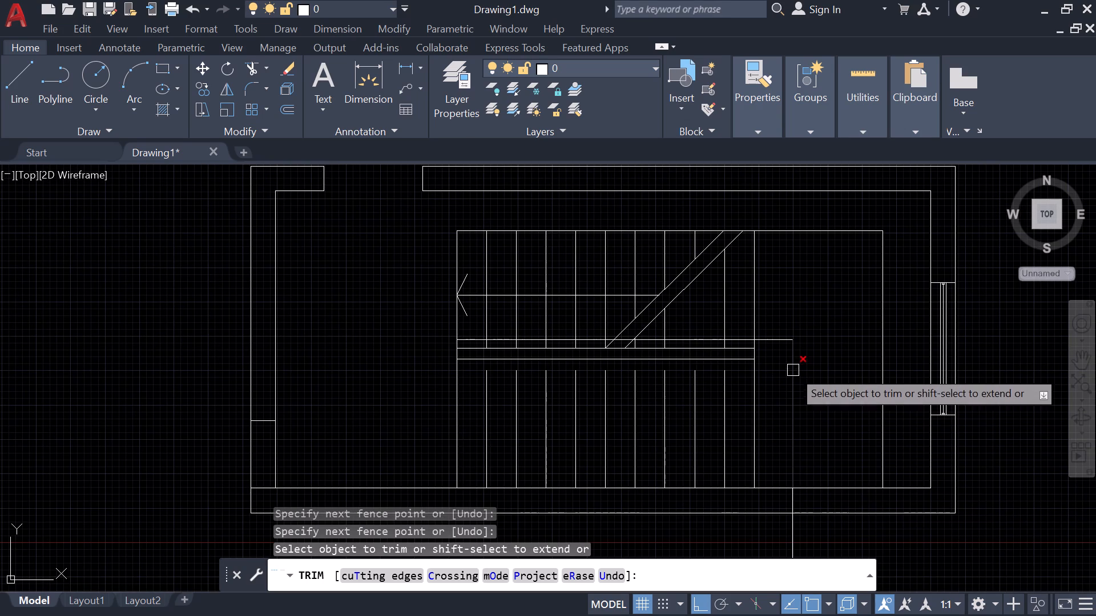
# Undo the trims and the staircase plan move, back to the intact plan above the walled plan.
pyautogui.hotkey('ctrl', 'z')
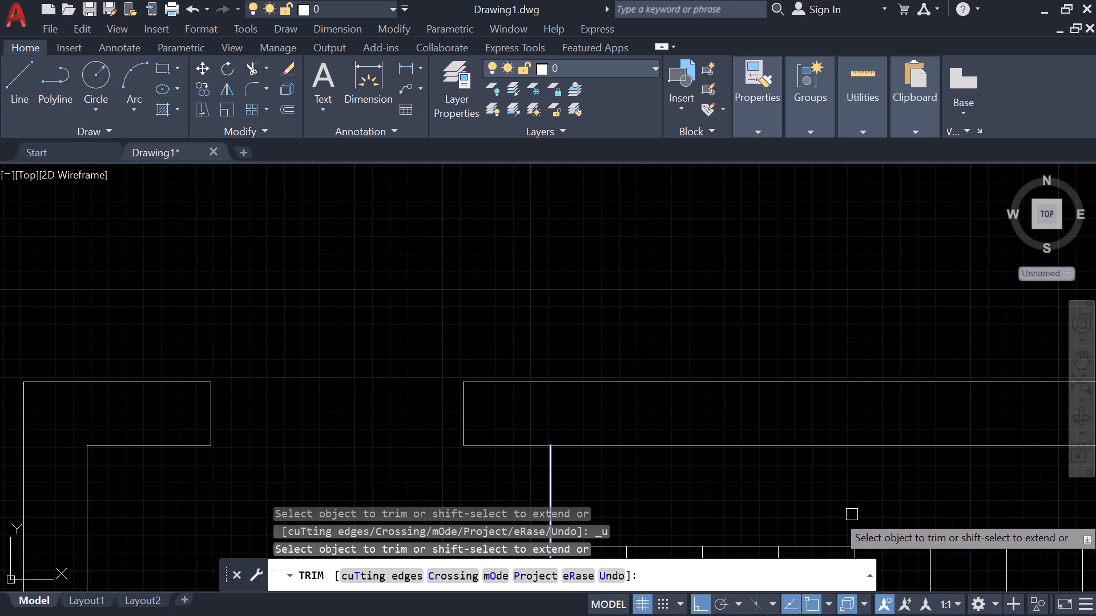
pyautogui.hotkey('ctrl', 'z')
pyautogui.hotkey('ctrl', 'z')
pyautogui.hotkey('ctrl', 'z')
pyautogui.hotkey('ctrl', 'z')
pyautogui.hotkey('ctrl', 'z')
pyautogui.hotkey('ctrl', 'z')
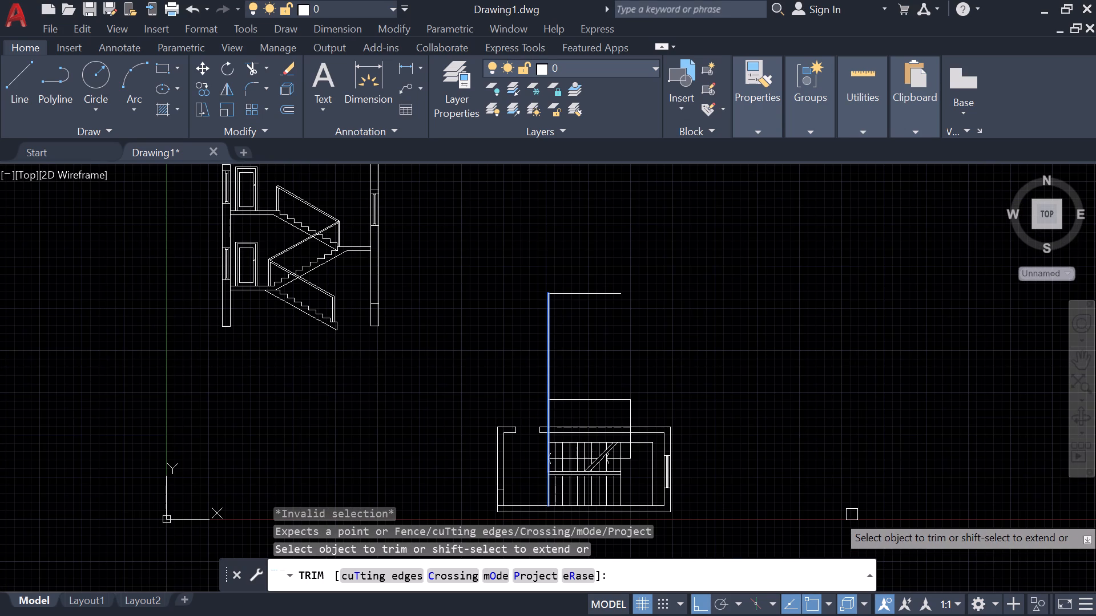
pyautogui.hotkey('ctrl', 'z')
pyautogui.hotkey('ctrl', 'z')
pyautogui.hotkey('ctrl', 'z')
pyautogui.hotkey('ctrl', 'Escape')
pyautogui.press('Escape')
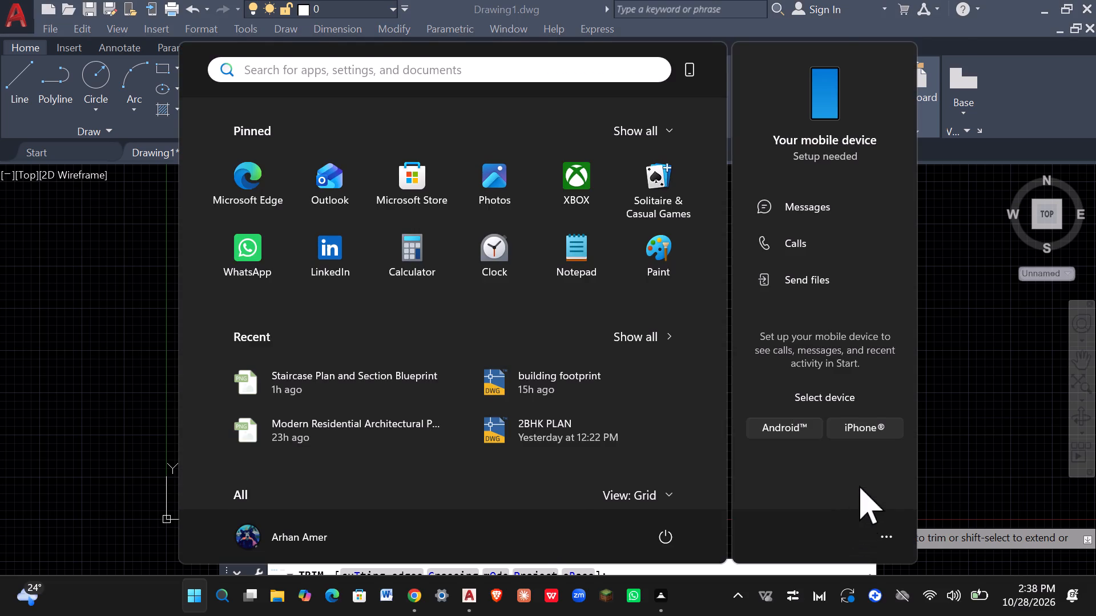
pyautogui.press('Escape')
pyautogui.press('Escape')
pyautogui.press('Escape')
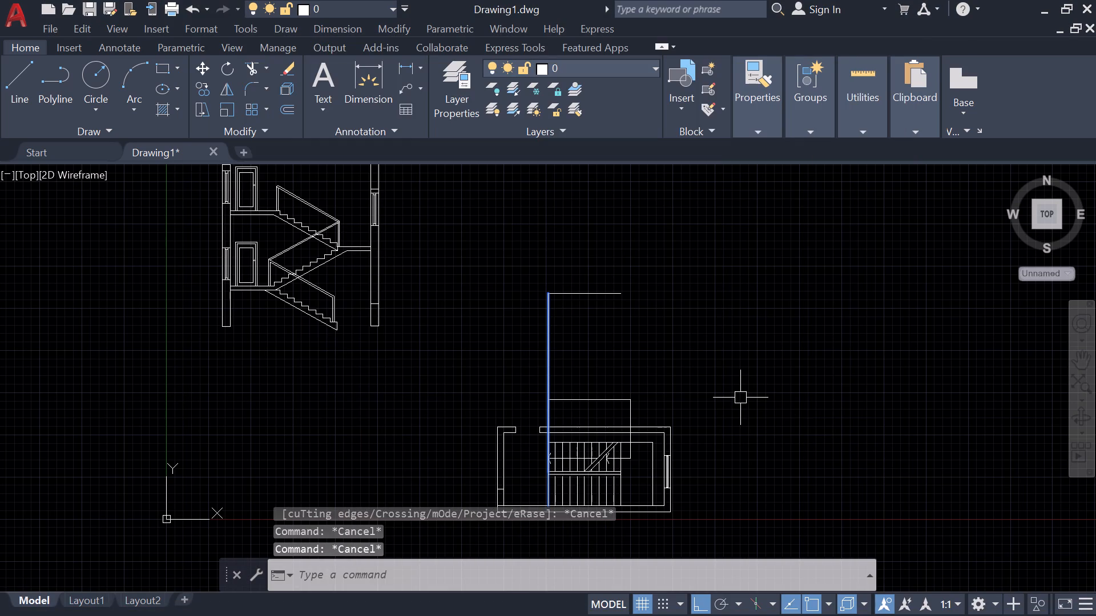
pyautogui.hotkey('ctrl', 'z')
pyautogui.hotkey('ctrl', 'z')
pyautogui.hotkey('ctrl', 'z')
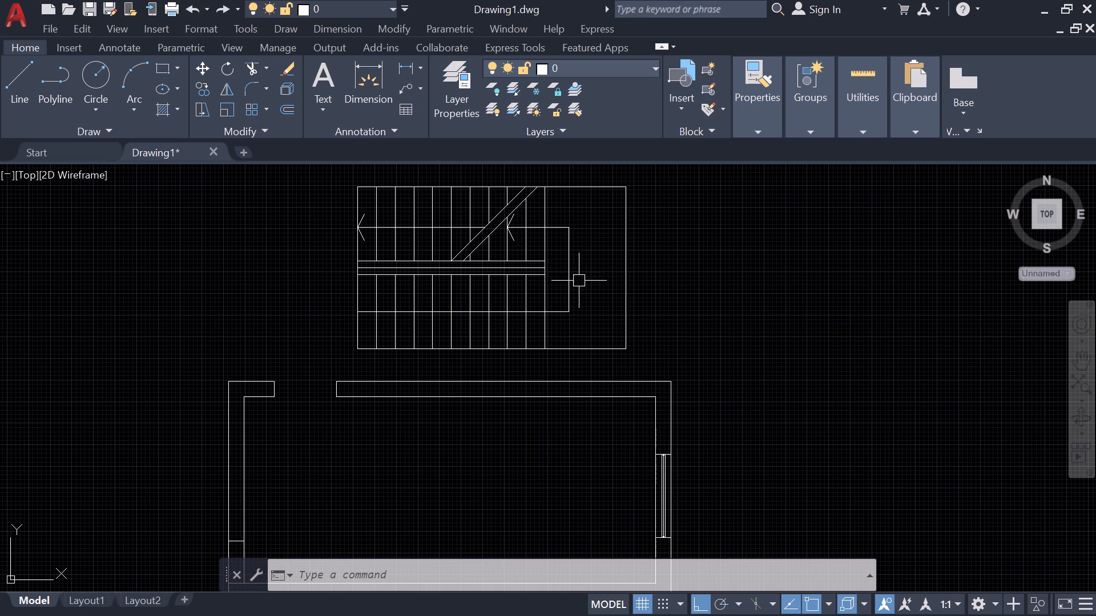
# Move the two lines of the landing's outer edge about 1'-4" horizontally toward the stair flights, with Ortho on.
pyautogui.click(624, 314)
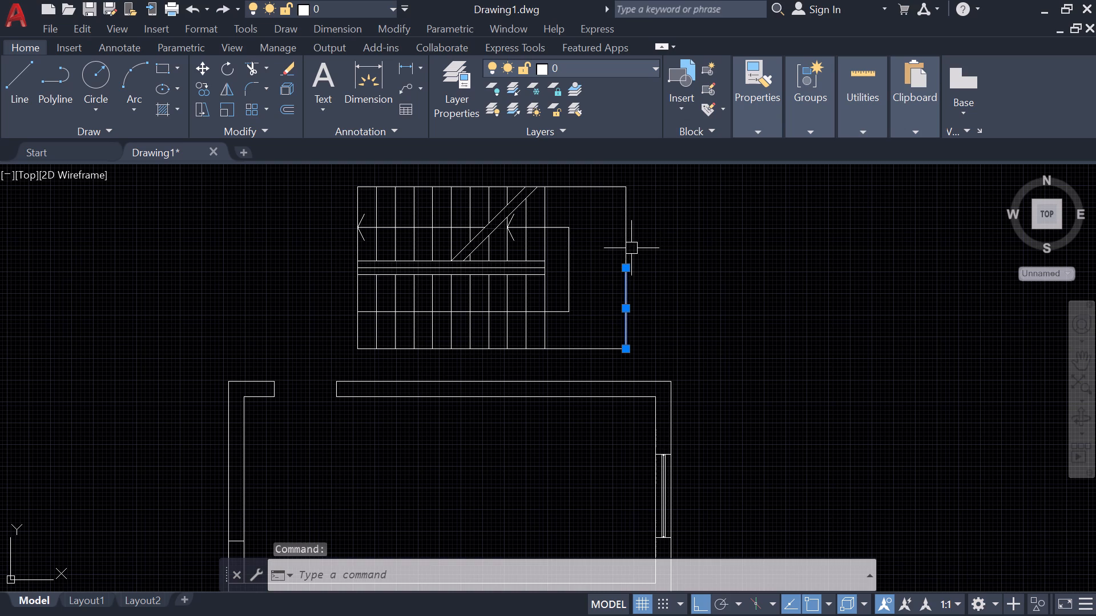
pyautogui.click(624, 248)
pyautogui.click(628, 268)
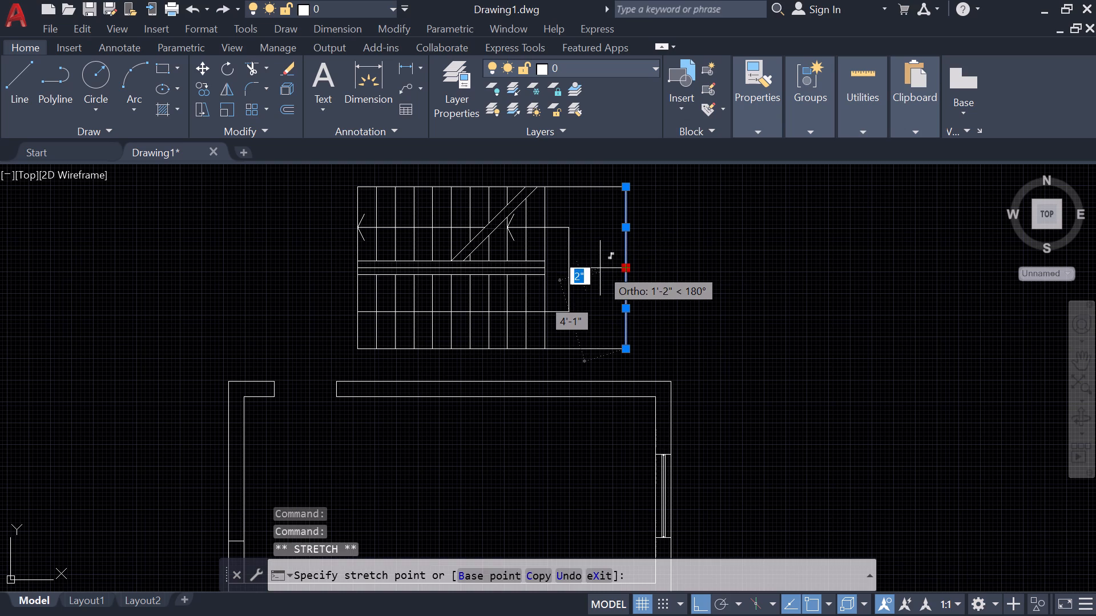
pyautogui.press('Escape')
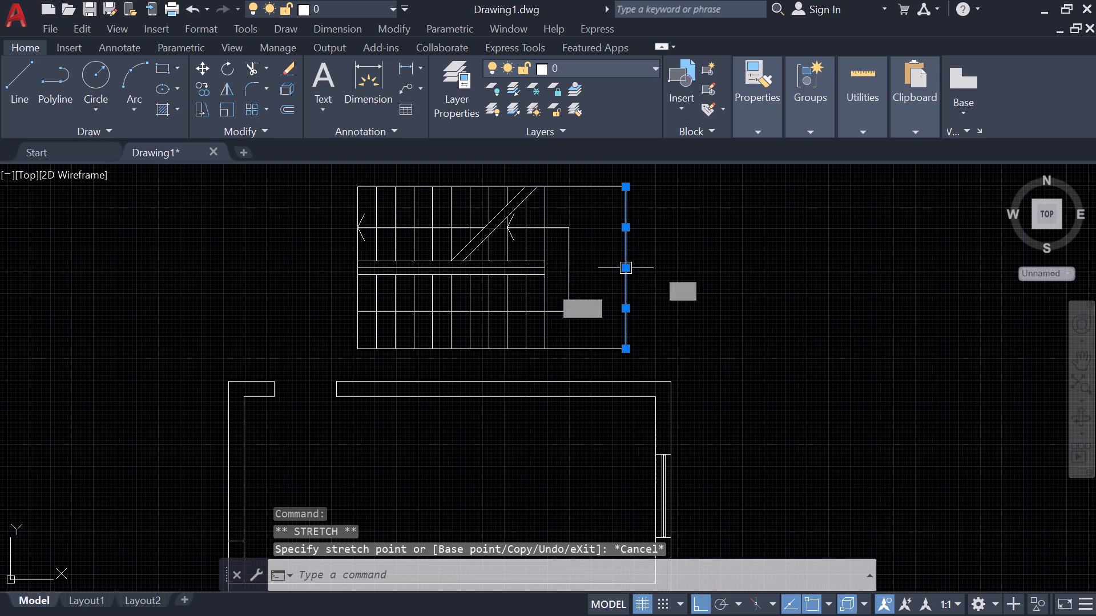
pyautogui.write('m')
pyautogui.press('space')
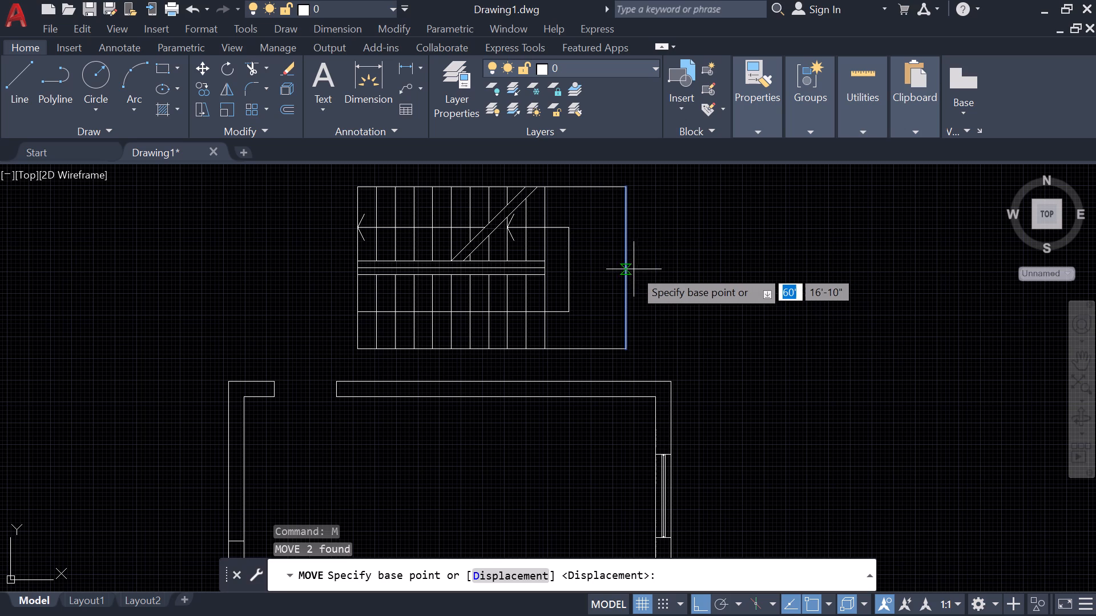
pyautogui.click(622, 267)
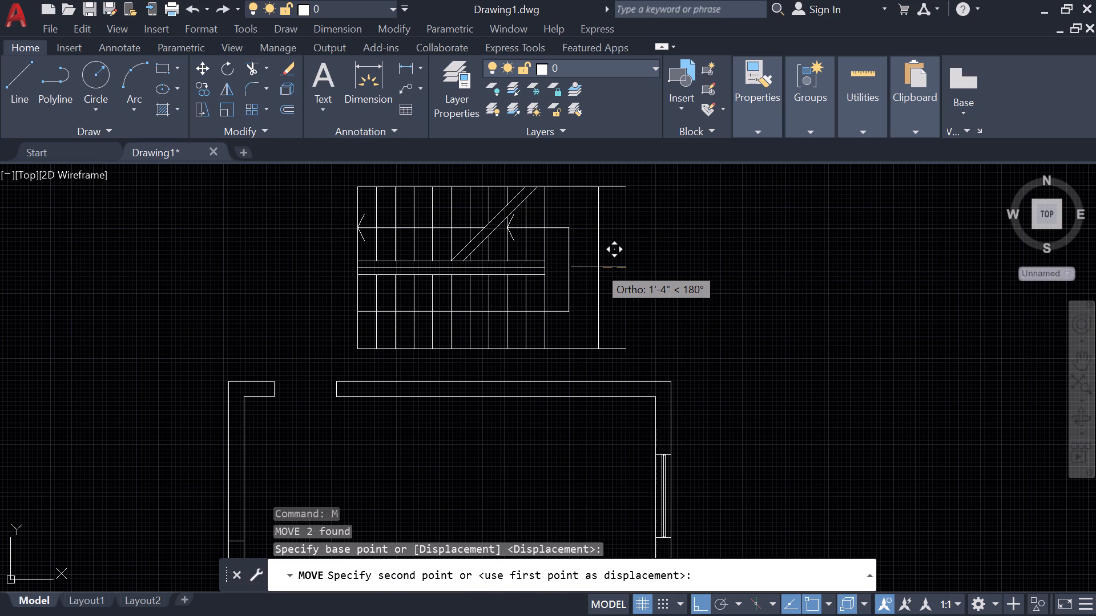
pyautogui.click(598, 266)
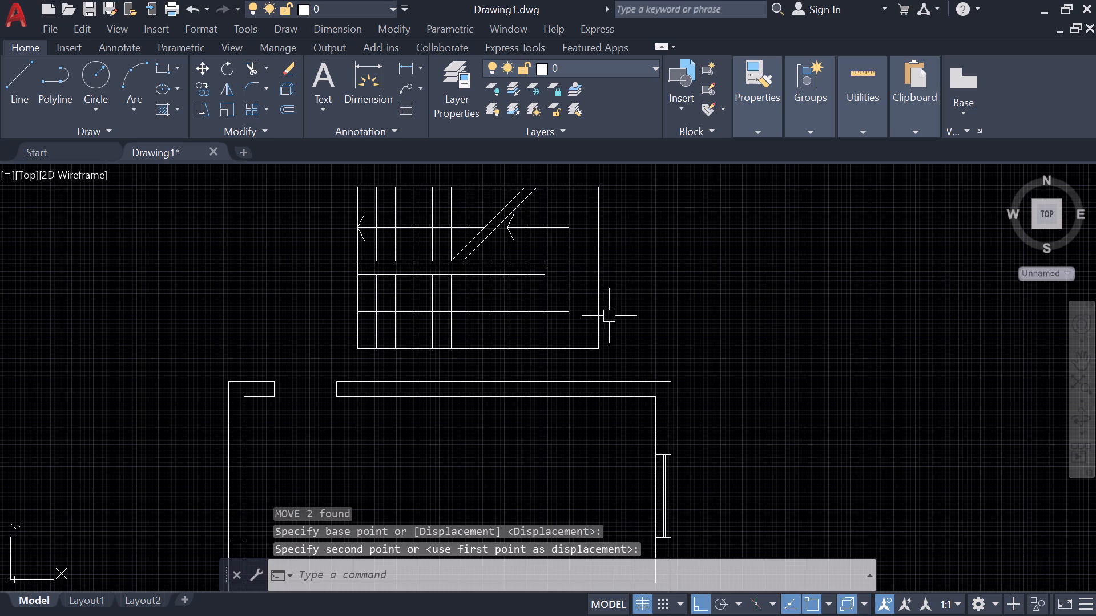
# Move the whole staircase plan straight down about 10'-9" into the walled plan, with Ortho on.
pyautogui.moveTo(625, 358); pyautogui.dragTo(615, 361)
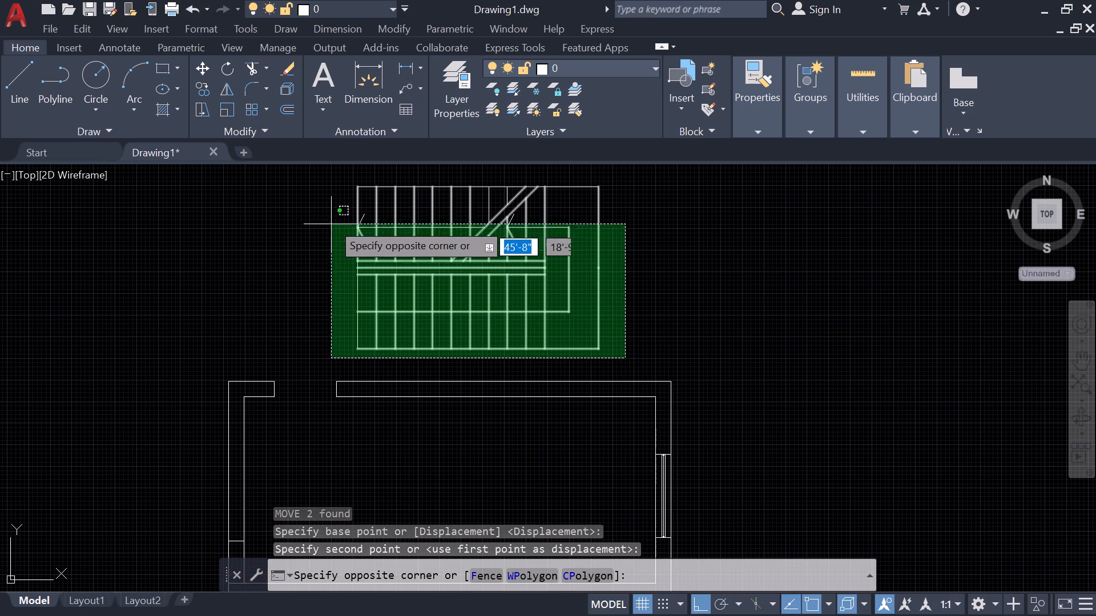
pyautogui.press('Escape')
pyautogui.click(340, 175)
pyautogui.click(641, 365)
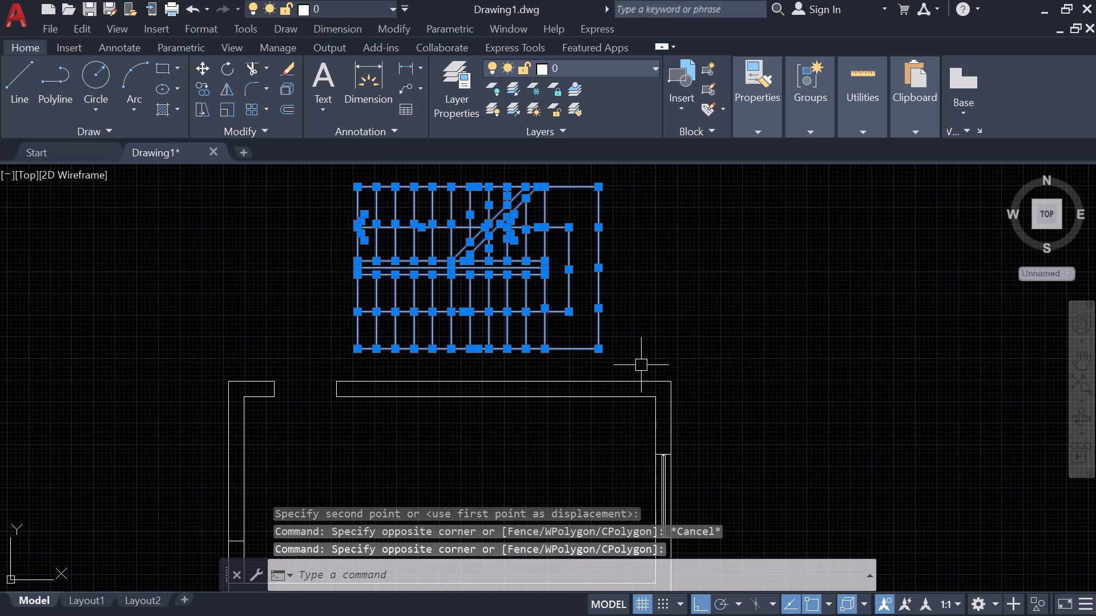
pyautogui.press('m')
pyautogui.press('space')
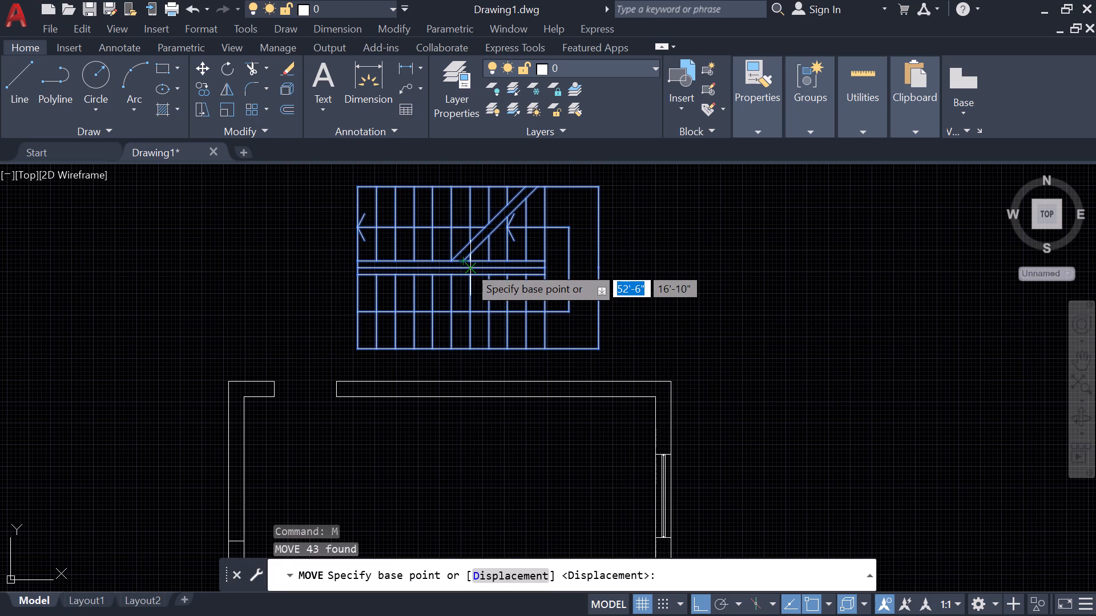
pyautogui.scroll(4, 453, 276)
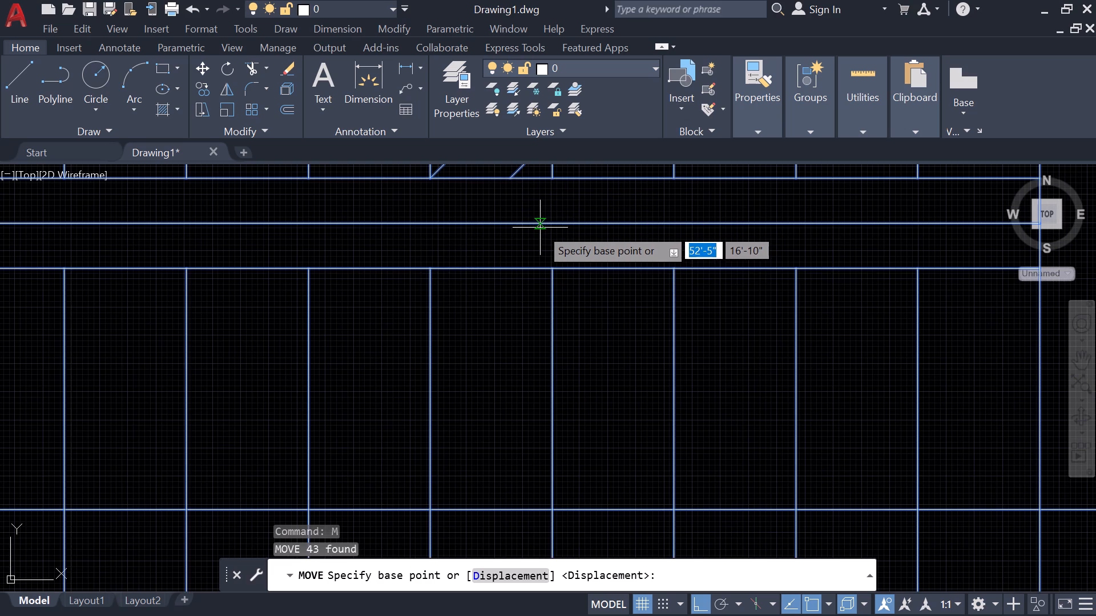
pyautogui.click(491, 223)
pyautogui.scroll(-4, 512, 308)
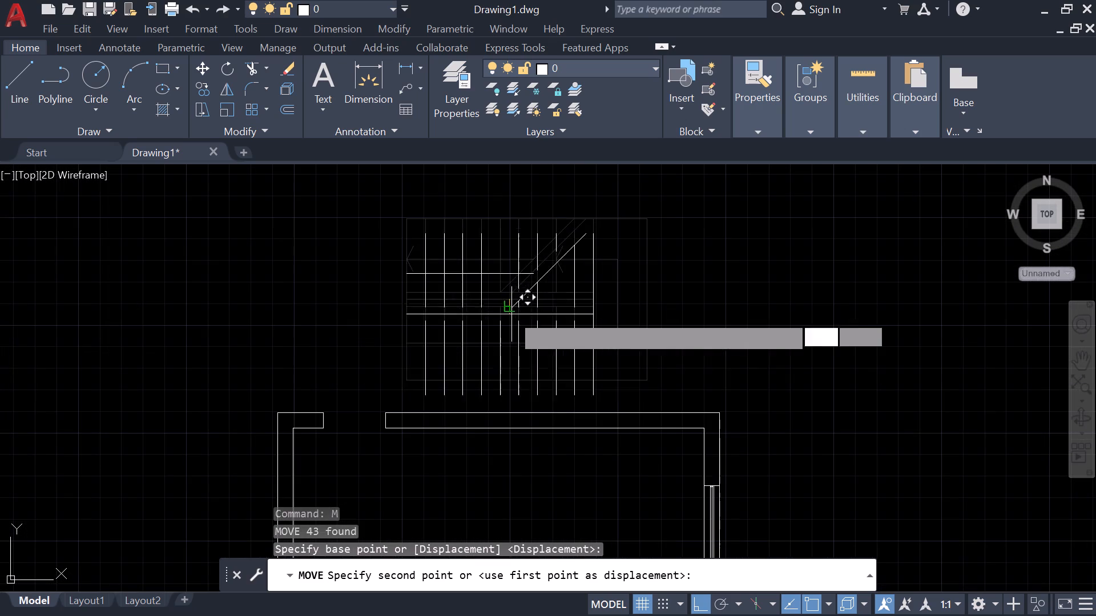
pyautogui.moveTo(513, 444); pyautogui.dragTo(517, 316, button='middle')
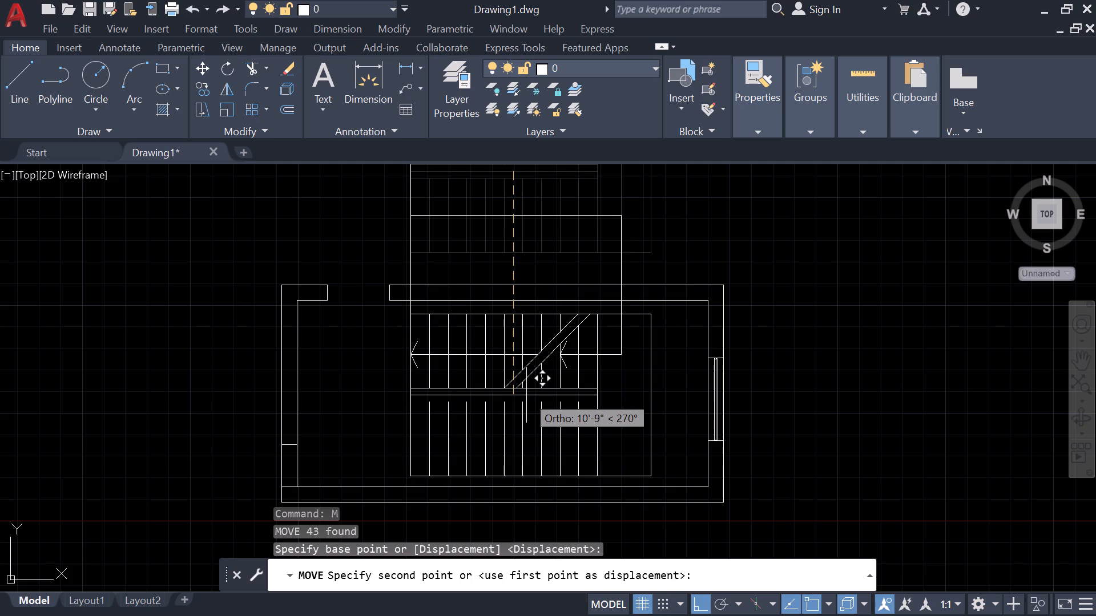
pyautogui.click(526, 395)
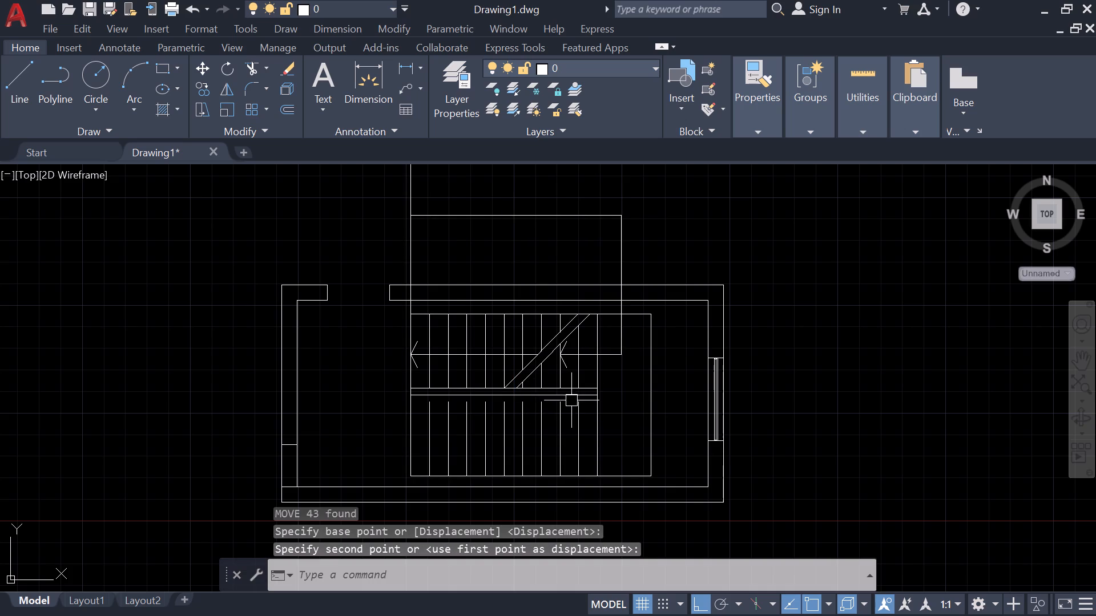
# Stretch the stray horizontal walking line above the walled plan down by its midpoint into the middle of the lower flight.
pyautogui.click(457, 211)
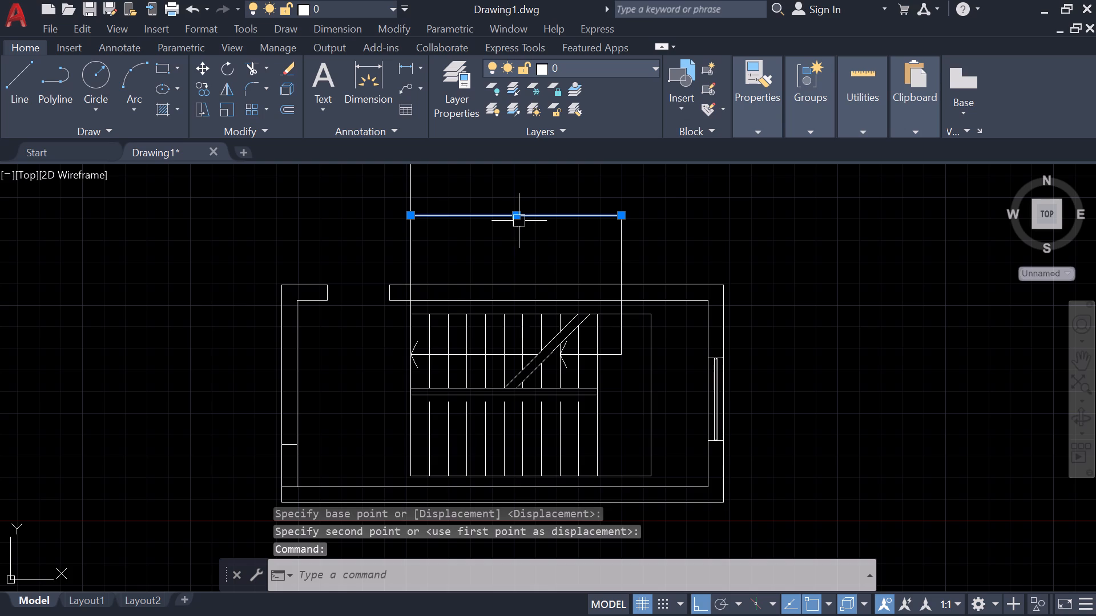
pyautogui.moveTo(519, 217); pyautogui.dragTo(519, 429)
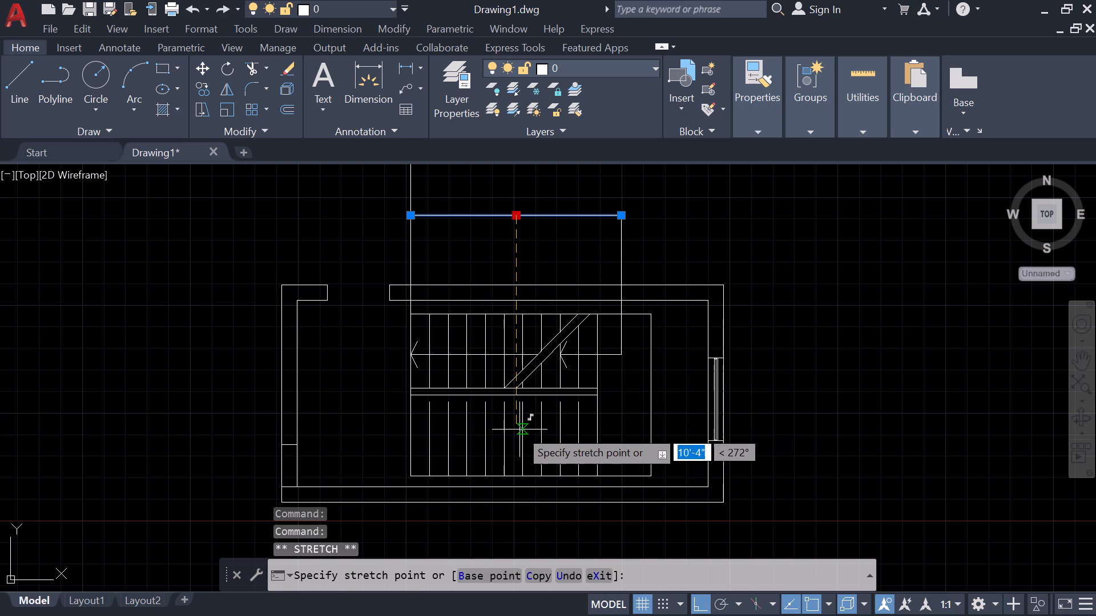
pyautogui.moveTo(519, 429); pyautogui.dragTo(519, 432)
pyautogui.click(519, 432)
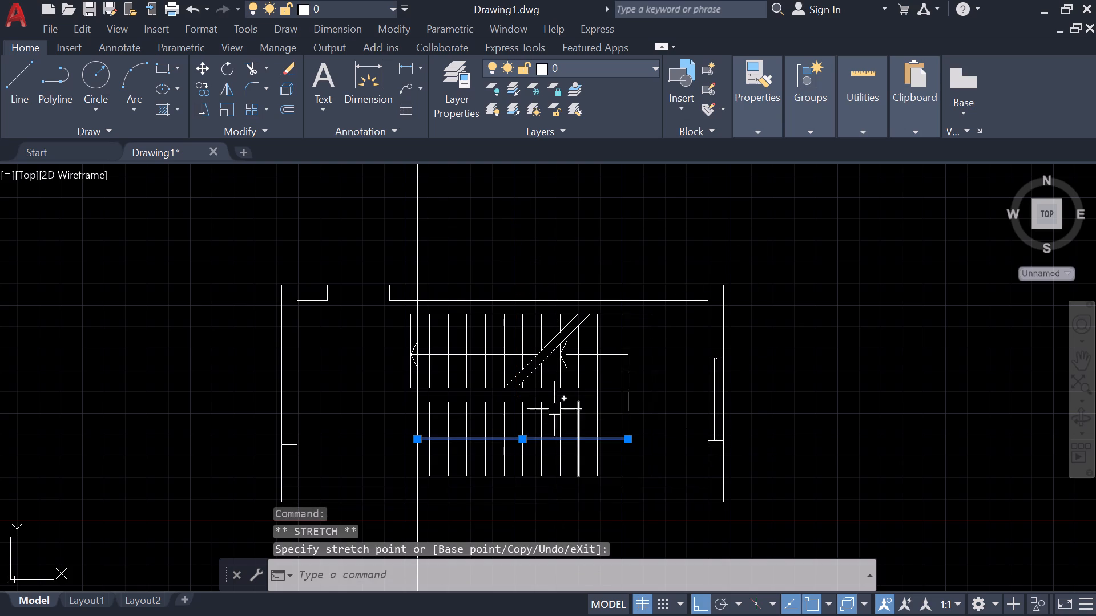
pyautogui.press('Escape')
# Trim the long vertical line and the short horizontal line that project above the walled plan.
pyautogui.write('tr')
pyautogui.press('space')
pyautogui.press('Escape')
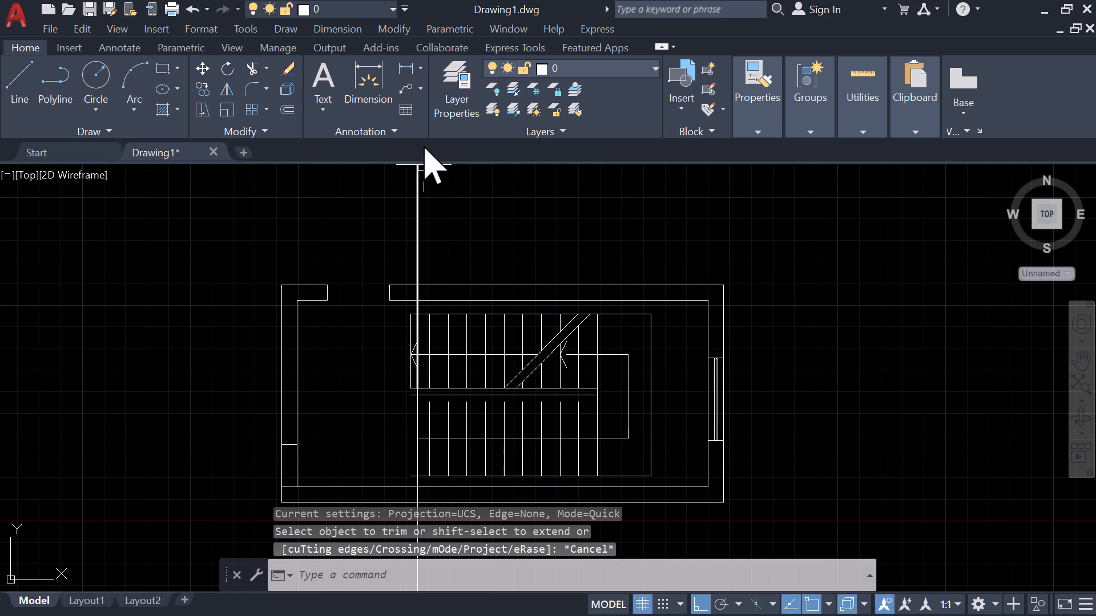
pyautogui.scroll(-3, 446, 246)
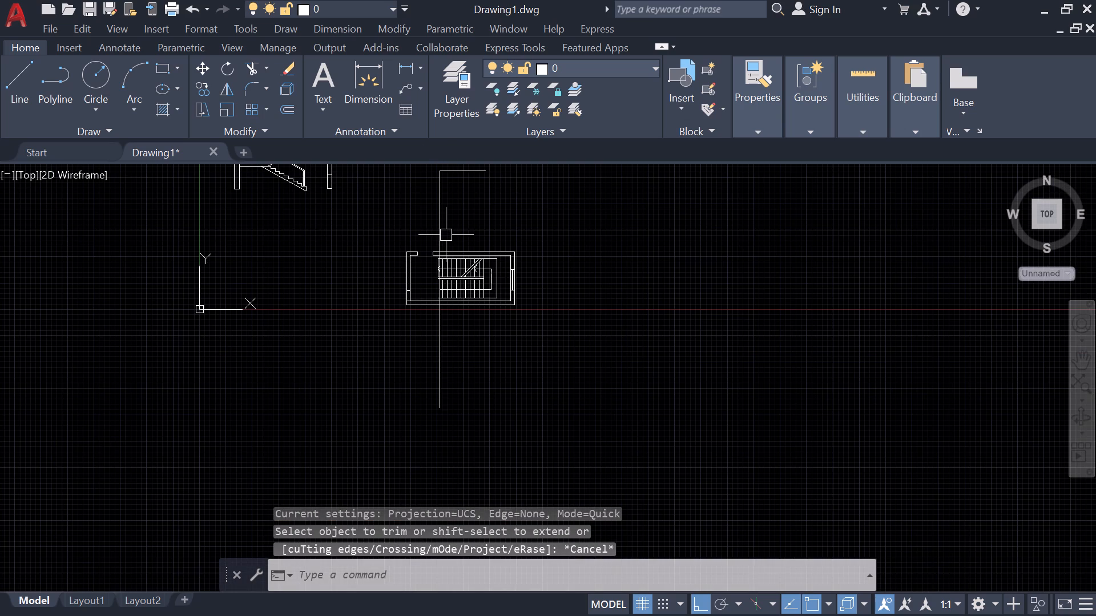
pyautogui.scroll(3, 452, 255)
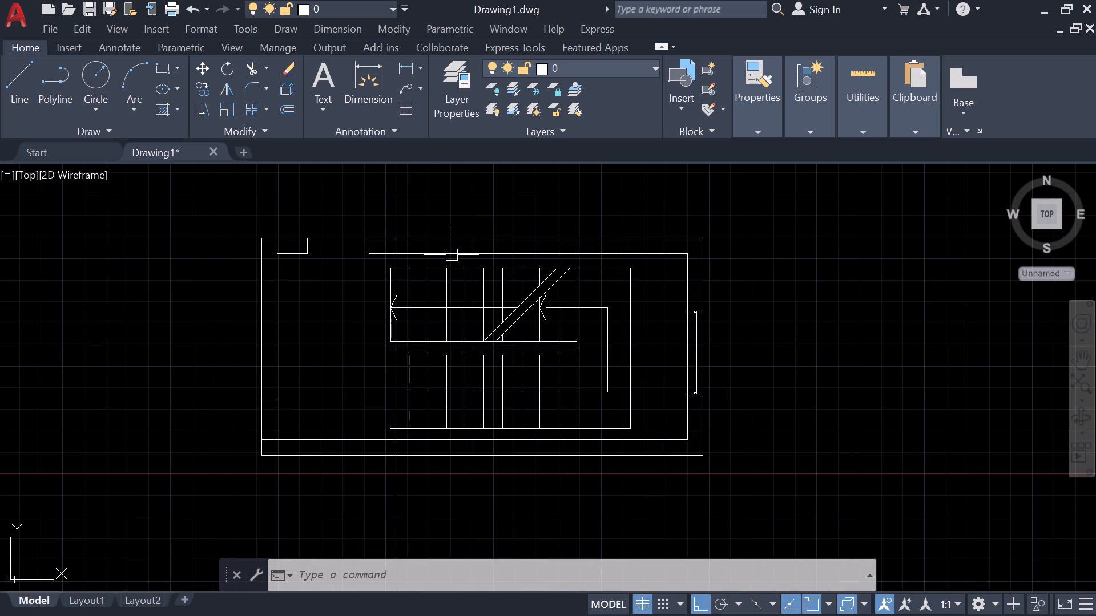
pyautogui.press('Escape')
pyautogui.write('tr')
pyautogui.press('space')
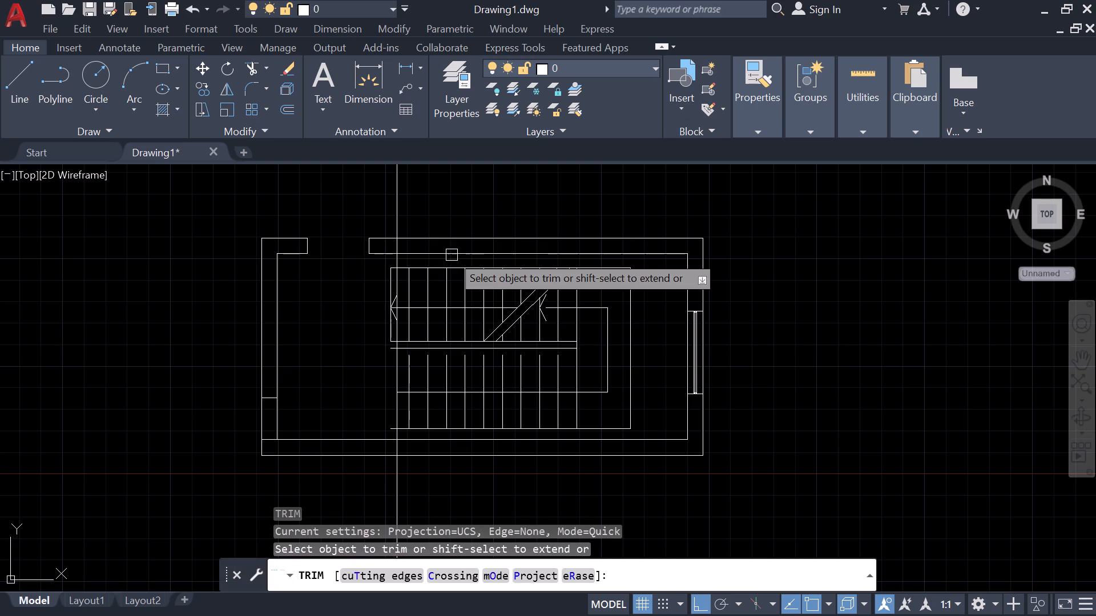
pyautogui.moveTo(449, 229); pyautogui.dragTo(448, 381, button='middle')
pyautogui.scroll(-2, 446, 271)
pyautogui.moveTo(451, 244); pyautogui.dragTo(370, 236)
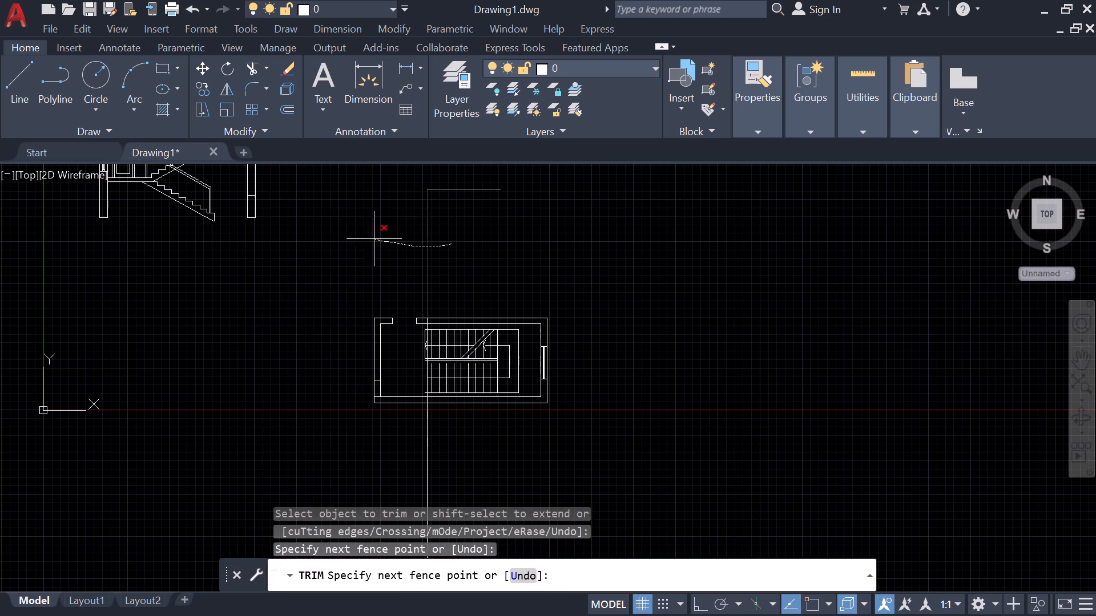
pyautogui.moveTo(370, 236); pyautogui.dragTo(369, 234)
pyautogui.moveTo(469, 206); pyautogui.dragTo(463, 165)
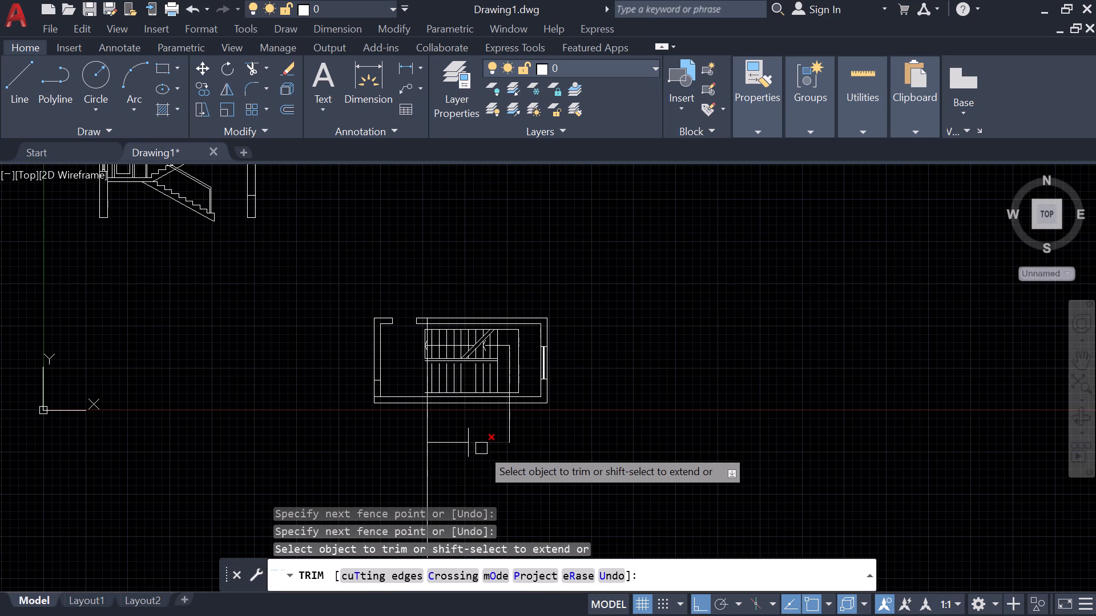
# Trim the stray horizontal and vertical lines that project below the walled plan's lower wall.
pyautogui.scroll(-1, 481, 448)
pyautogui.scroll(4, 481, 448)
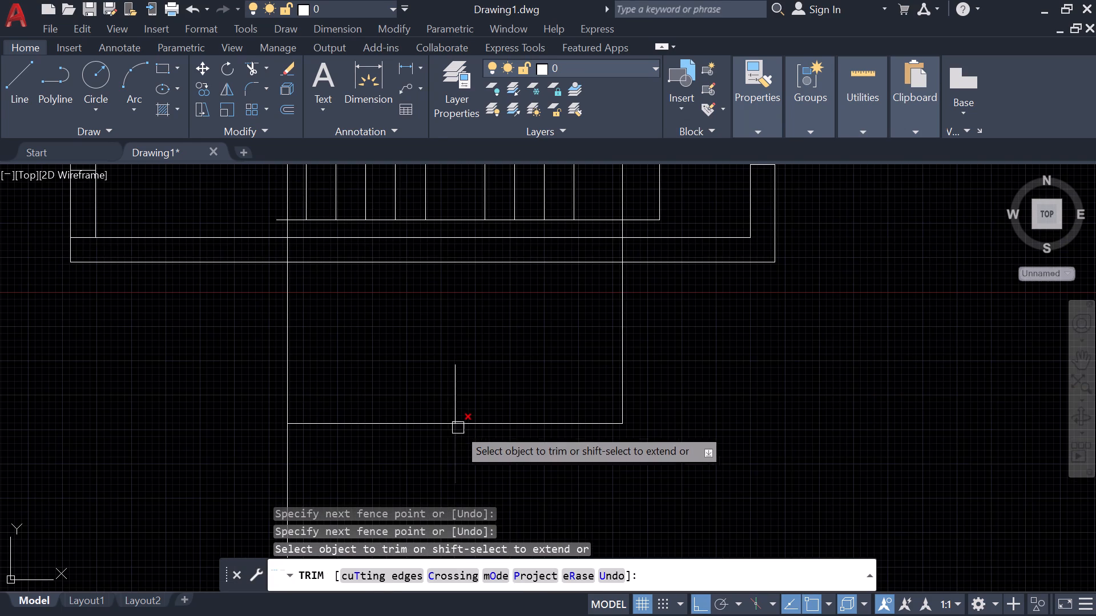
pyautogui.moveTo(408, 371); pyautogui.dragTo(465, 403)
pyautogui.moveTo(492, 337); pyautogui.dragTo(695, 326)
pyautogui.moveTo(436, 374); pyautogui.dragTo(163, 378)
pyautogui.scroll(-4, 191, 339)
pyautogui.scroll(3, 220, 328)
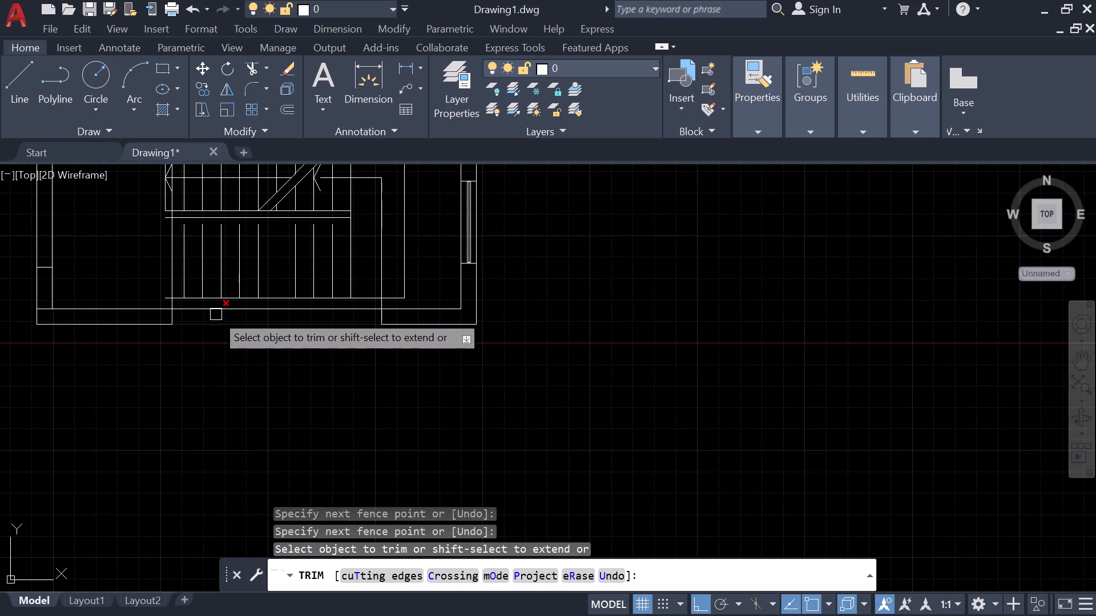
pyautogui.moveTo(221, 358); pyautogui.dragTo(233, 427, button='middle')
pyautogui.scroll(1, 226, 387)
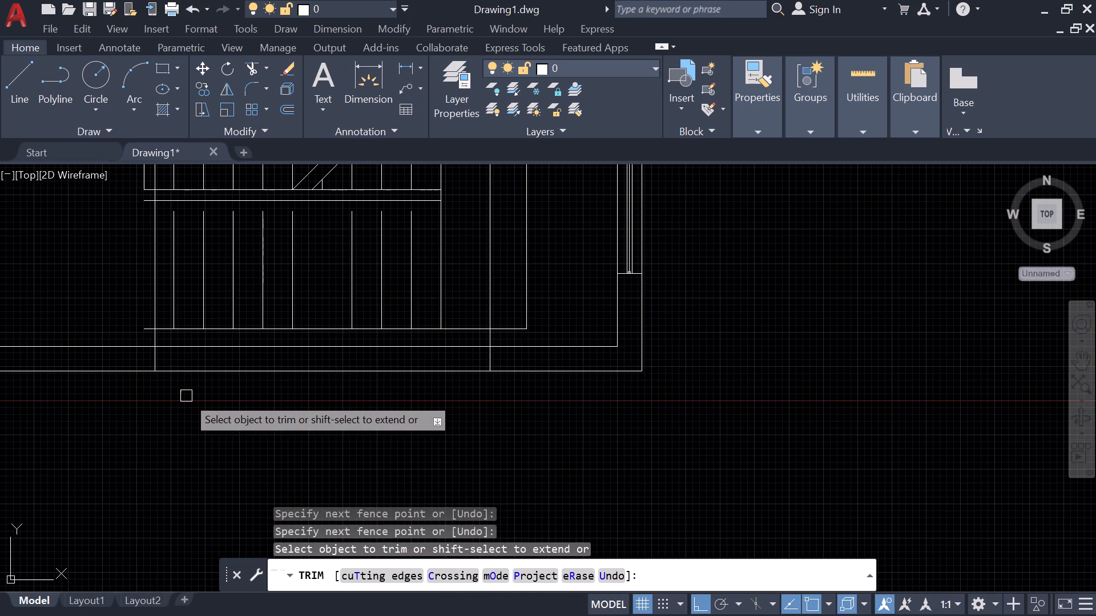
pyautogui.moveTo(190, 402); pyautogui.dragTo(216, 462, button='middle')
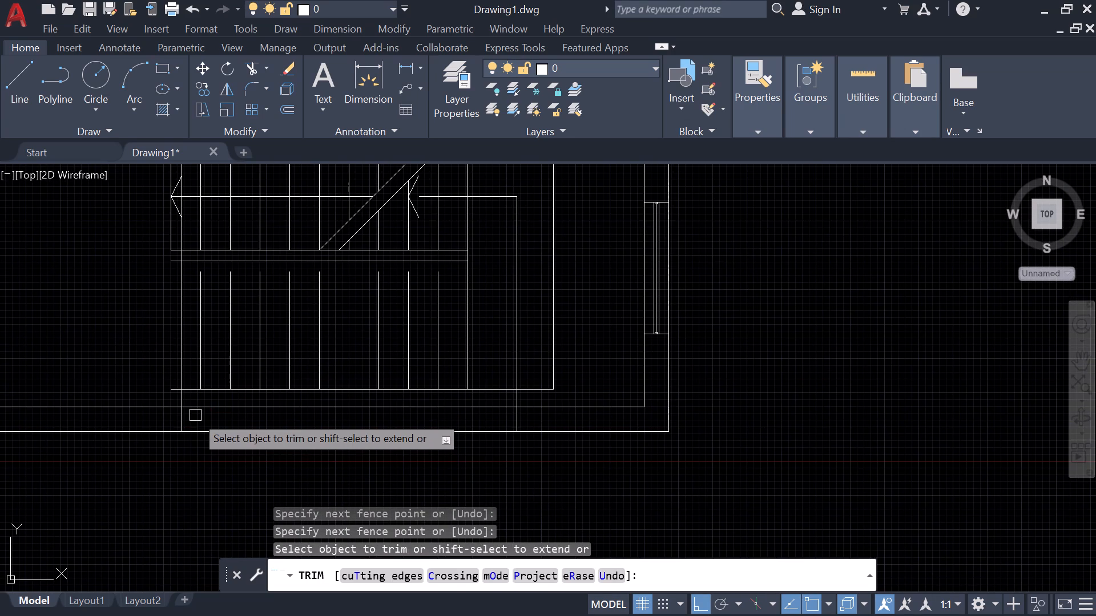
pyautogui.press('Escape')
# Draw a vertical line closing the lower flight's open end, from the lower railing line to the flight's outer edge.
pyautogui.press('l')
pyautogui.press('space')
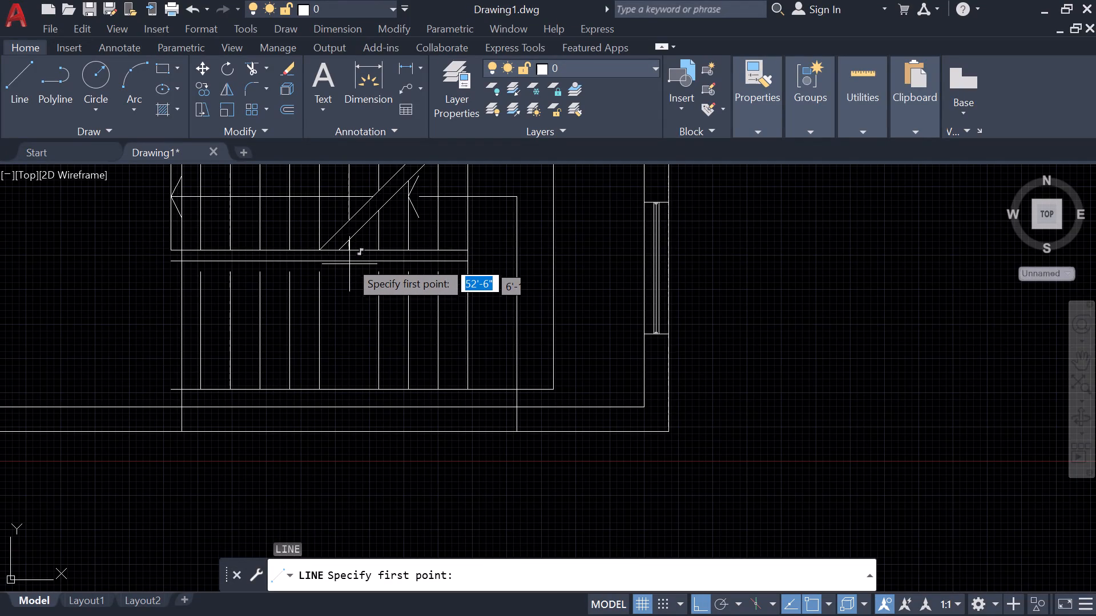
pyautogui.press('Escape')
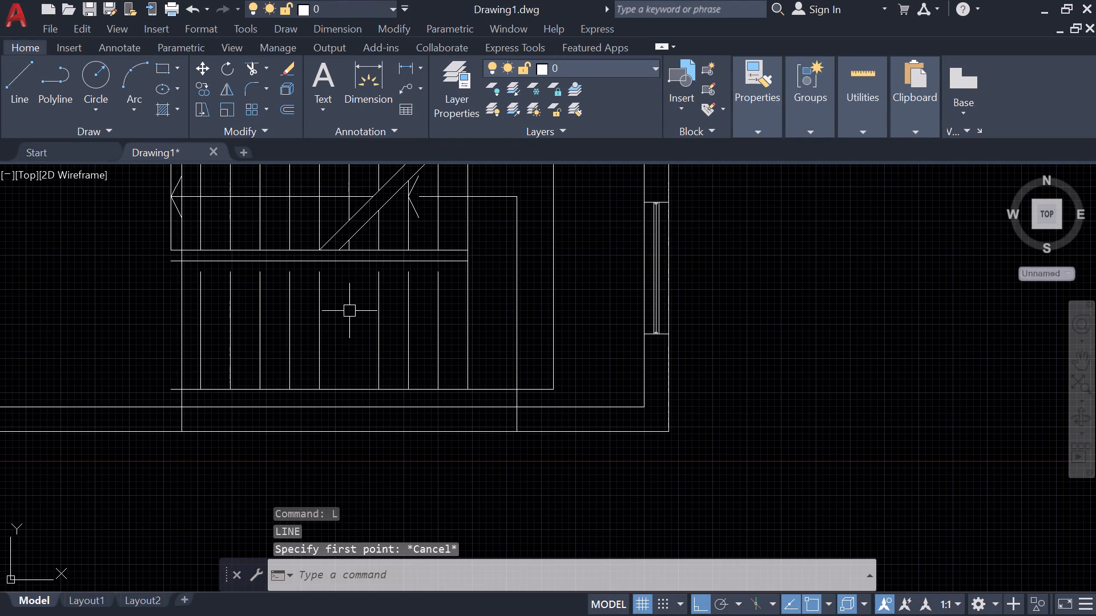
pyautogui.write('l')
pyautogui.press('space')
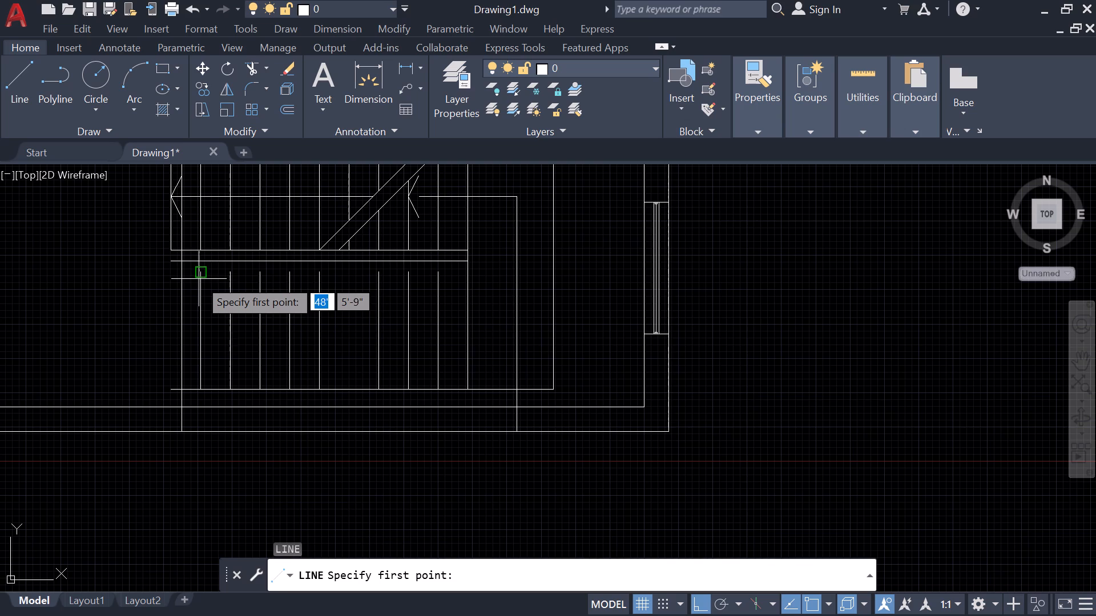
pyautogui.click(171, 262)
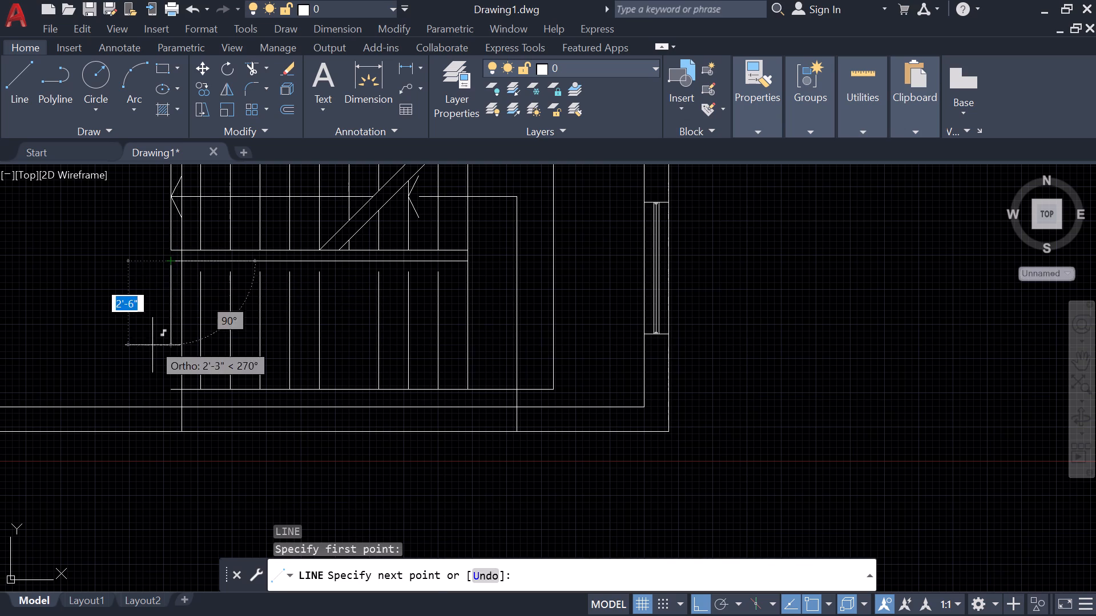
pyautogui.click(167, 392)
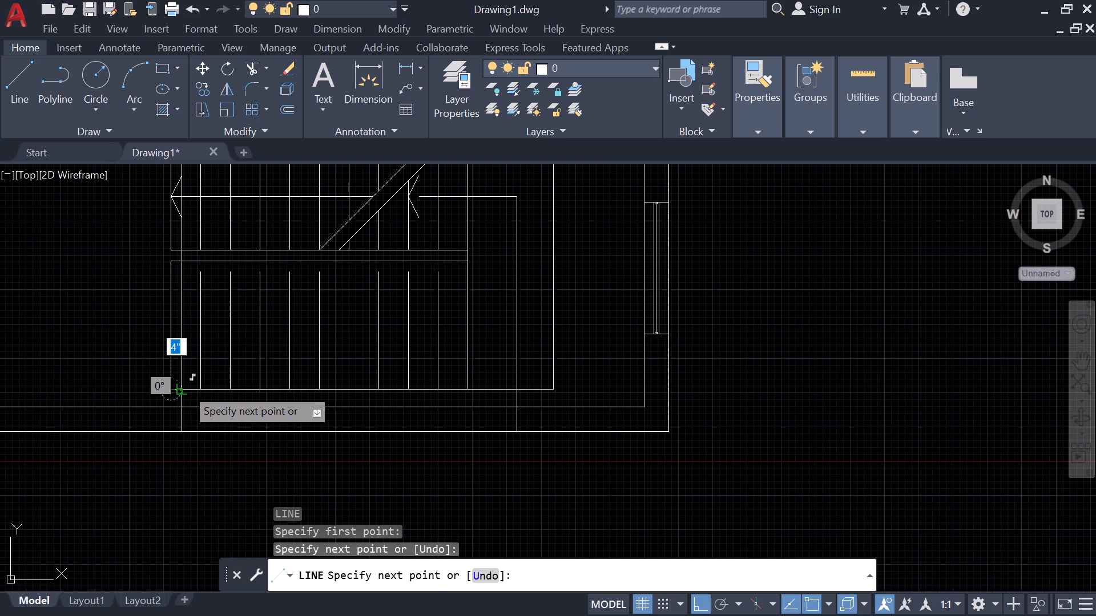
pyautogui.press('Escape')
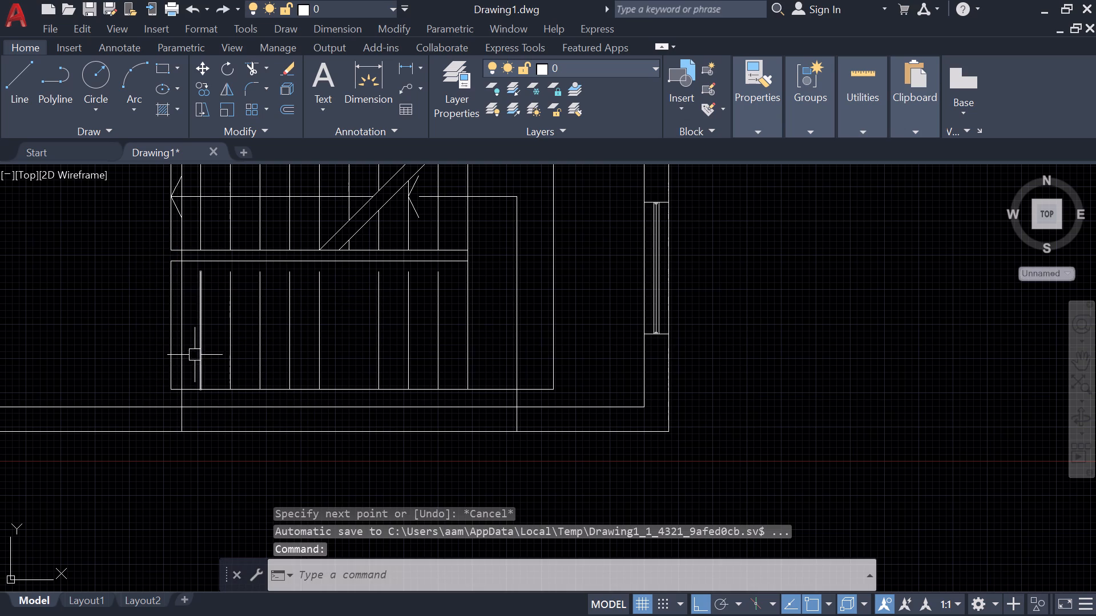
# Erase the two stray vertical line segments crossing the walls and flights beside the staircase's starting edge.
pyautogui.moveTo(186, 319); pyautogui.dragTo(198, 428, button='middle')
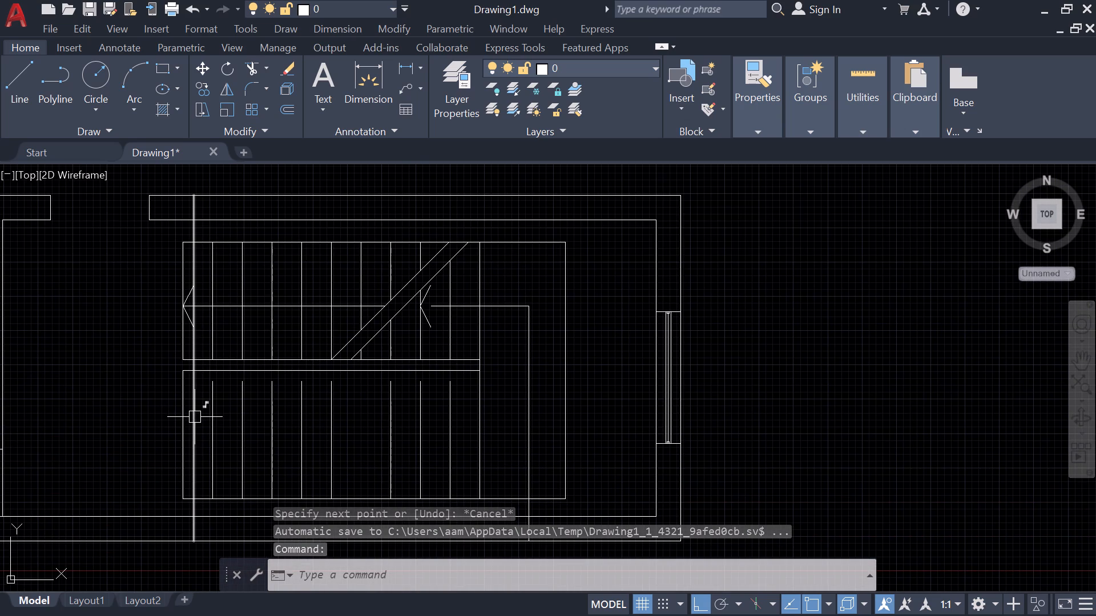
pyautogui.click(195, 415)
pyautogui.write('e')
pyautogui.press('space')
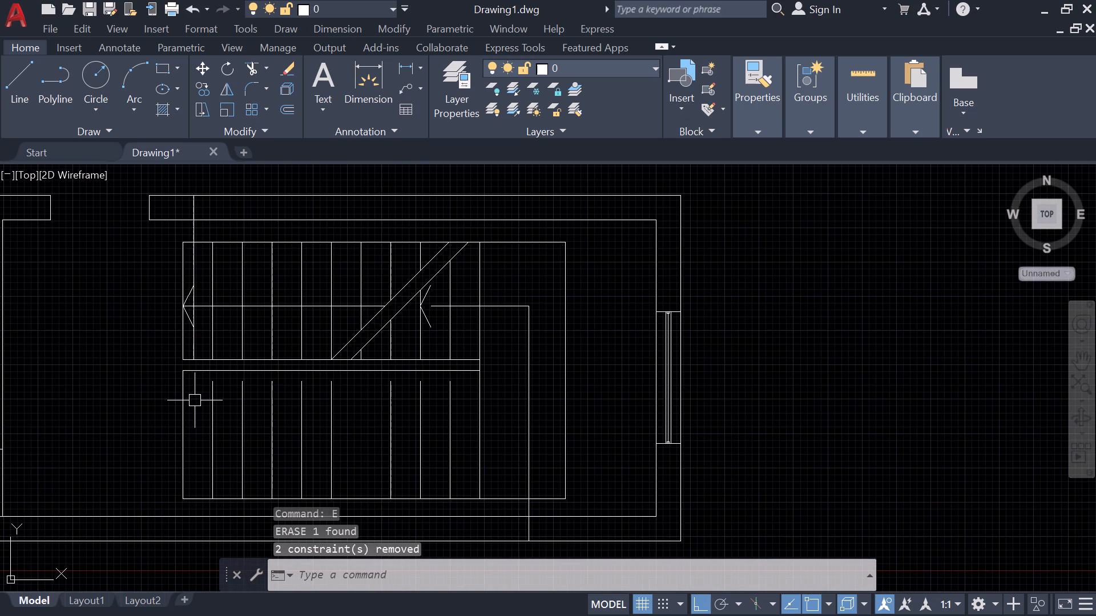
pyautogui.click(192, 342)
pyautogui.press('e')
pyautogui.press('space')
# Extend the lower flight's tread lines up to the lower railing line.
pyautogui.press('e')
pyautogui.press('x')
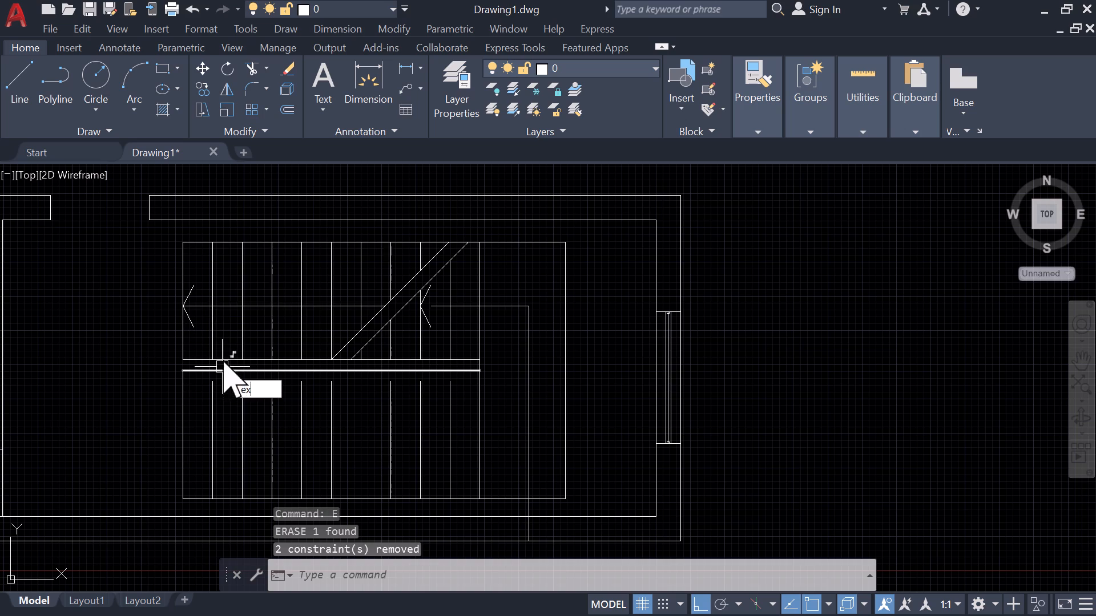
pyautogui.press('space')
pyautogui.moveTo(202, 420); pyautogui.dragTo(341, 423)
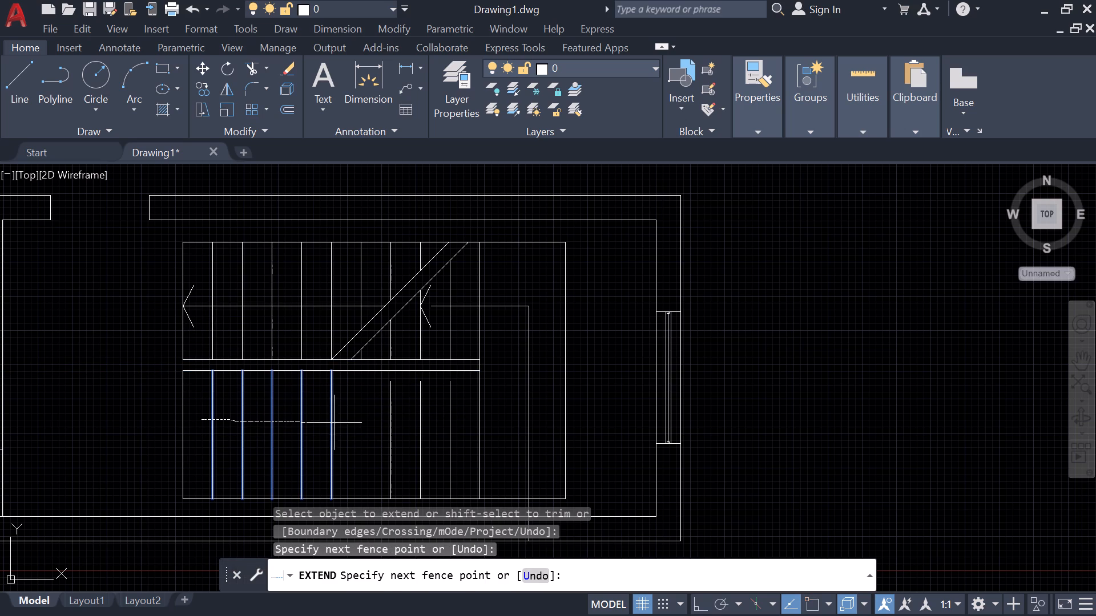
pyautogui.moveTo(341, 423); pyautogui.dragTo(470, 437)
pyautogui.press('Escape')
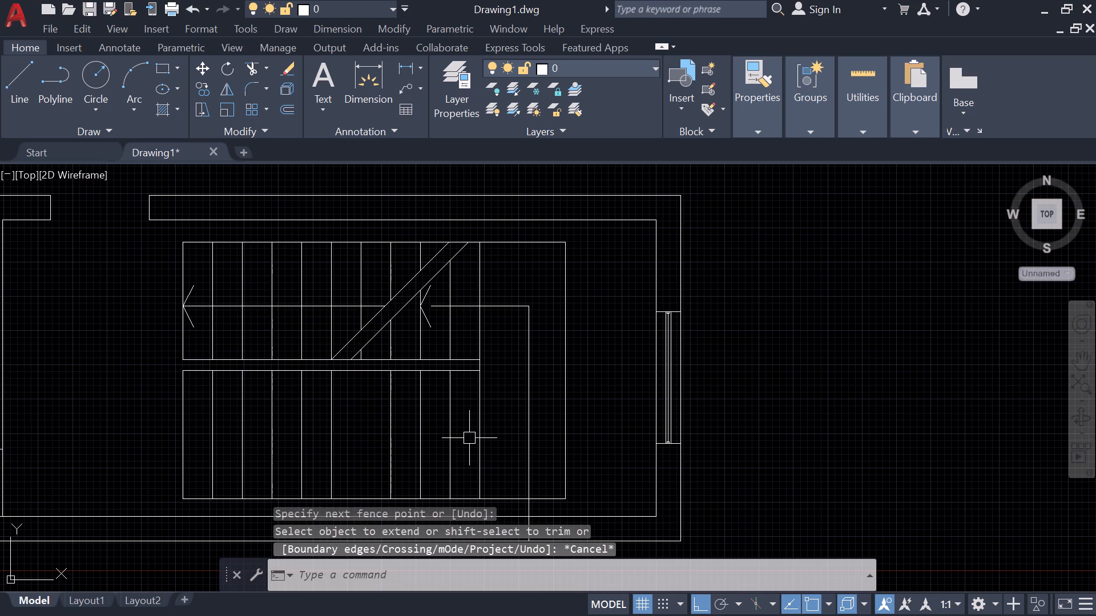
# Draw the missing tread line in the middle of the lower flight, from the railing line to the flight's outer edge.
pyautogui.write('l')
pyautogui.press('space')
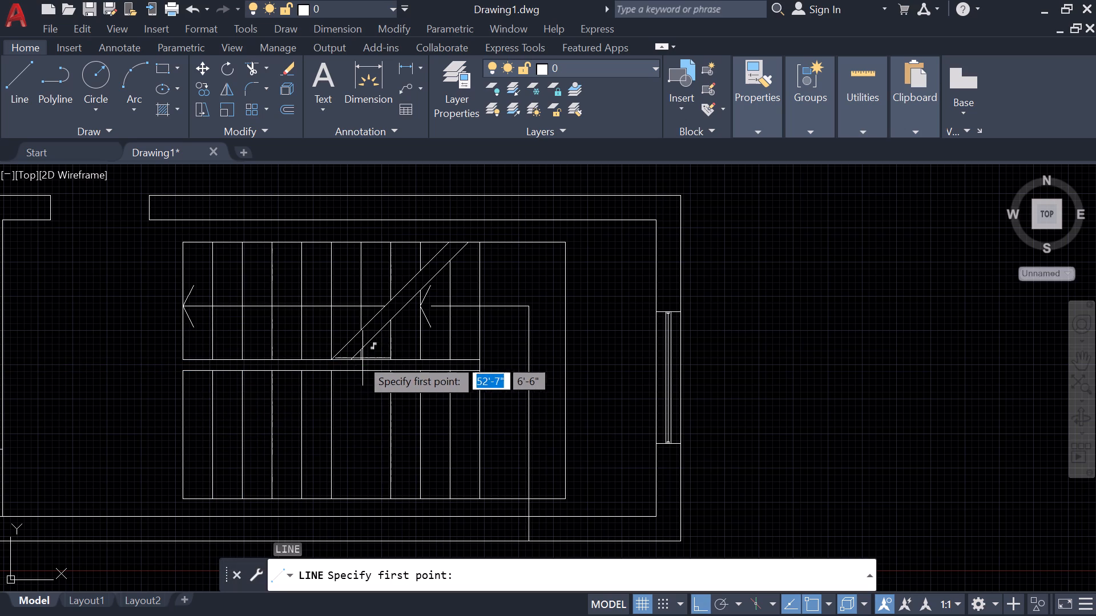
pyautogui.click(360, 374)
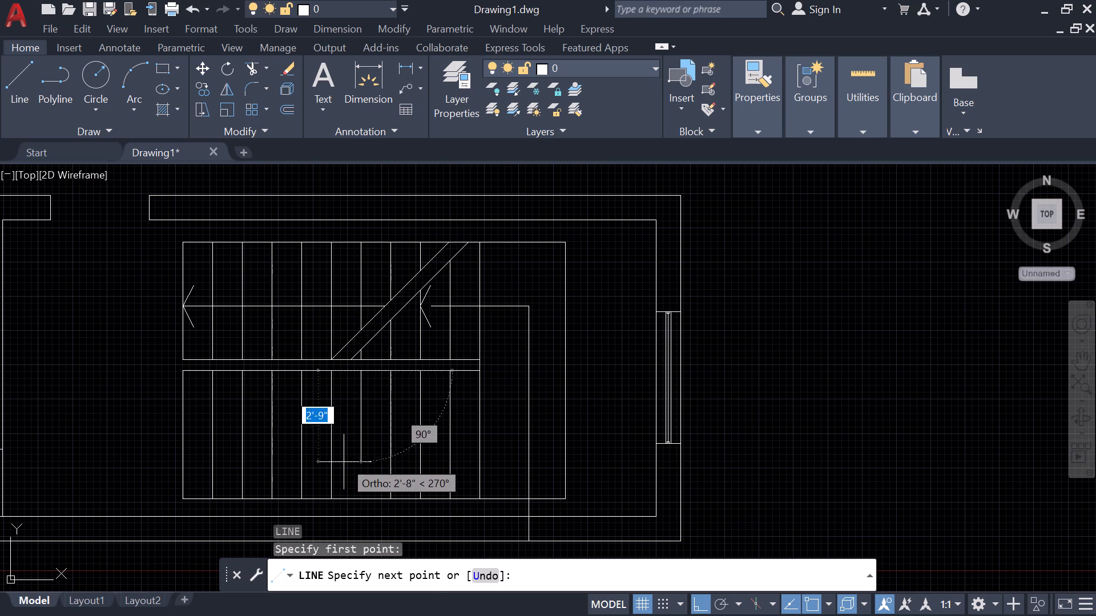
pyautogui.click(358, 501)
pyautogui.press('Escape')
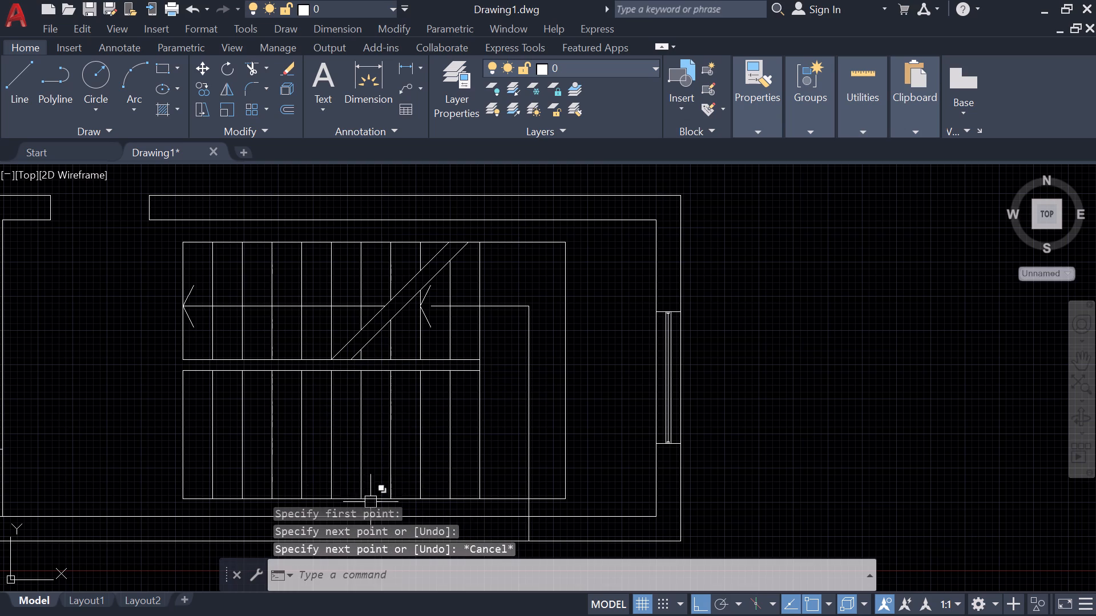
# Trim the walking line's vertical leg where it crosses the lower wall, back to the lower flight's outer edge.
pyautogui.scroll(-1, 442, 402)
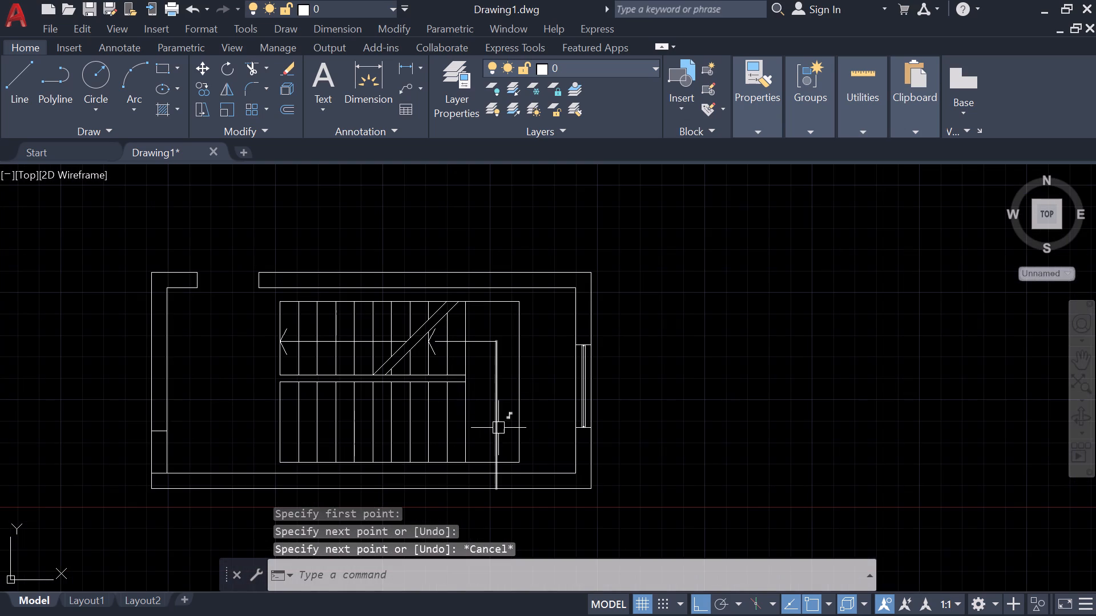
pyautogui.scroll(4, 497, 473)
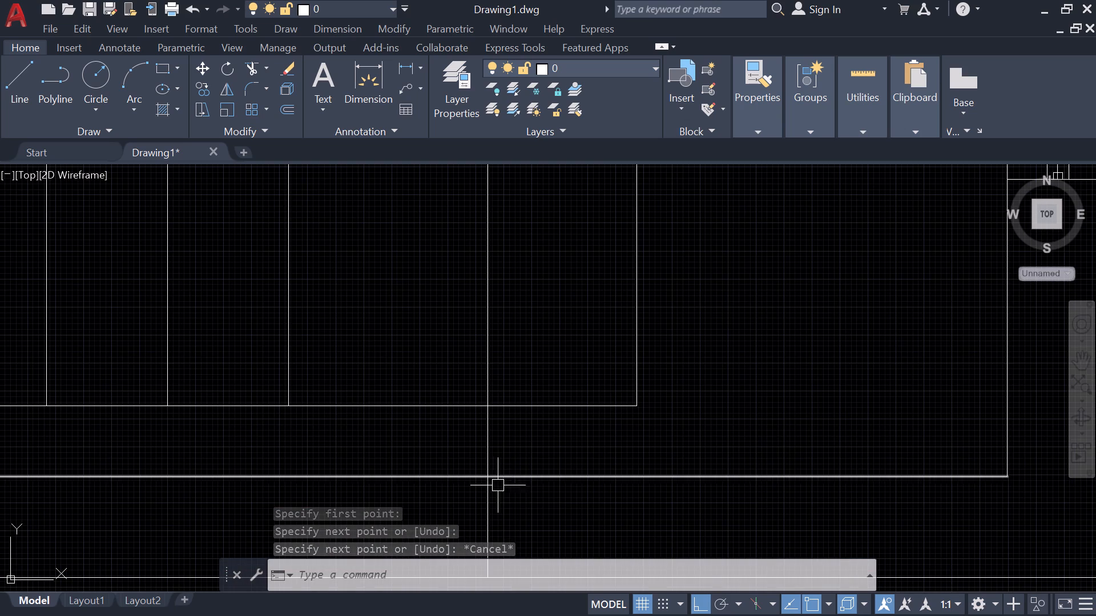
pyautogui.write('tr')
pyautogui.press('r')
pyautogui.press('BackSpace')
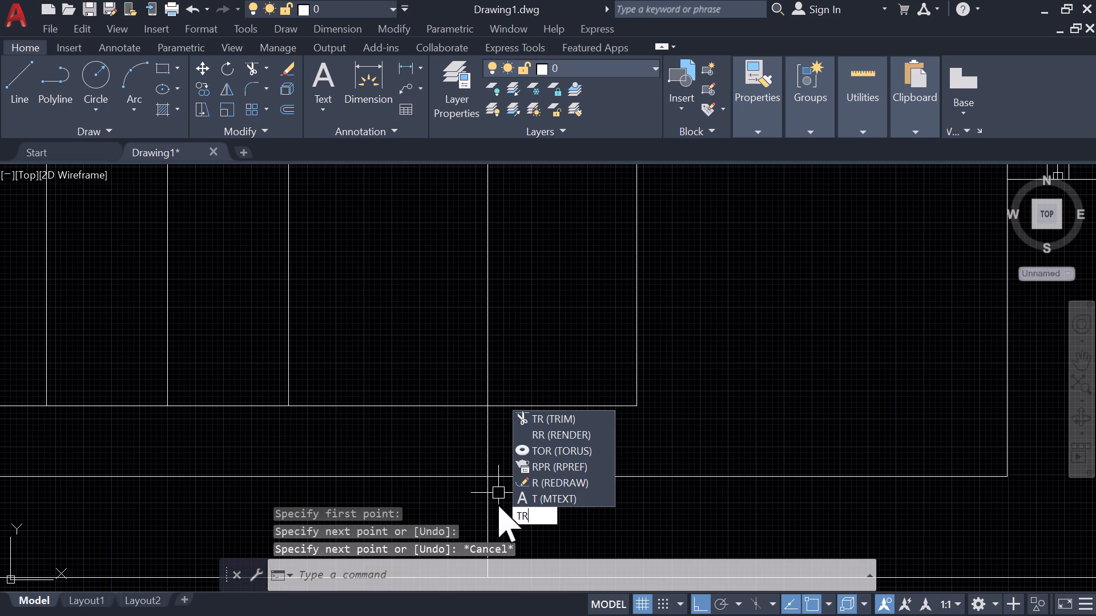
pyautogui.press('space')
pyautogui.click(478, 504)
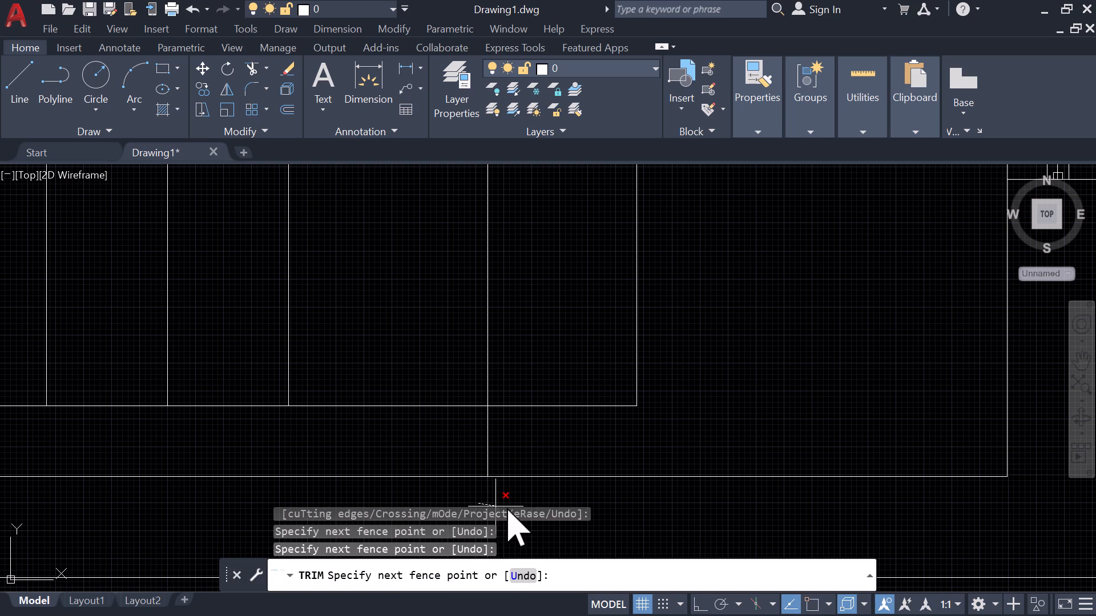
pyautogui.click(534, 533)
pyautogui.moveTo(454, 436); pyautogui.dragTo(521, 435)
pyautogui.scroll(-2, 513, 428)
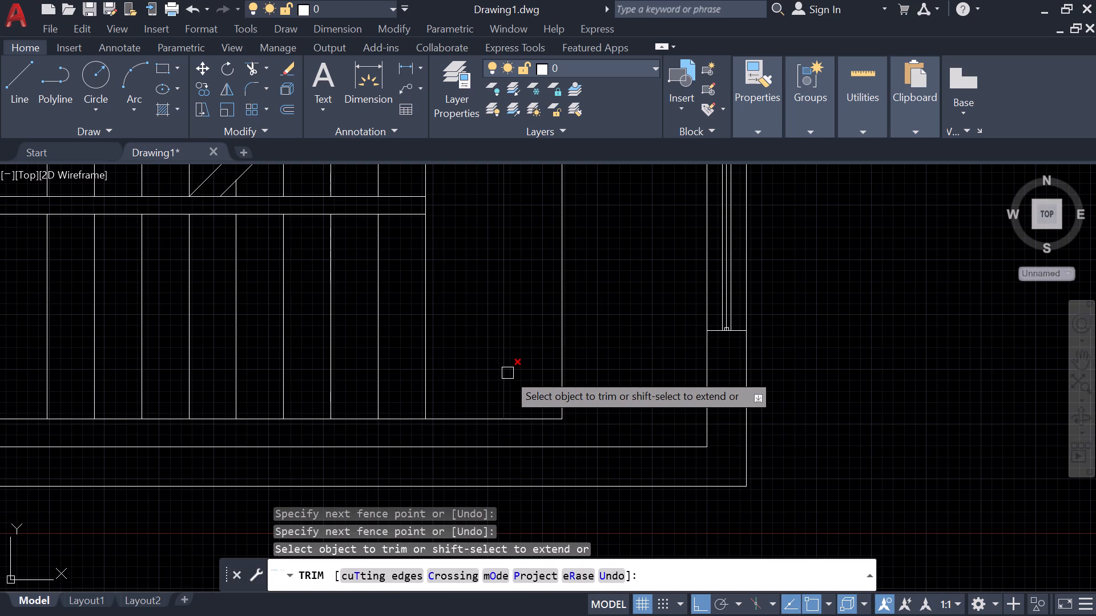
pyautogui.scroll(-4, 507, 373)
pyautogui.scroll(2, 507, 373)
pyautogui.press('Escape')
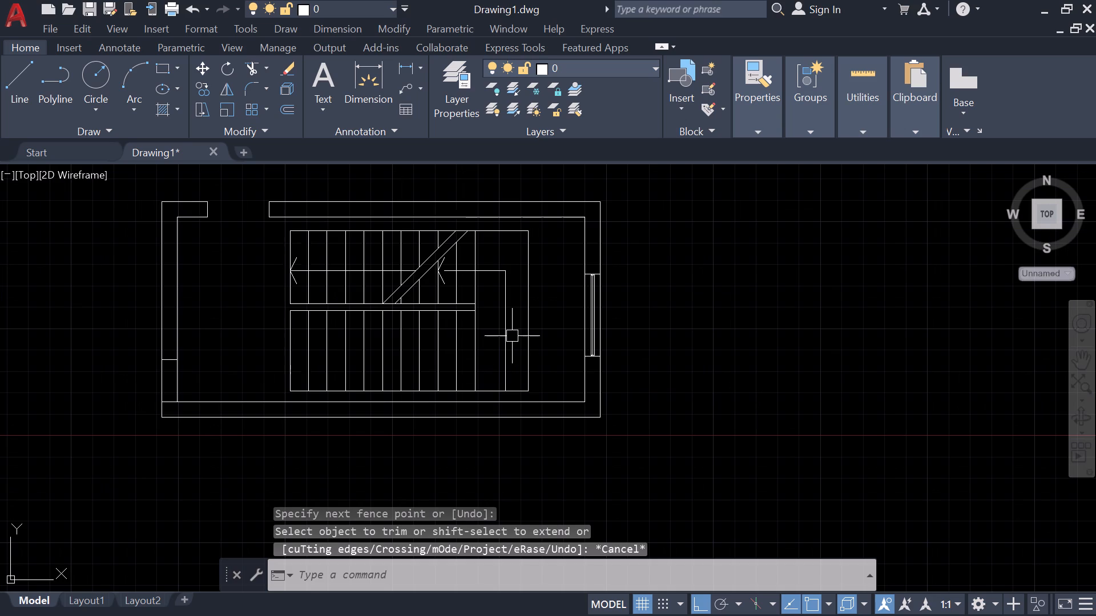
# Draw a horizontal walking line through the middle of the lower flight, from its starting edge to the vertical leg on the landing.
pyautogui.write('l')
pyautogui.press('space')
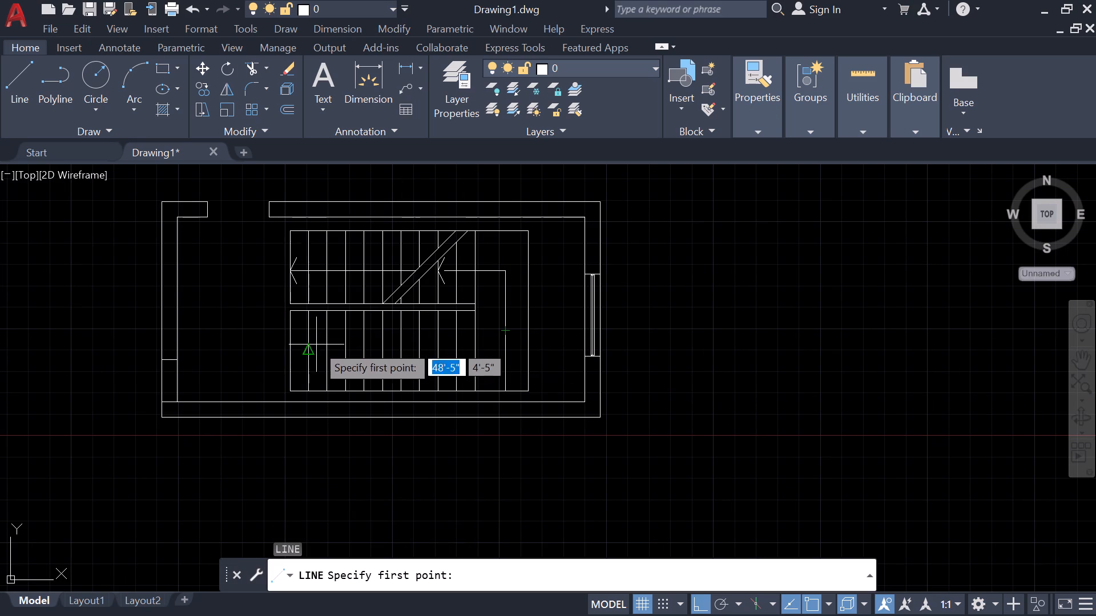
pyautogui.click(294, 351)
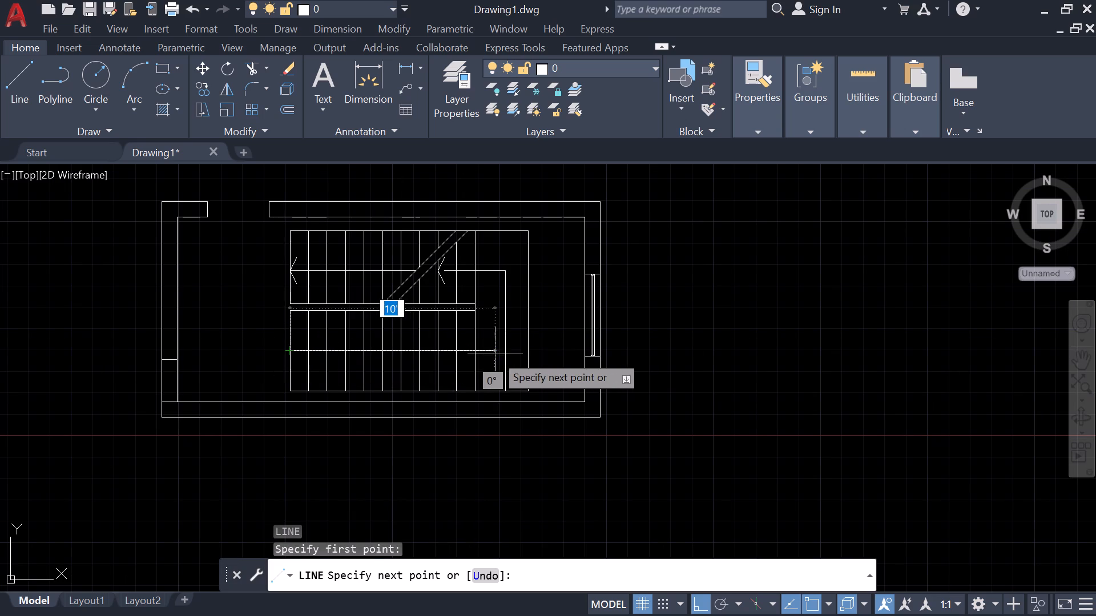
pyautogui.click(504, 353)
pyautogui.press('Escape')
# Trim the part of the walking line's vertical leg that extends below the new horizontal line.
pyautogui.write('tr')
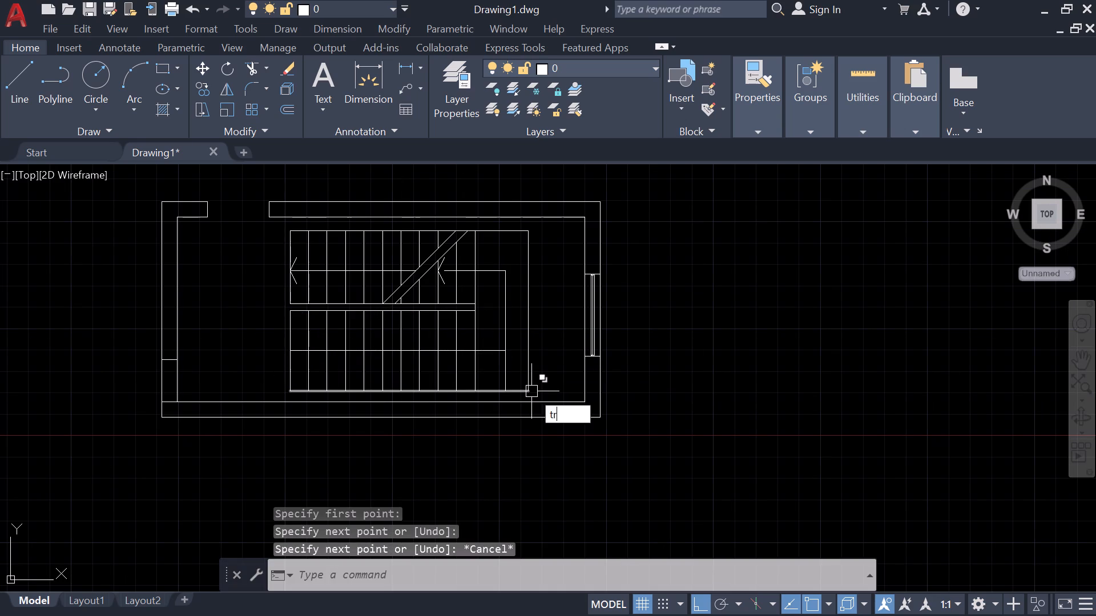
pyautogui.press('space')
pyautogui.scroll(3, 512, 378)
pyautogui.click(497, 364)
pyautogui.click(461, 338)
pyautogui.scroll(-3, 490, 375)
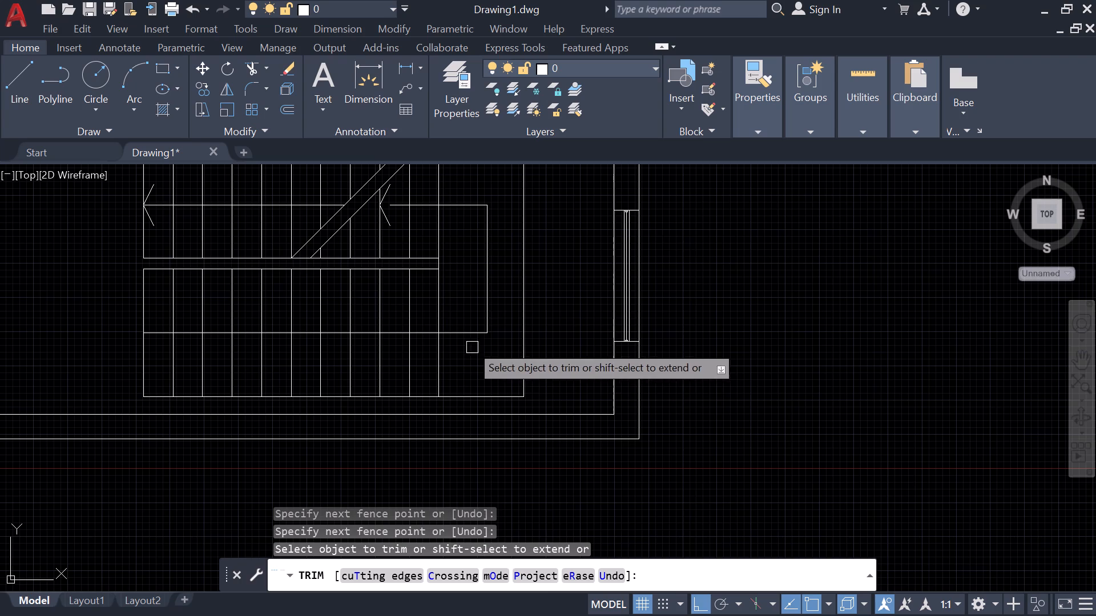
pyautogui.moveTo(452, 300); pyautogui.dragTo(469, 357, button='middle')
pyautogui.scroll(-1, 471, 357)
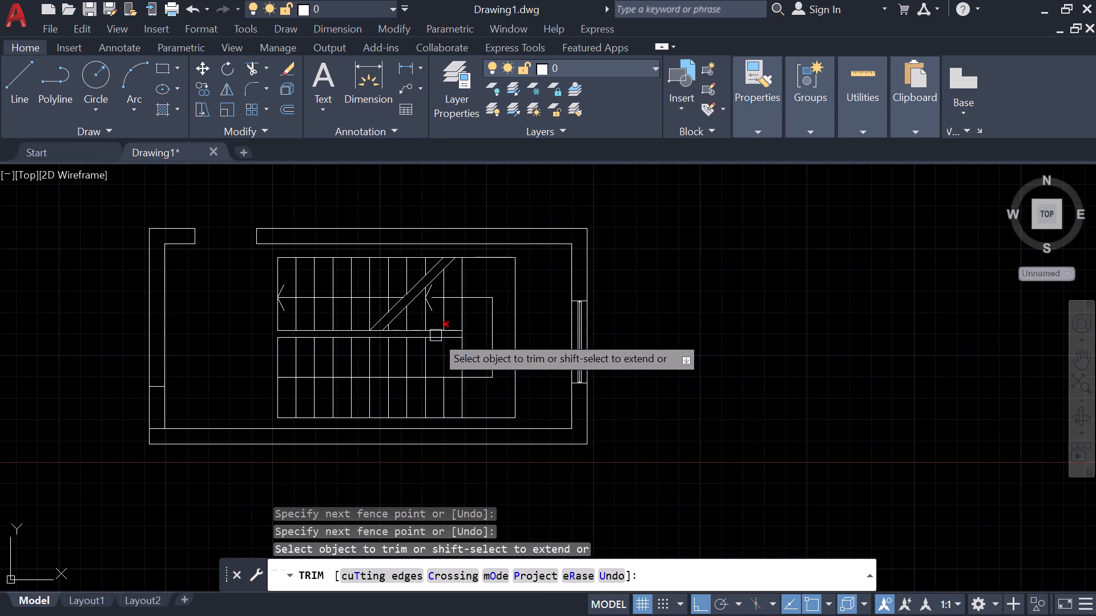
pyautogui.press('Escape')
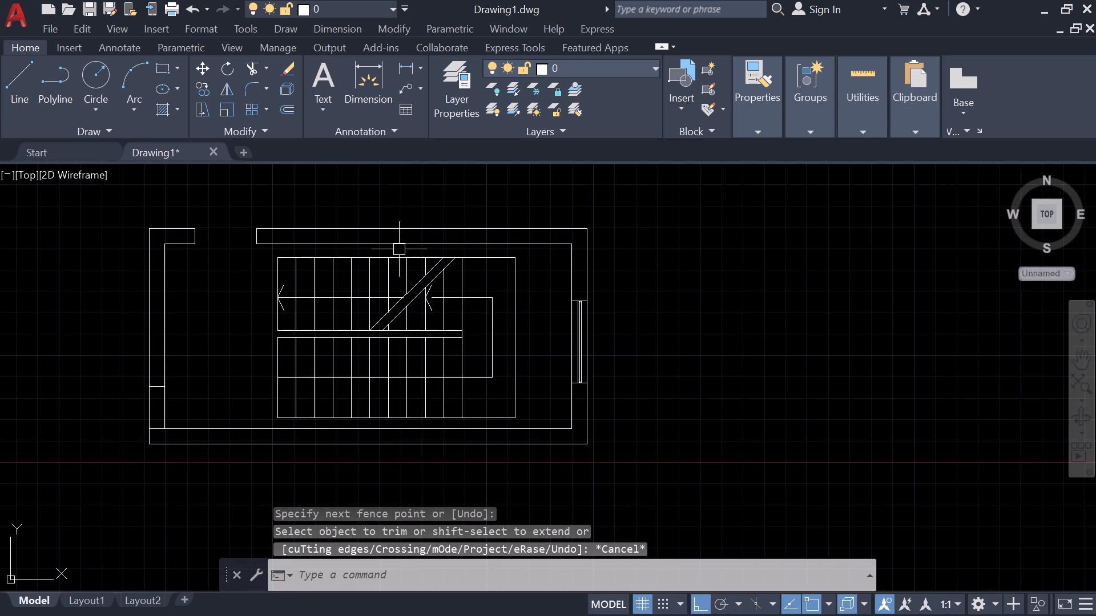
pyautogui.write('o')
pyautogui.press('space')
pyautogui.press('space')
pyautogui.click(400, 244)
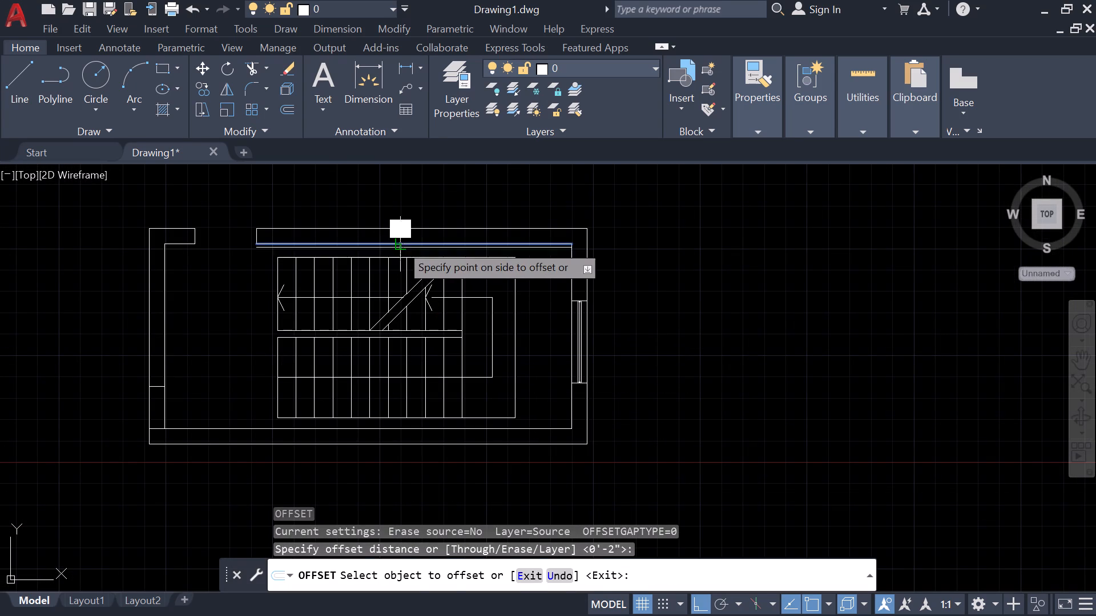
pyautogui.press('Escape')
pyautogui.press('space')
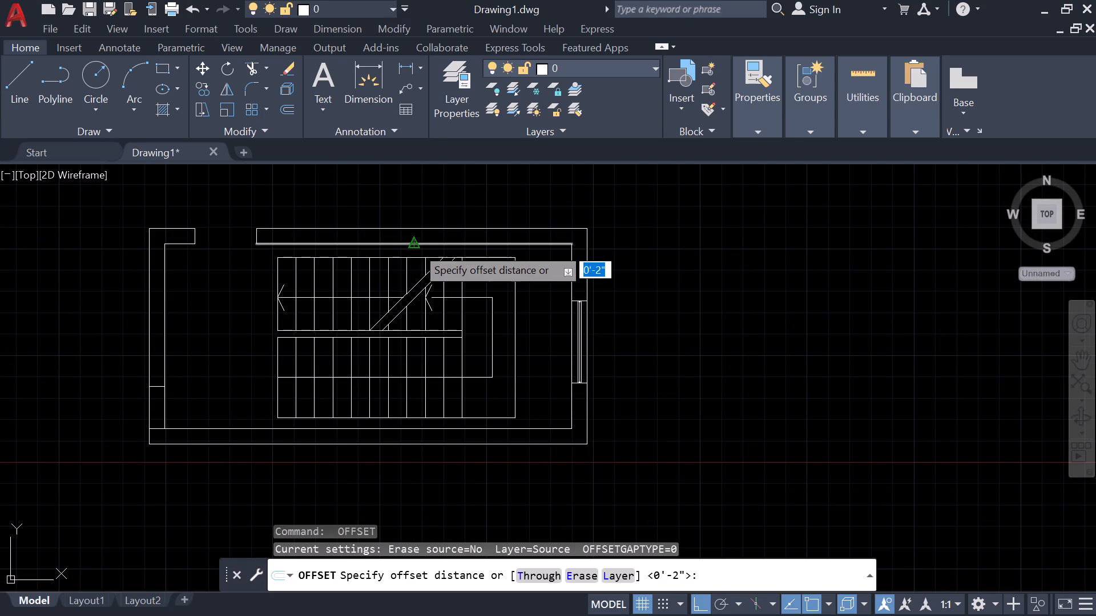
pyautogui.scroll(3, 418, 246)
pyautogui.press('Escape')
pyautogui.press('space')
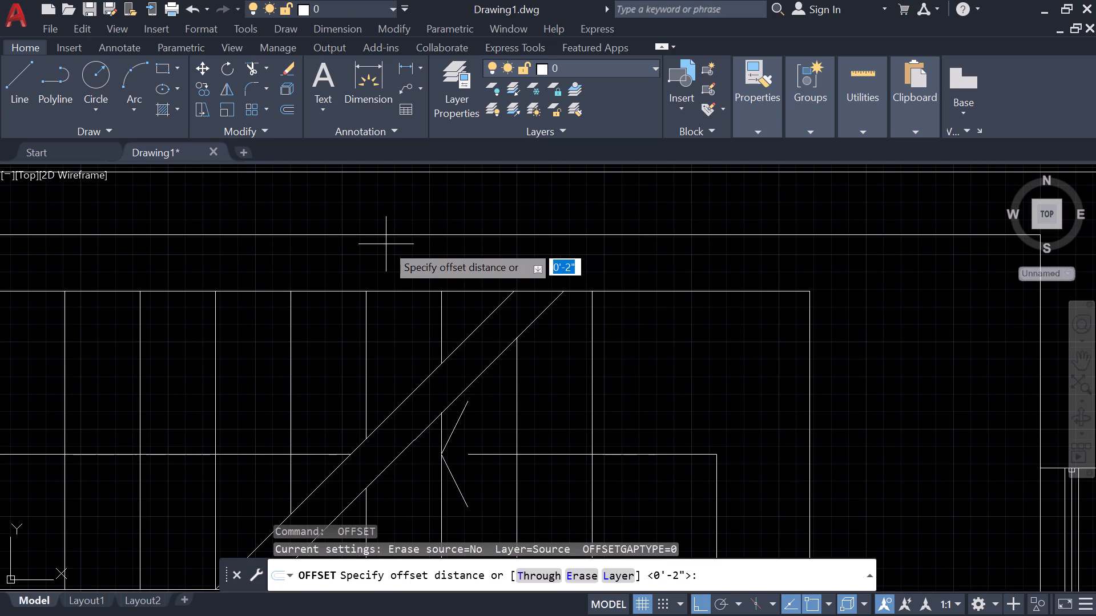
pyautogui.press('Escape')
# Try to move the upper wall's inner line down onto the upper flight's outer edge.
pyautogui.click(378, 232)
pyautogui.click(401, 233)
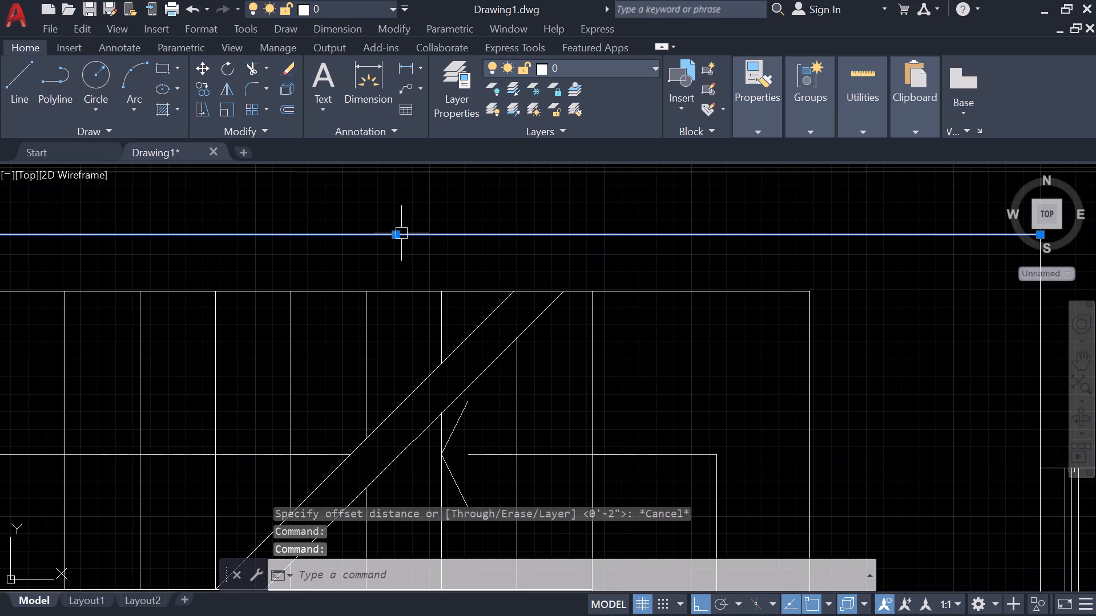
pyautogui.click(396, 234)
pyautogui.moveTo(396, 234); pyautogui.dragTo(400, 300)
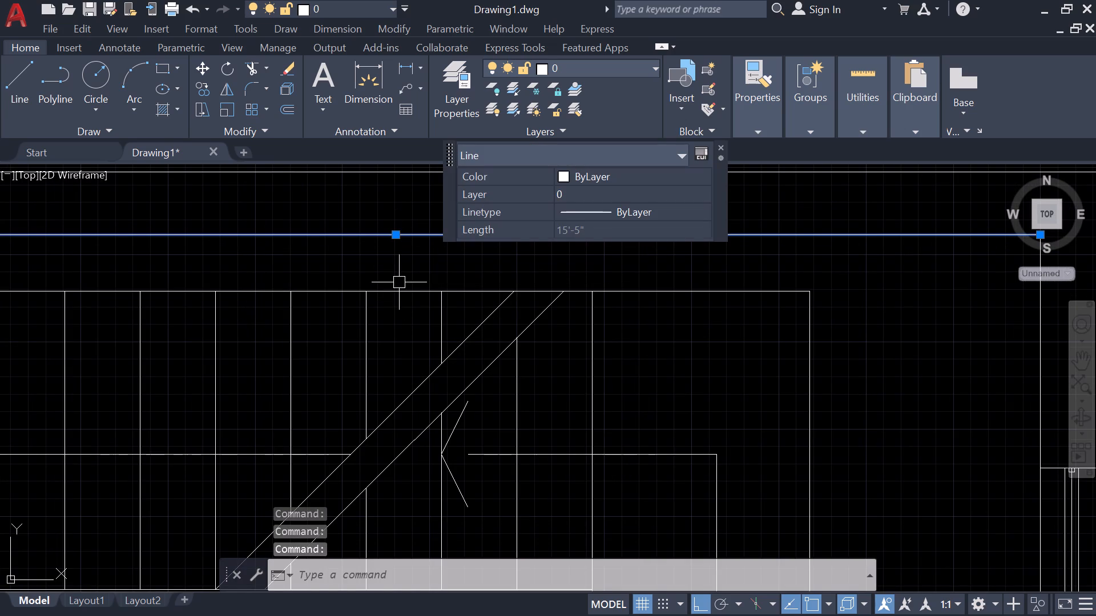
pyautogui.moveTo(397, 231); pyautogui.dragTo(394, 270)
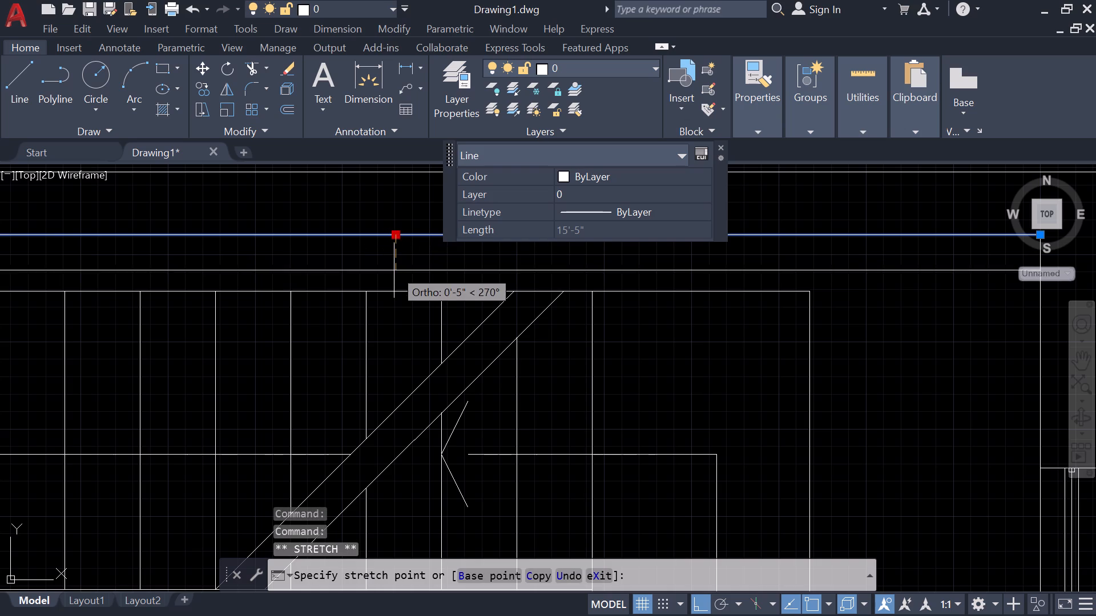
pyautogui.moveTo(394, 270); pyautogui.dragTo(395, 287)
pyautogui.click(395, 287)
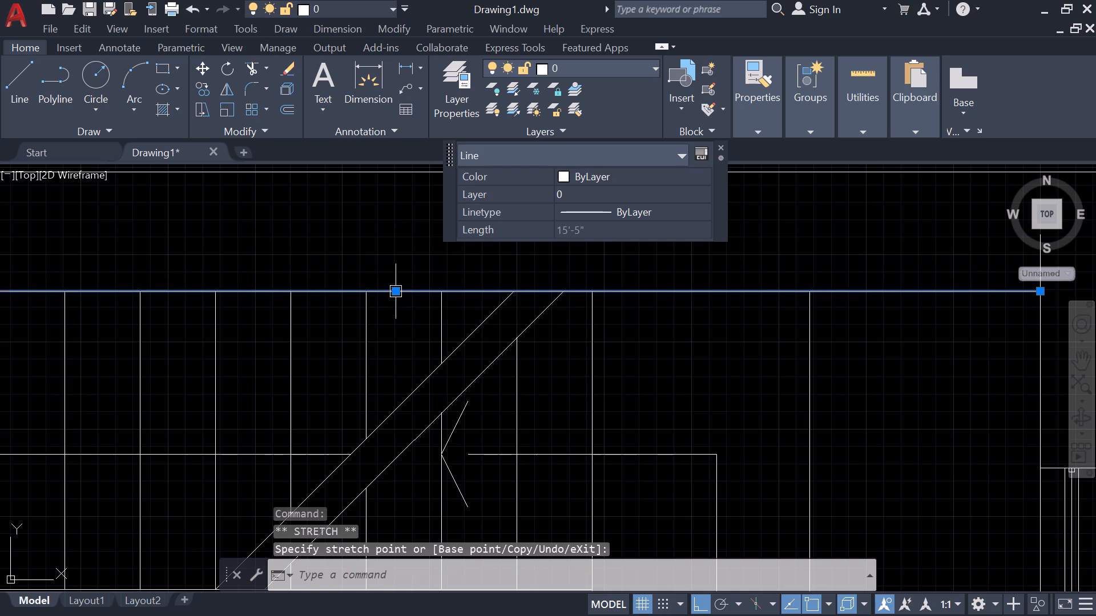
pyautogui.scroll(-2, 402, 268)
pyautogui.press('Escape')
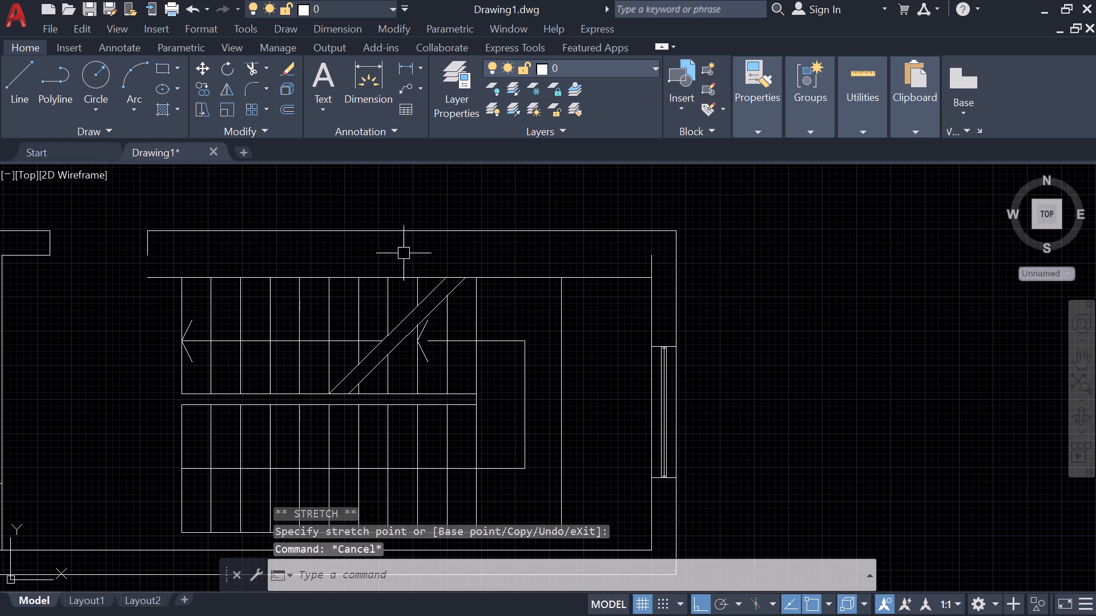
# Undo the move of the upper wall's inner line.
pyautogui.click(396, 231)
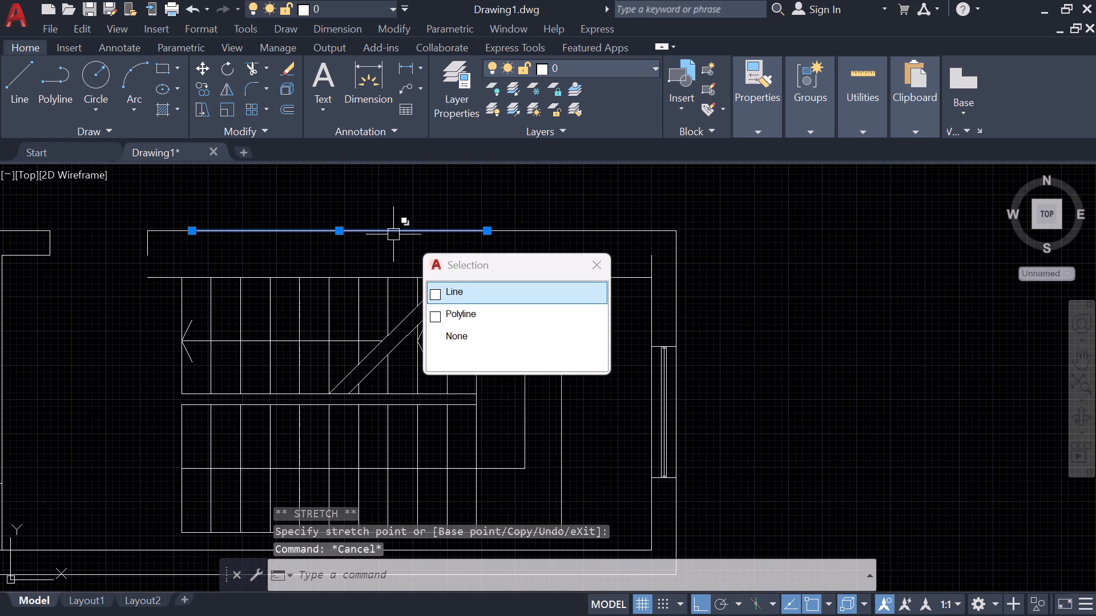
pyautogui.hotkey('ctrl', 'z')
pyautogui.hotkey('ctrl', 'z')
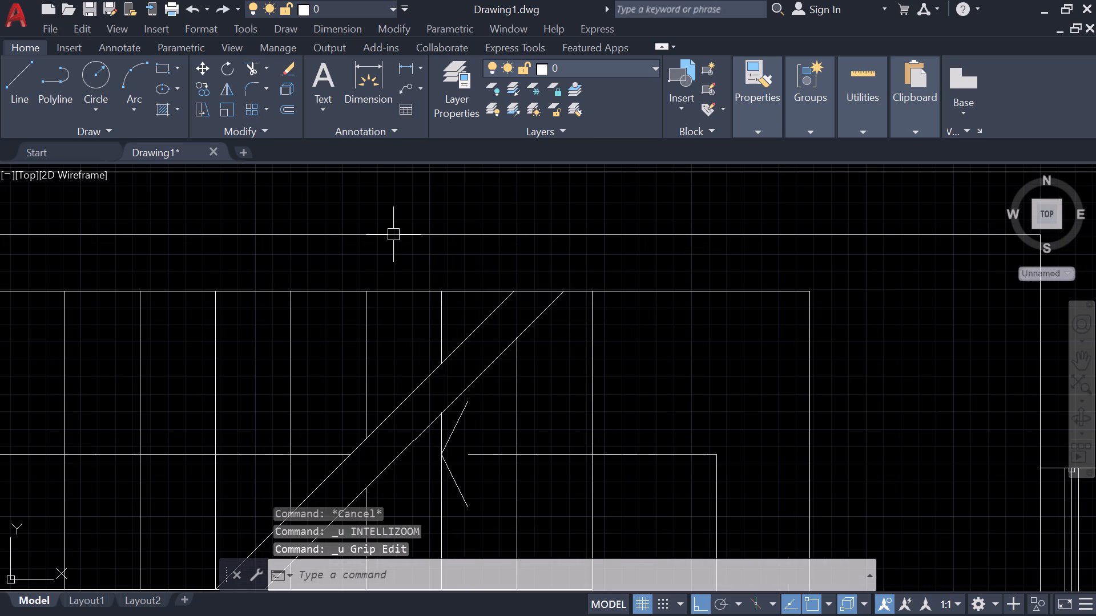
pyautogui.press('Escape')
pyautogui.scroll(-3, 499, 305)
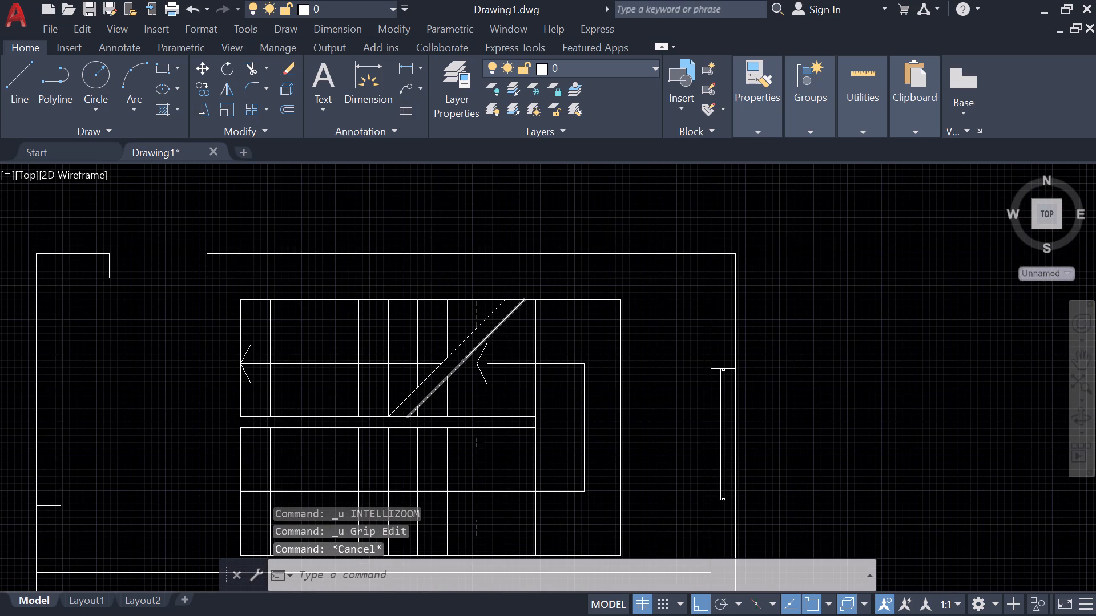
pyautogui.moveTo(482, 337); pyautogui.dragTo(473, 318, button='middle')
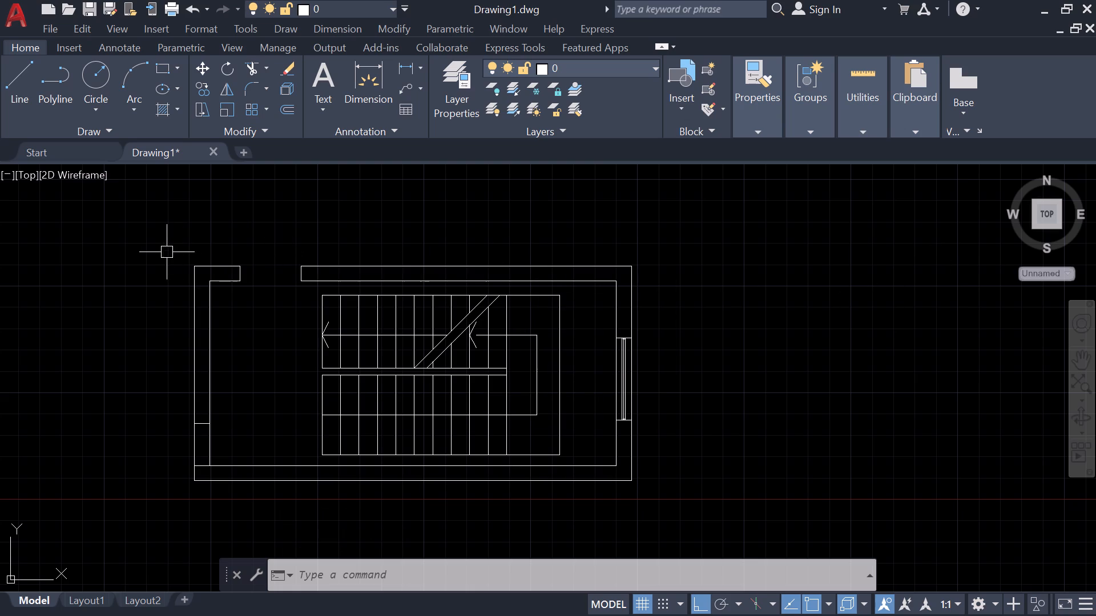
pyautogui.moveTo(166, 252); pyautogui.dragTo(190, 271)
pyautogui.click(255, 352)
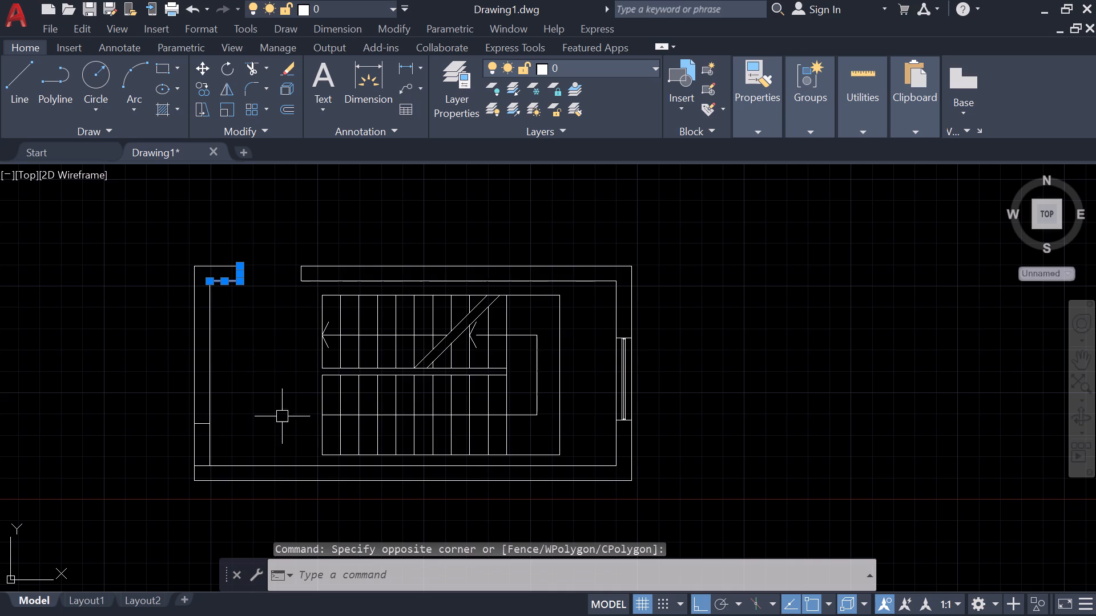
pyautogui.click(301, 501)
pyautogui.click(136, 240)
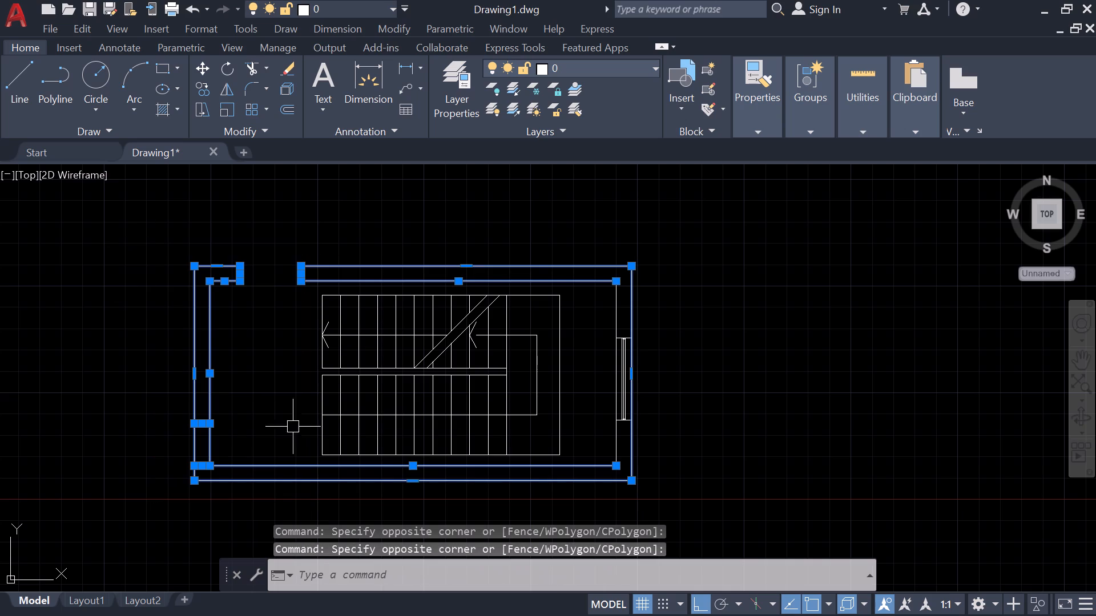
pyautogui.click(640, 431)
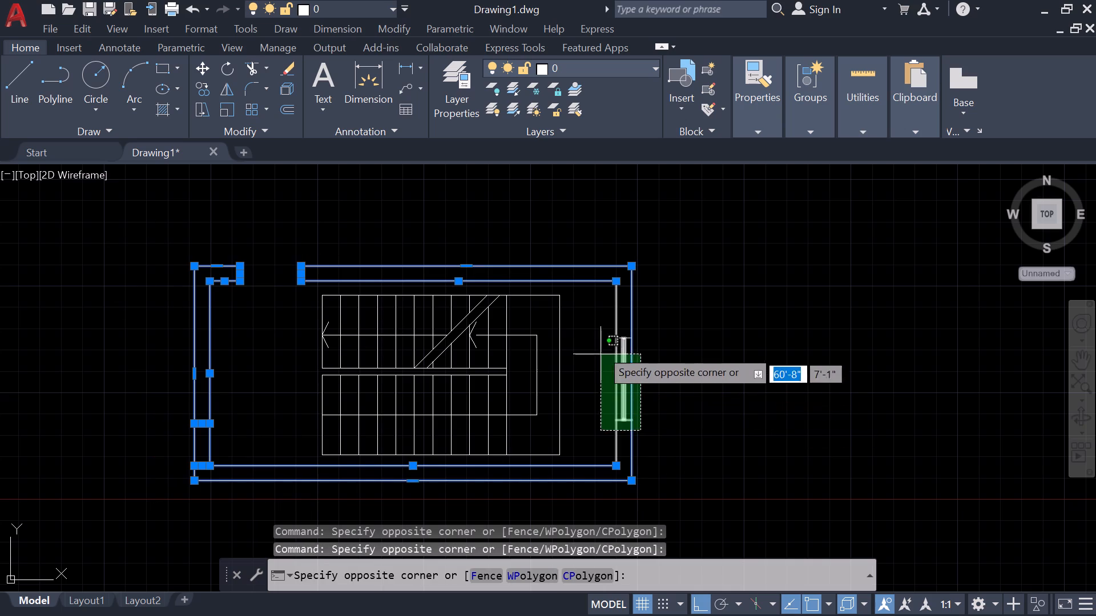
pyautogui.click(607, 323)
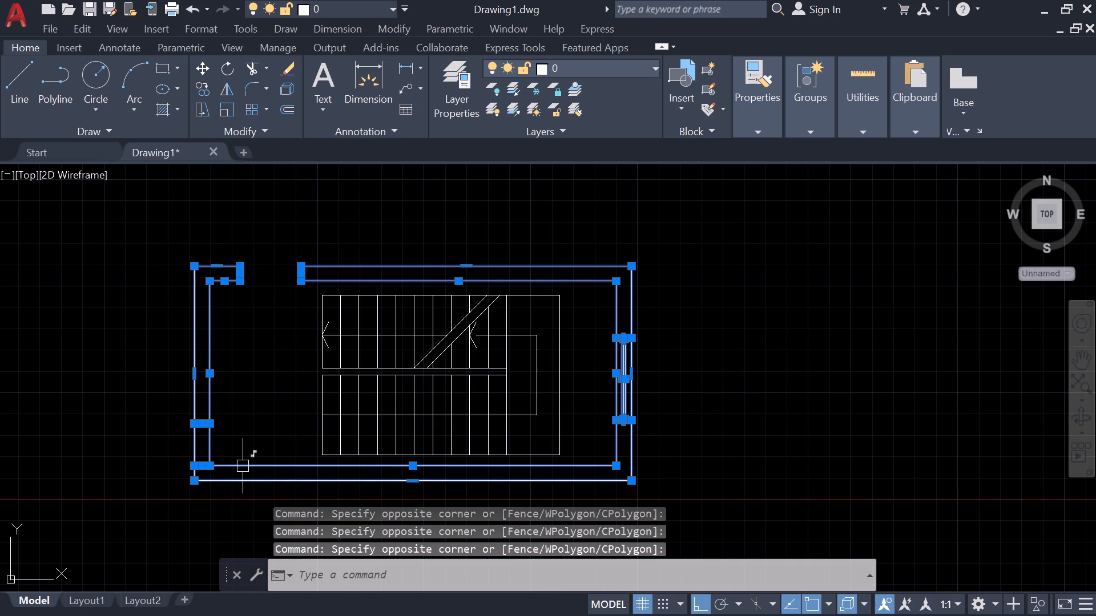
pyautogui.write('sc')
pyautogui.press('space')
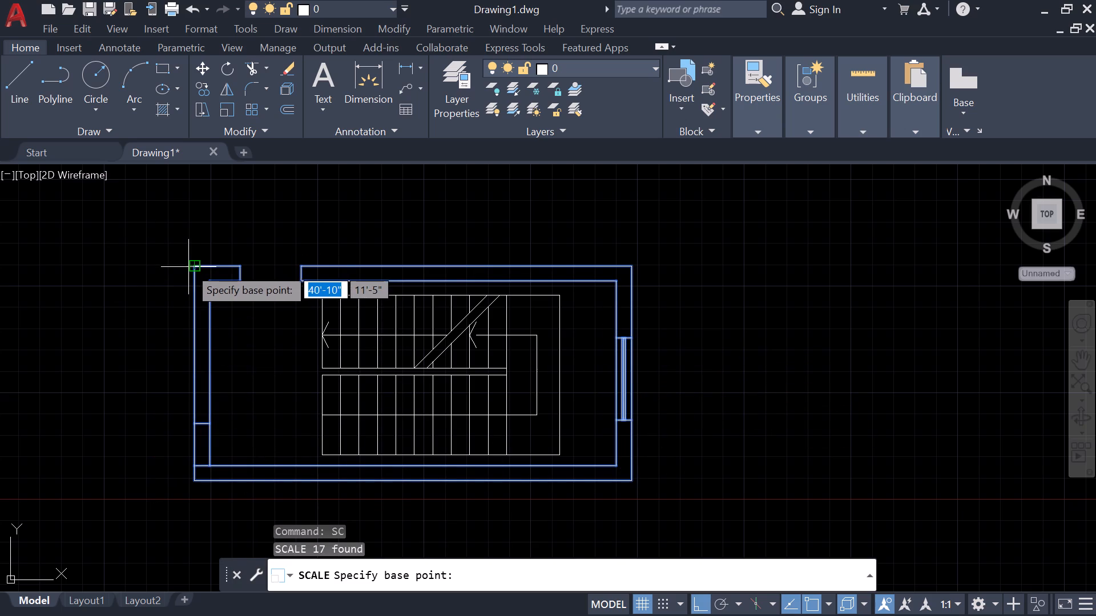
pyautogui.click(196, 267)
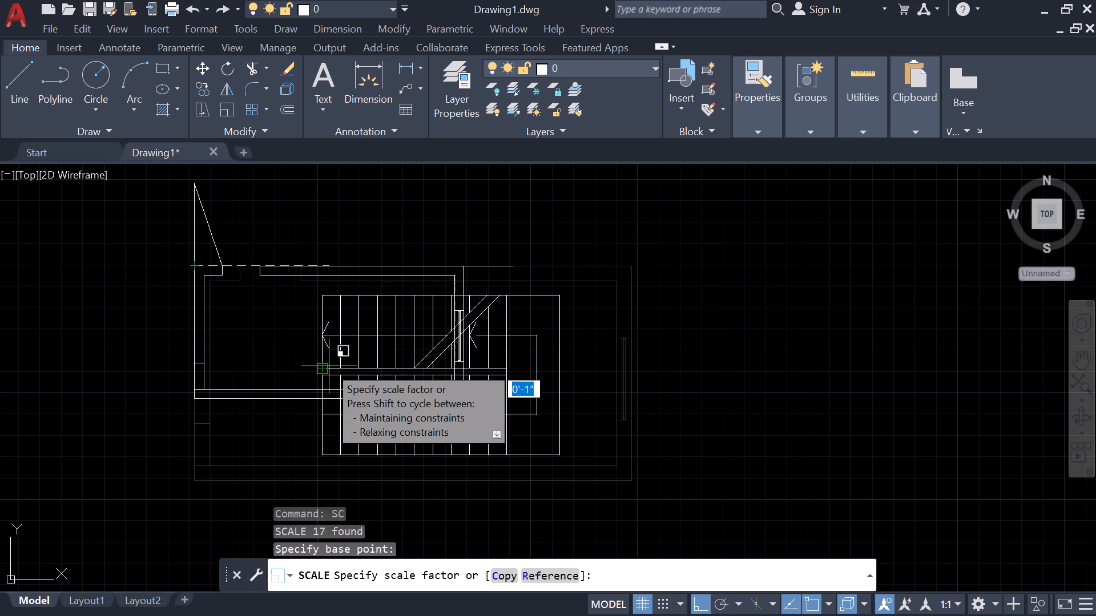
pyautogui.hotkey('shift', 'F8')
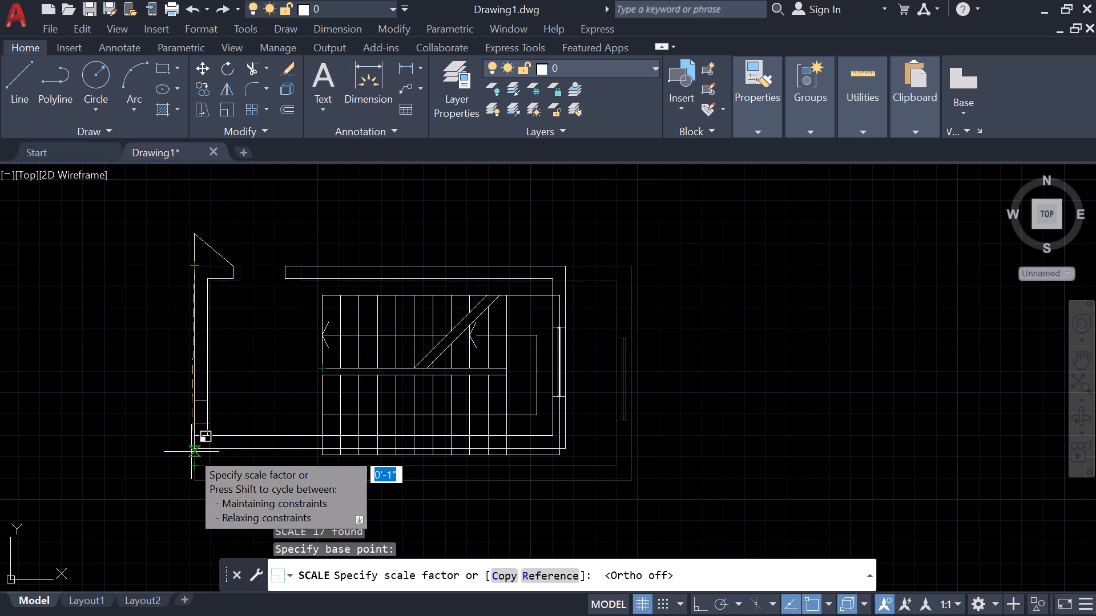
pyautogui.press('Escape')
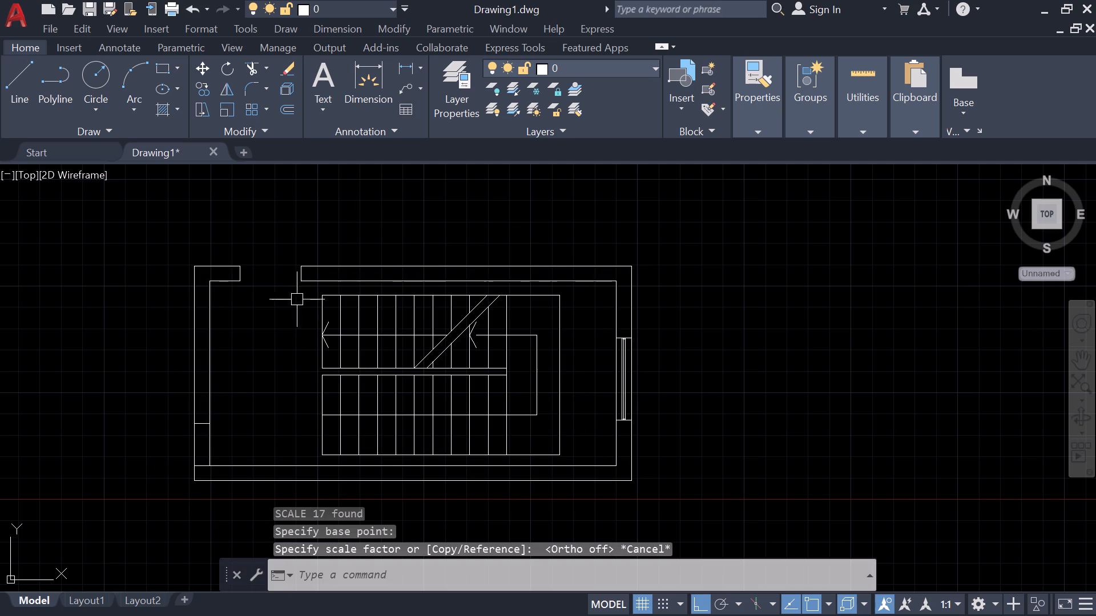
# Move the whole staircase plan straight up about 26' so it sits level beside the staircase section.
pyautogui.scroll(-4, 431, 257)
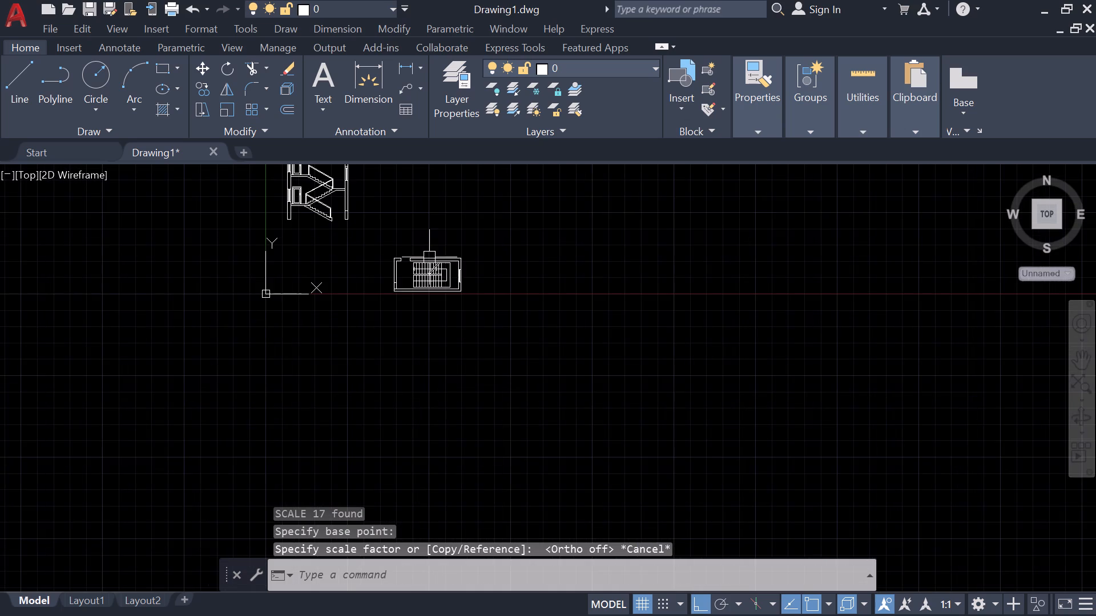
pyautogui.moveTo(430, 238); pyautogui.dragTo(460, 301, button='middle')
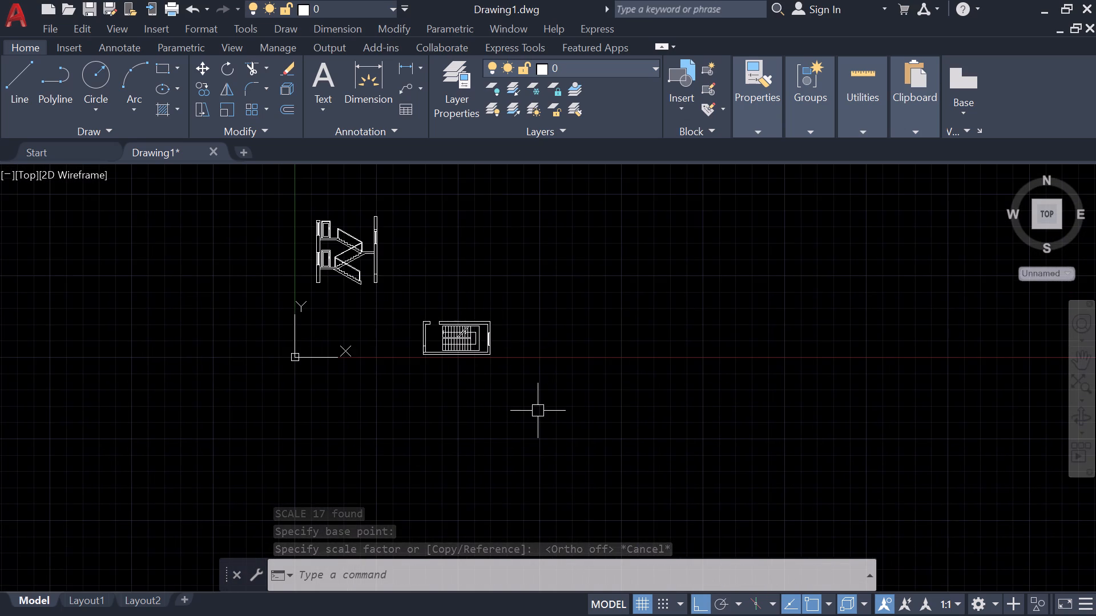
pyautogui.click(538, 411)
pyautogui.click(389, 299)
pyautogui.write('m')
pyautogui.press('space')
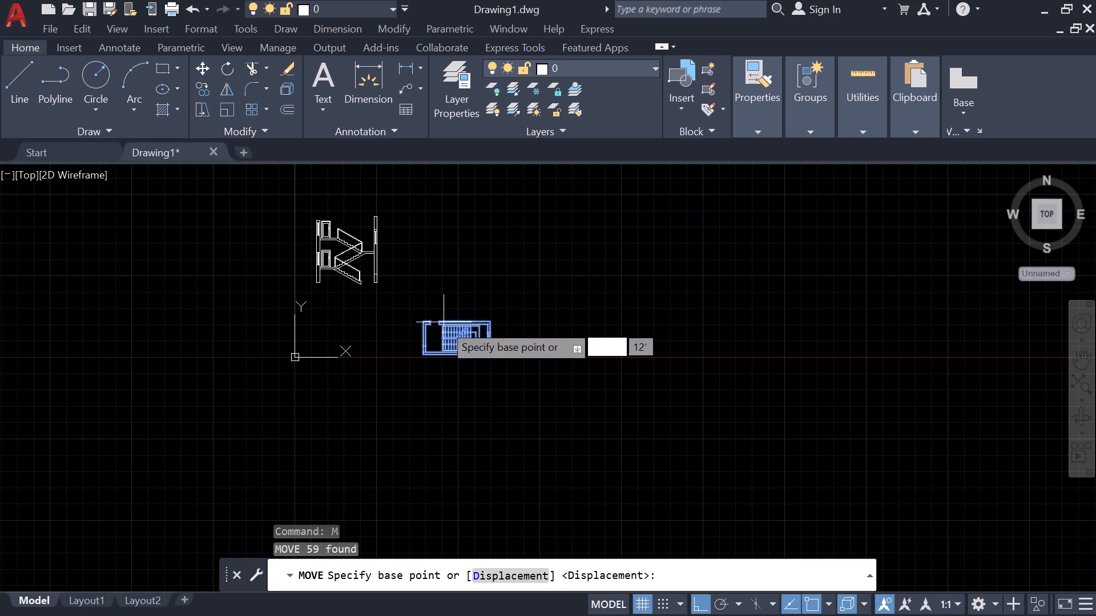
pyautogui.click(466, 342)
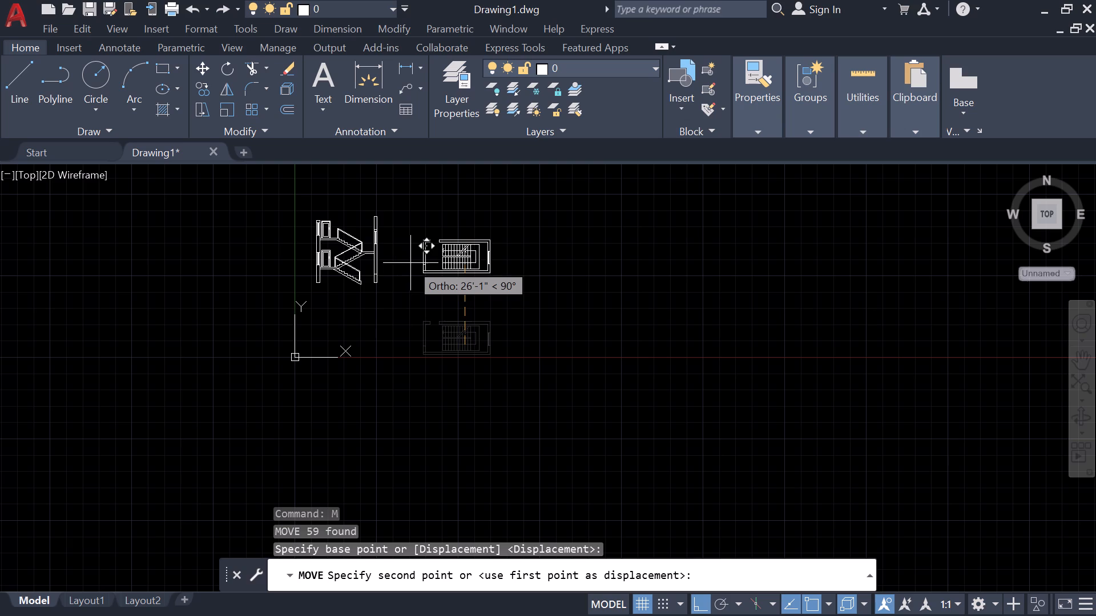
pyautogui.click(410, 263)
pyautogui.press('Escape')
# Add a vertical linear dimension for the full height of the section's landing-side wall, placed outside that wall.
pyautogui.scroll(2, 396, 280)
pyautogui.moveTo(393, 280); pyautogui.dragTo(409, 306, button='middle')
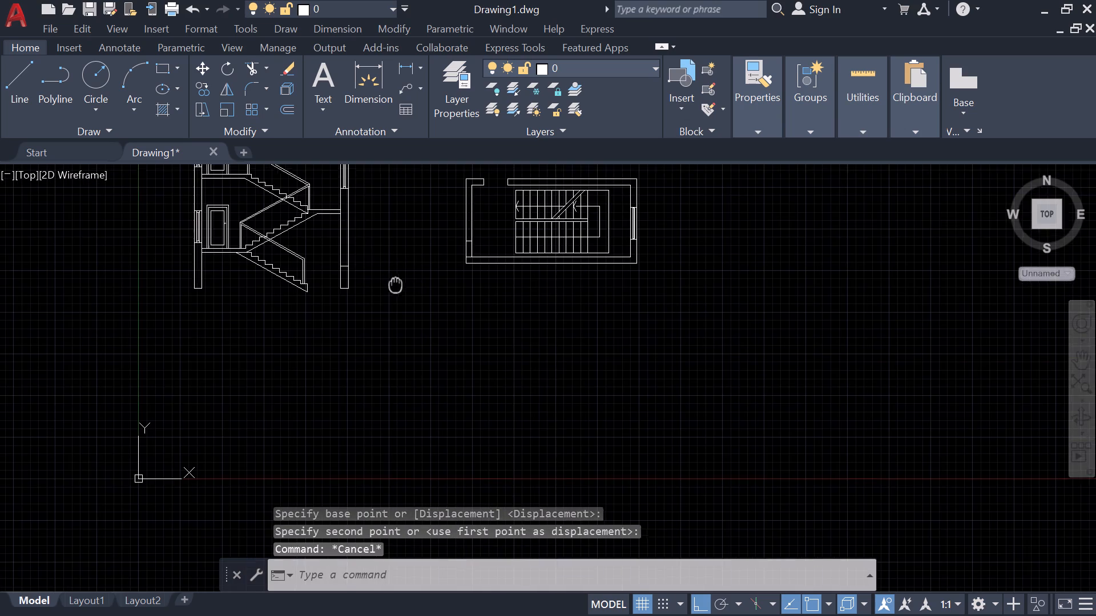
pyautogui.moveTo(409, 306); pyautogui.dragTo(505, 388, button='middle')
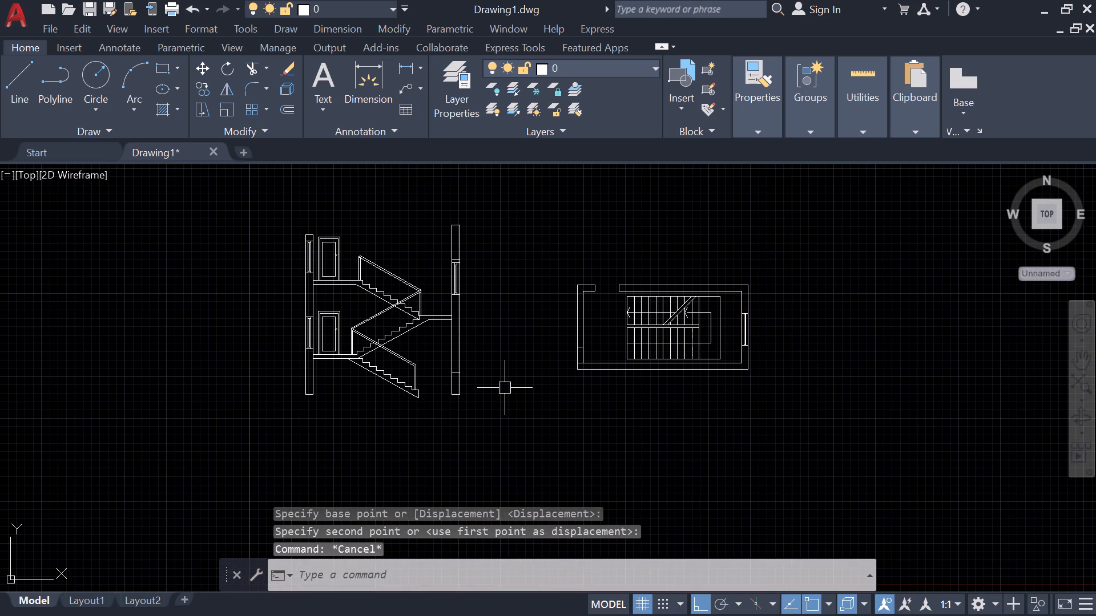
pyautogui.write('diml')
pyautogui.press('Return')
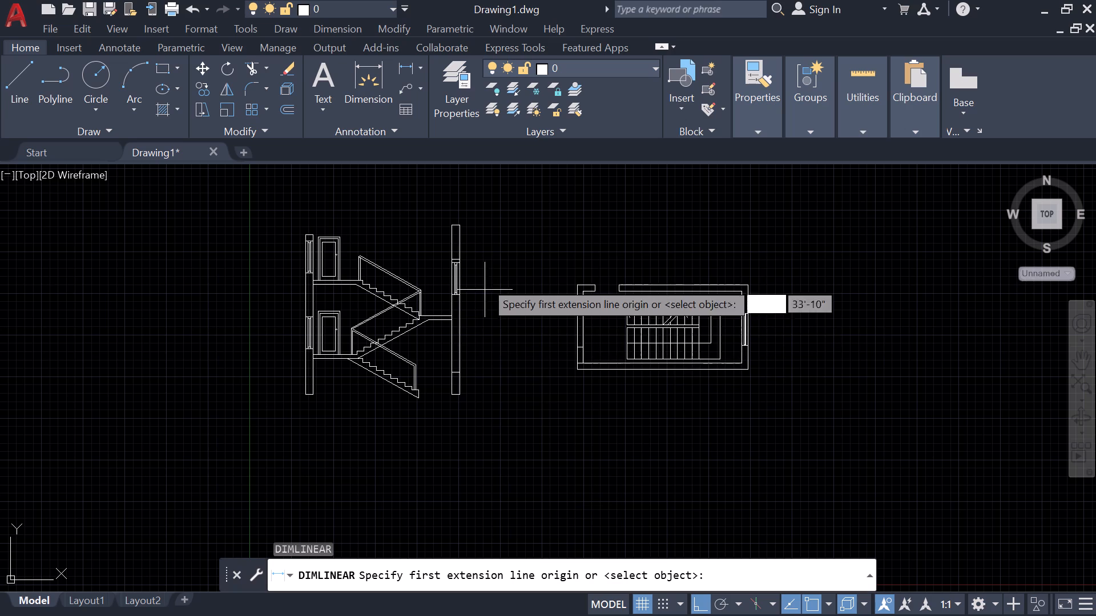
pyautogui.click(461, 224)
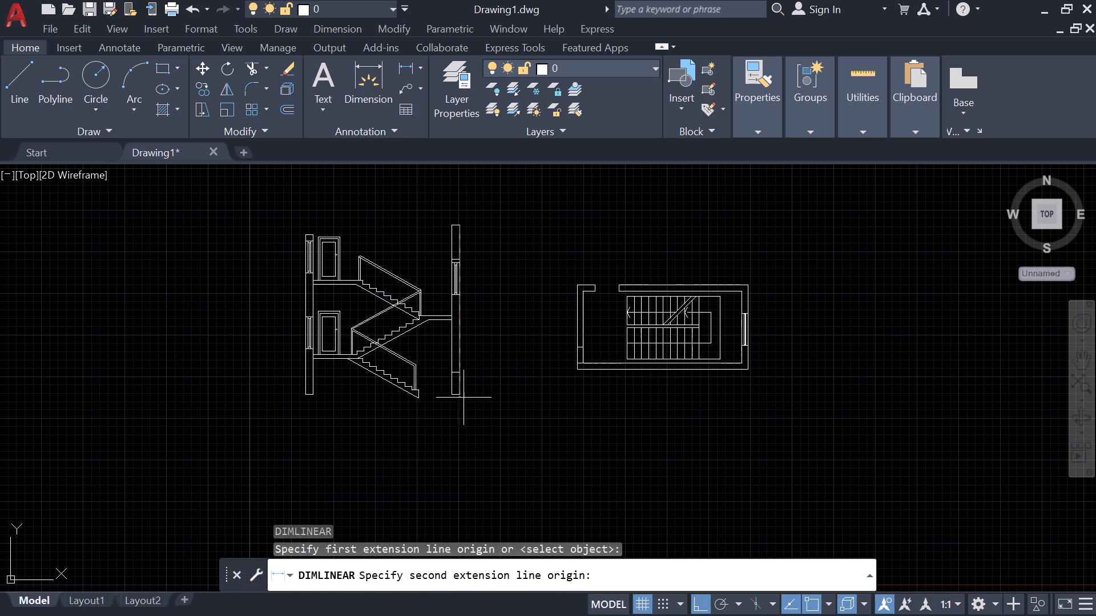
pyautogui.click(460, 392)
pyautogui.click(499, 390)
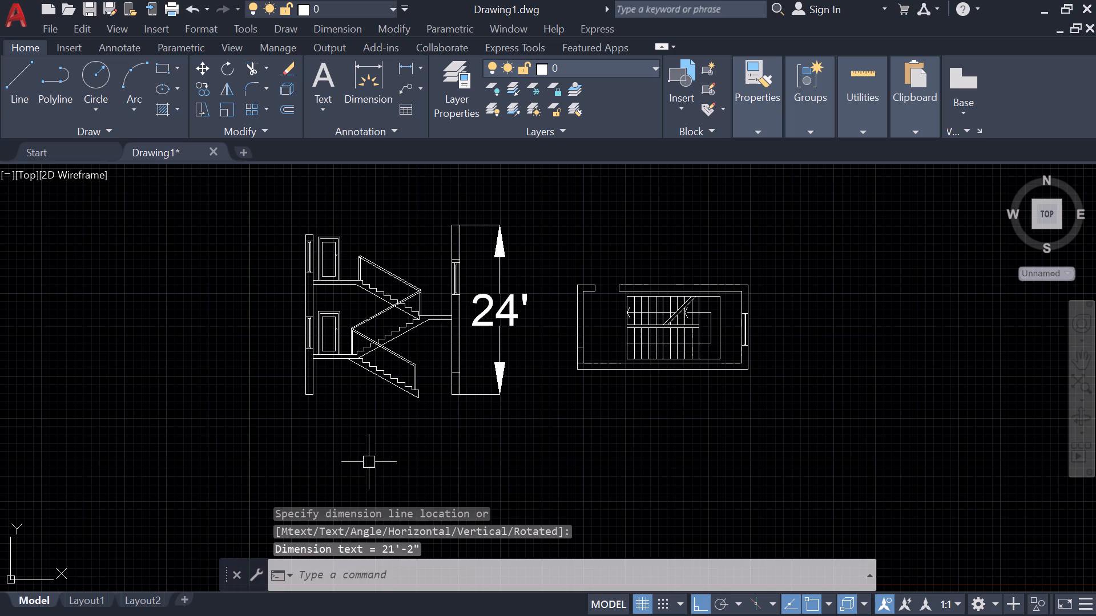
pyautogui.press('Escape')
# Add a horizontal linear dimension for the plan's overall outer length, placed below its bottom wall.
pyautogui.press('d')
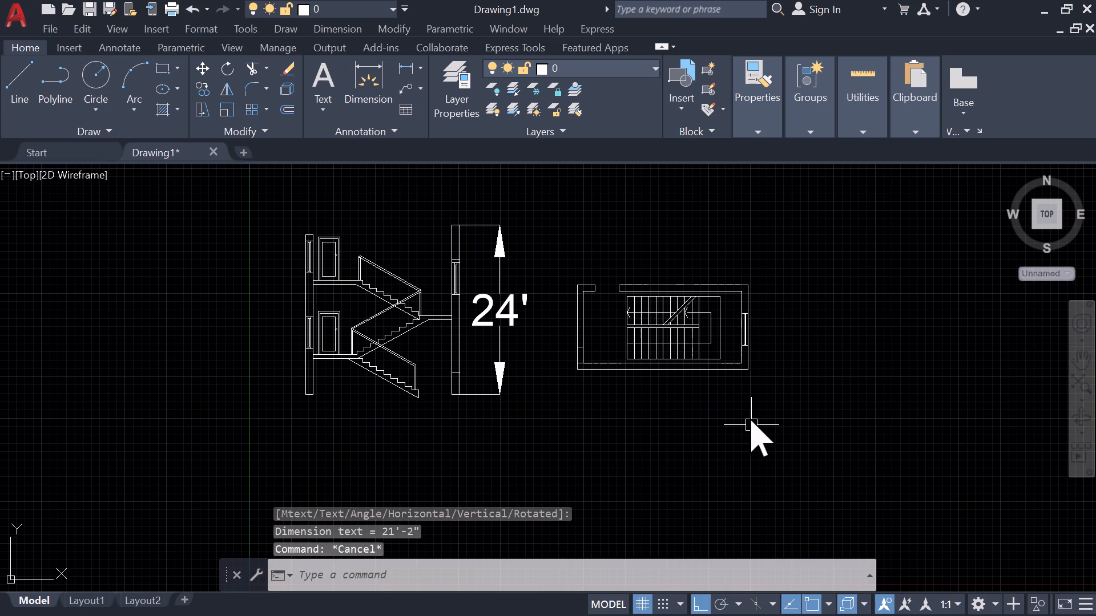
pyautogui.press('i')
pyautogui.write('ml')
pyautogui.press('space')
pyautogui.click(751, 370)
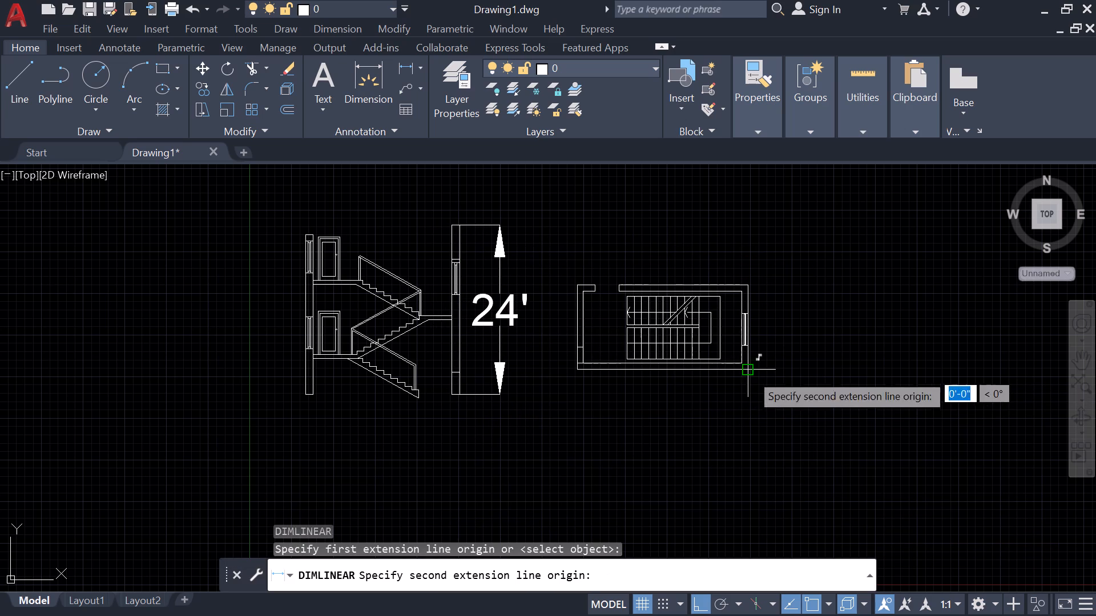
pyautogui.click(577, 370)
pyautogui.click(587, 417)
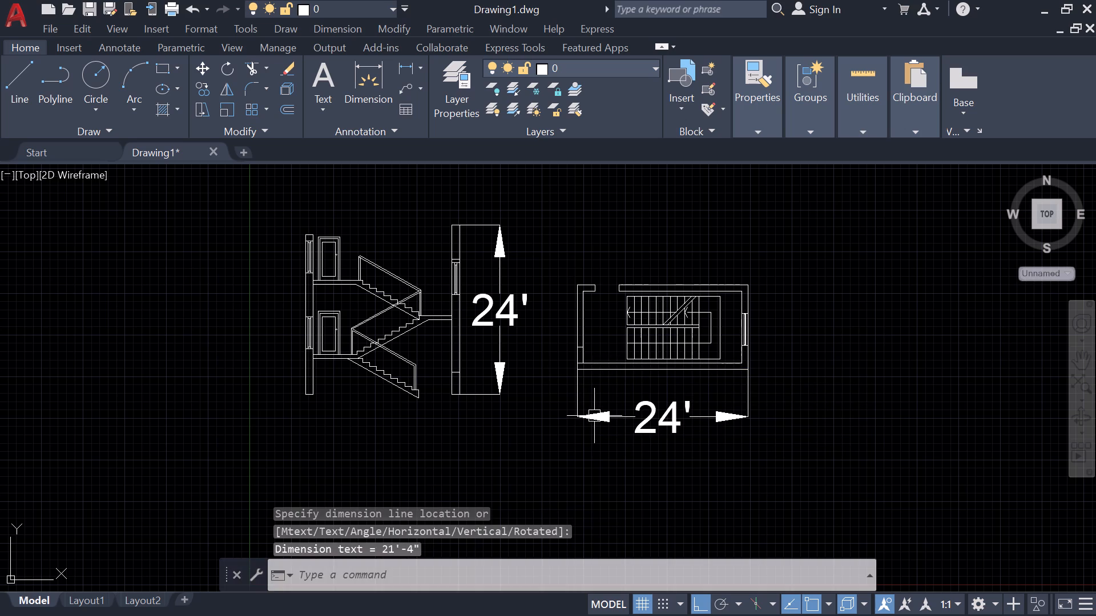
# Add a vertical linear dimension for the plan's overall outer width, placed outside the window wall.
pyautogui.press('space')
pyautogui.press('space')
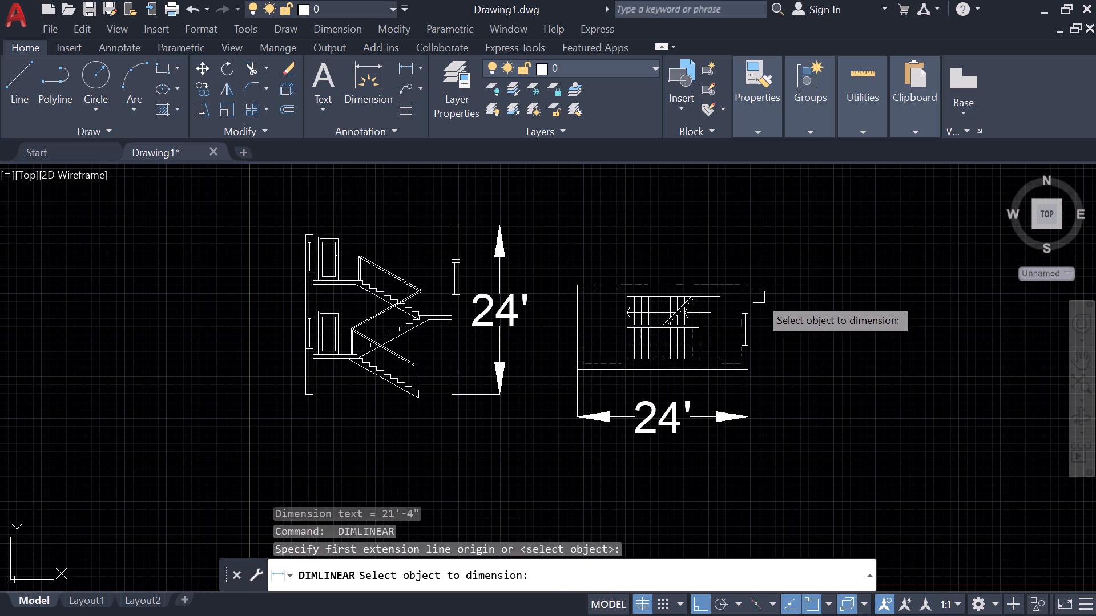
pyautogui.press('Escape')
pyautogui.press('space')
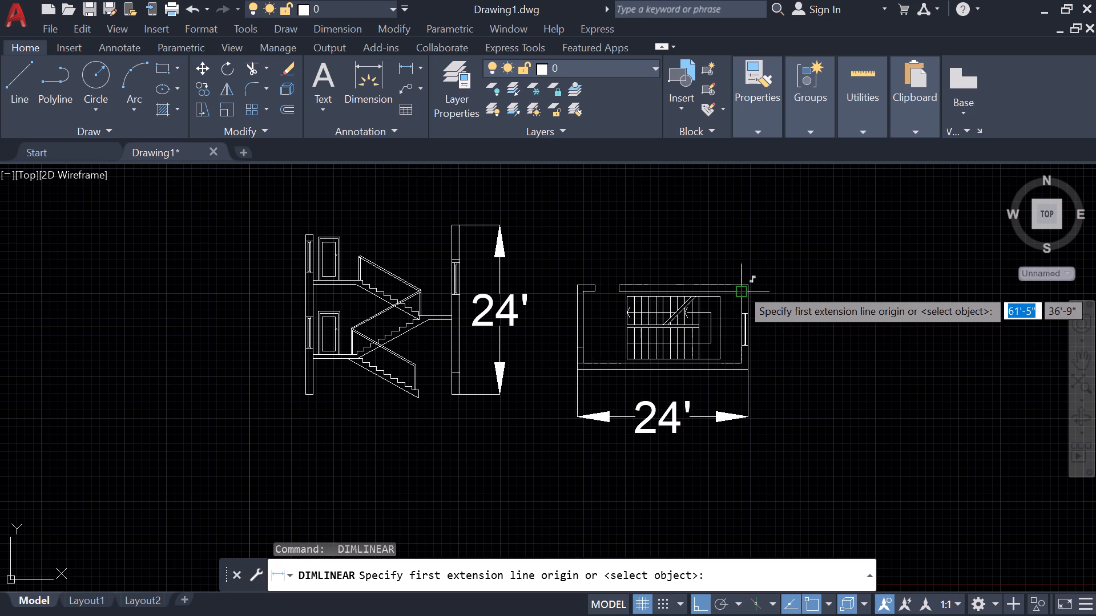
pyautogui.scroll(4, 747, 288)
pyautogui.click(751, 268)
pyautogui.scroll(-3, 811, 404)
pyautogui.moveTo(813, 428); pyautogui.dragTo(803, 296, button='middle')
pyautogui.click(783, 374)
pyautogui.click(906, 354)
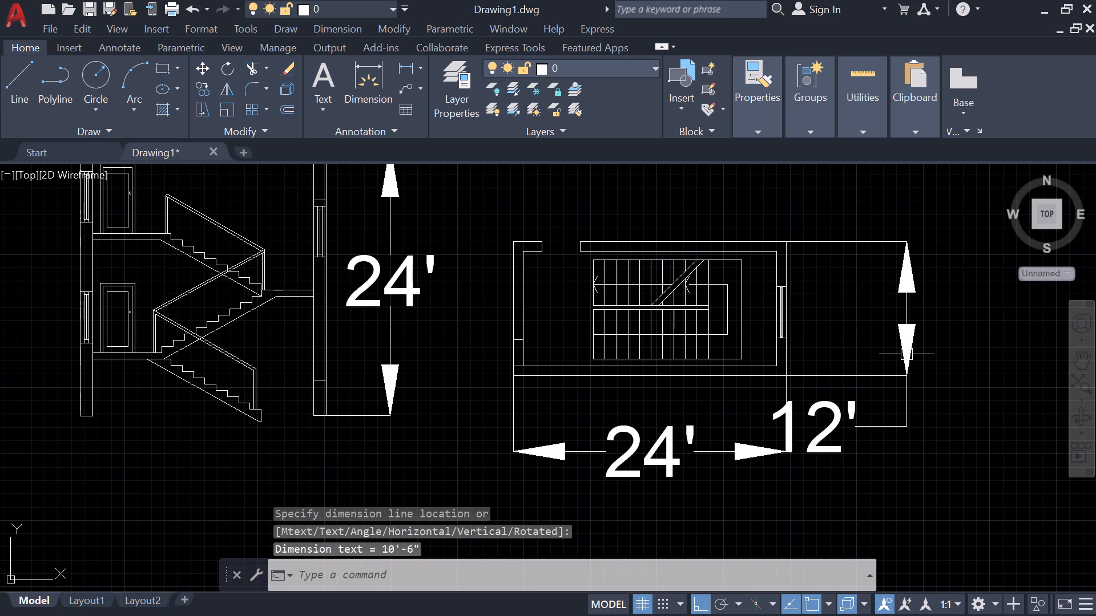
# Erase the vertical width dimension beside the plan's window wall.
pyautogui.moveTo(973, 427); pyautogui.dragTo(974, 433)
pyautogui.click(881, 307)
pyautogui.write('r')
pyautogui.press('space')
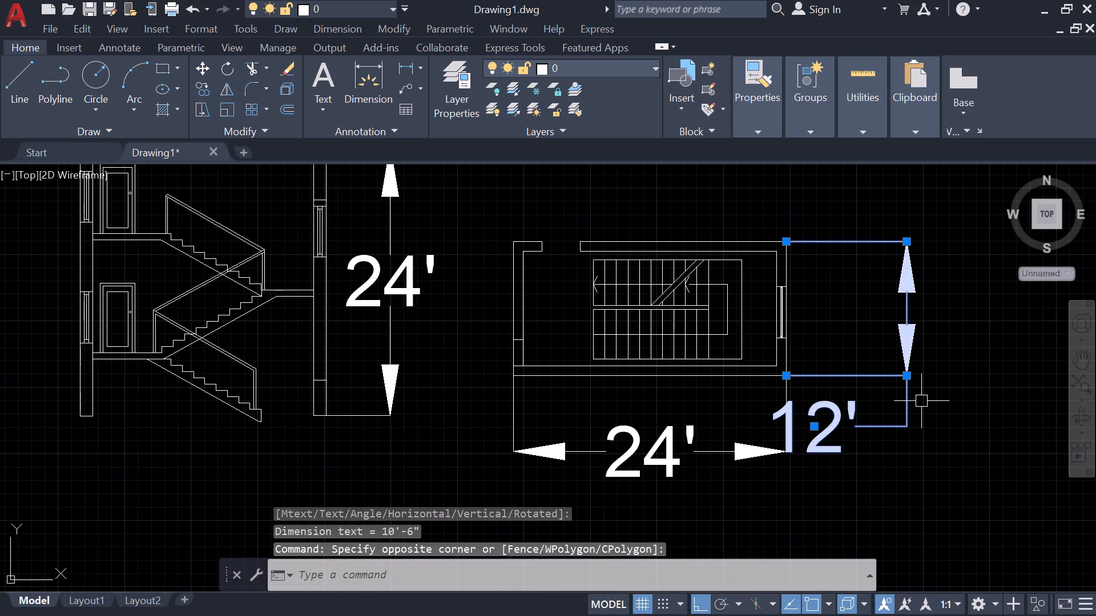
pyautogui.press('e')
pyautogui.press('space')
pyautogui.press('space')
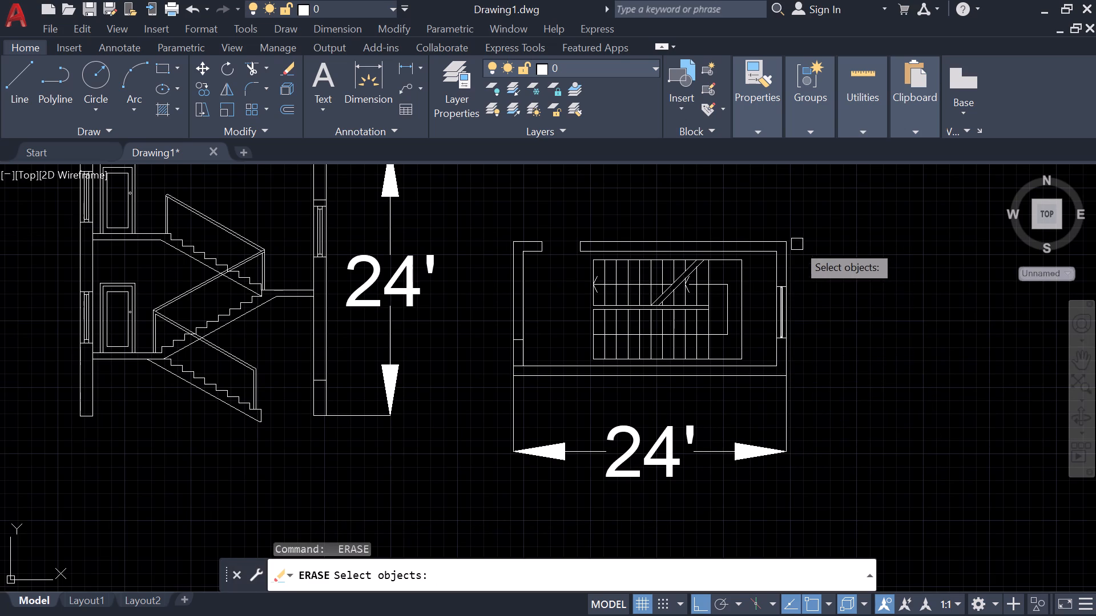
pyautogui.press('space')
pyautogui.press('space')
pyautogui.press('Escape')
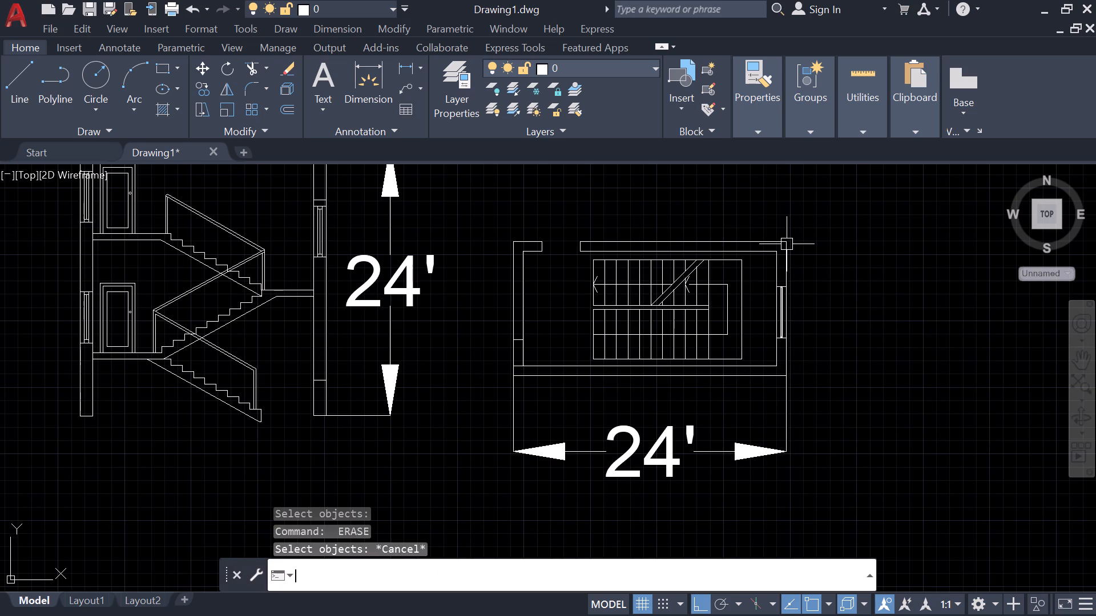
# Dimension the plan's overall outer width again, placing the dimension line farther out from the window wall.
pyautogui.write('diml')
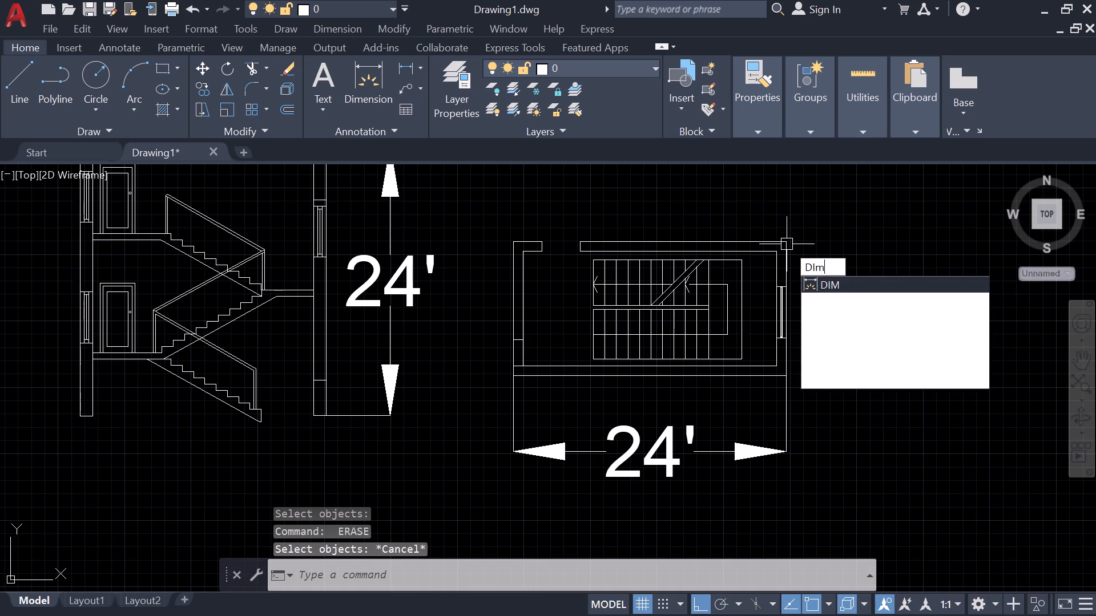
pyautogui.press('space')
pyautogui.click(787, 244)
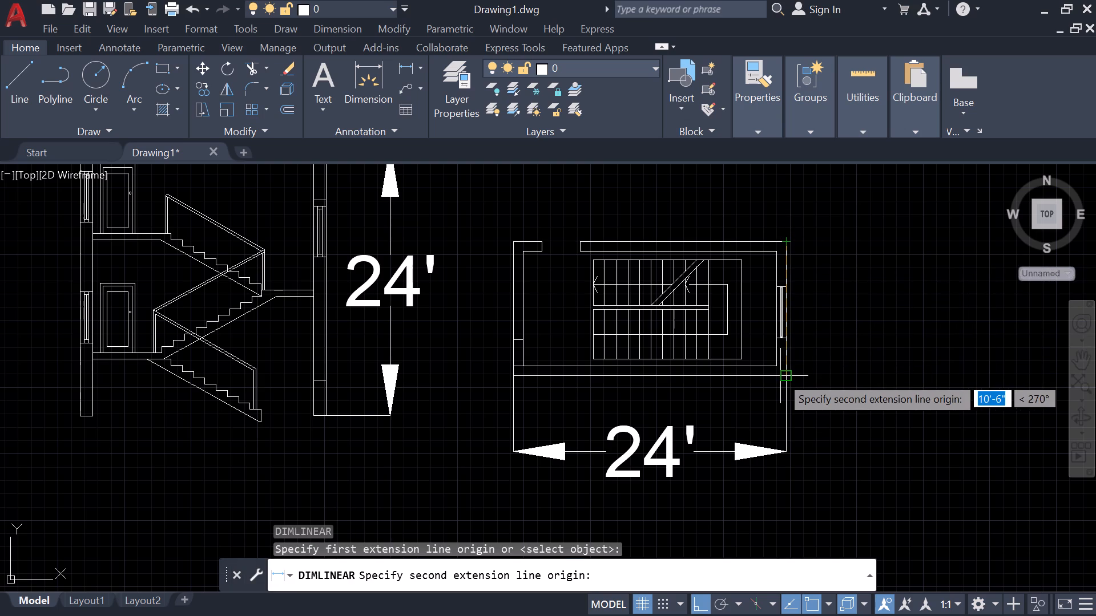
pyautogui.click(787, 375)
pyautogui.click(970, 367)
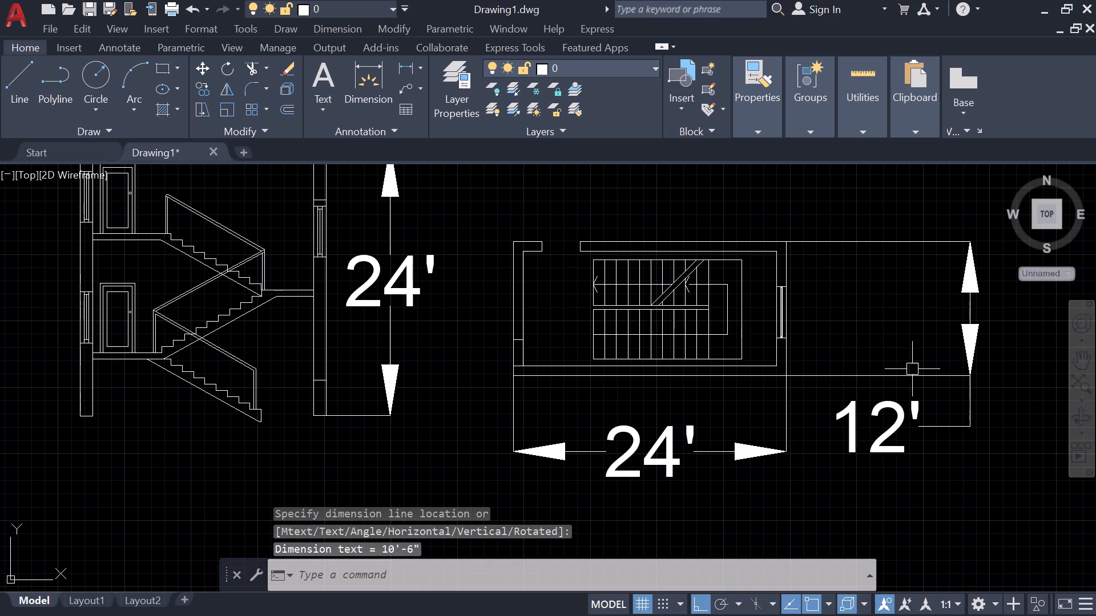
pyautogui.press('Escape')
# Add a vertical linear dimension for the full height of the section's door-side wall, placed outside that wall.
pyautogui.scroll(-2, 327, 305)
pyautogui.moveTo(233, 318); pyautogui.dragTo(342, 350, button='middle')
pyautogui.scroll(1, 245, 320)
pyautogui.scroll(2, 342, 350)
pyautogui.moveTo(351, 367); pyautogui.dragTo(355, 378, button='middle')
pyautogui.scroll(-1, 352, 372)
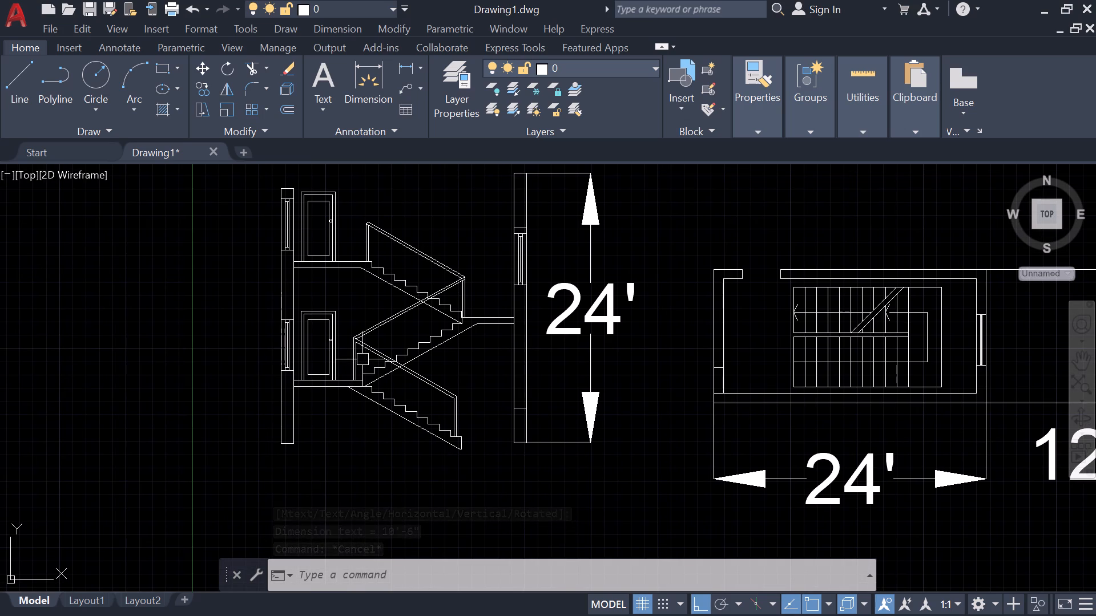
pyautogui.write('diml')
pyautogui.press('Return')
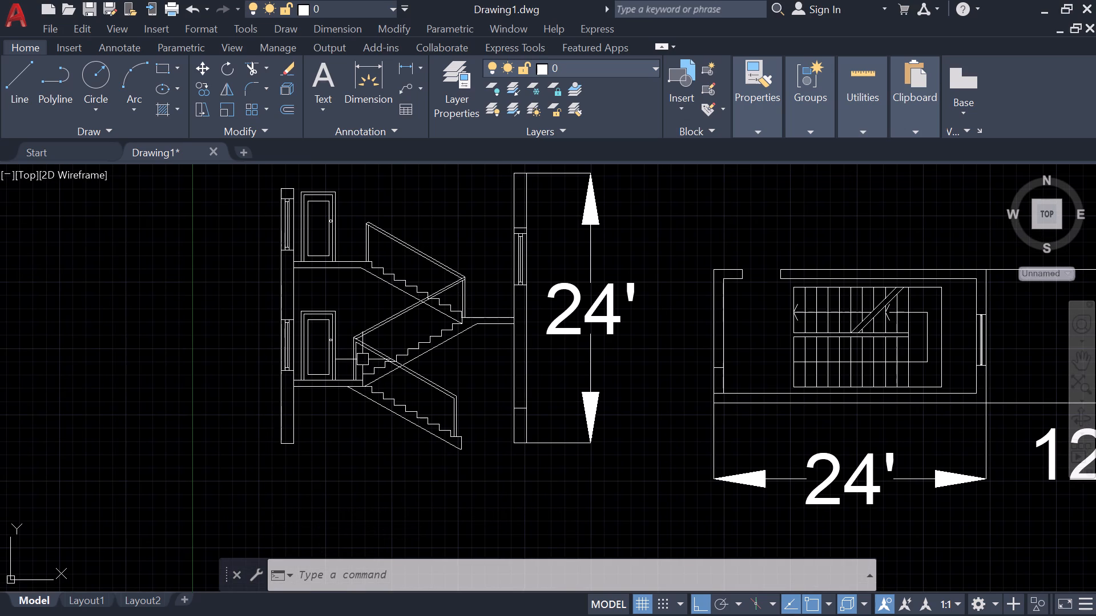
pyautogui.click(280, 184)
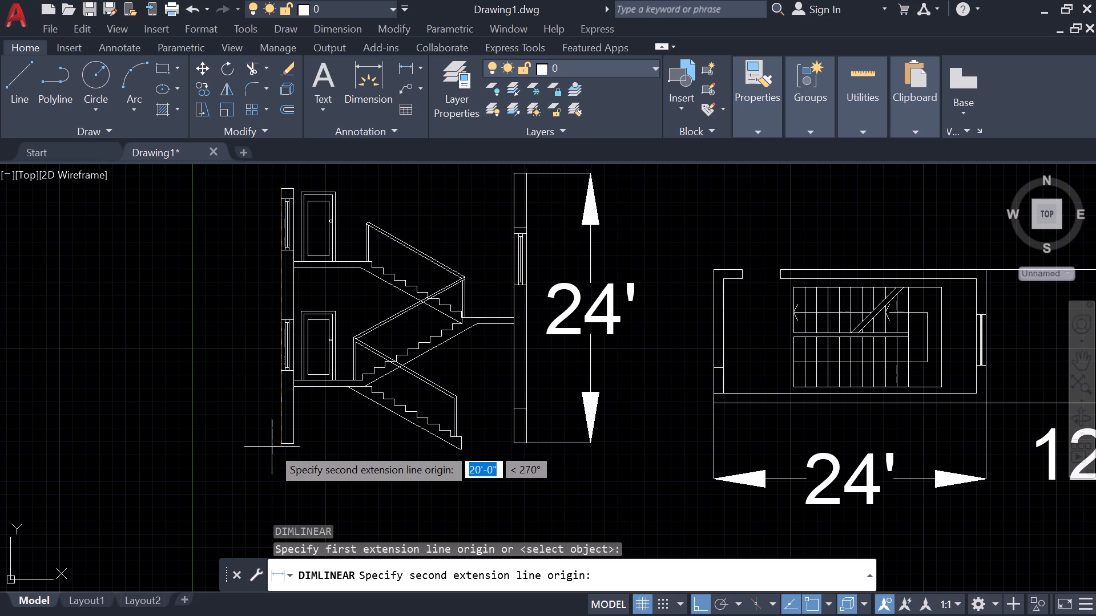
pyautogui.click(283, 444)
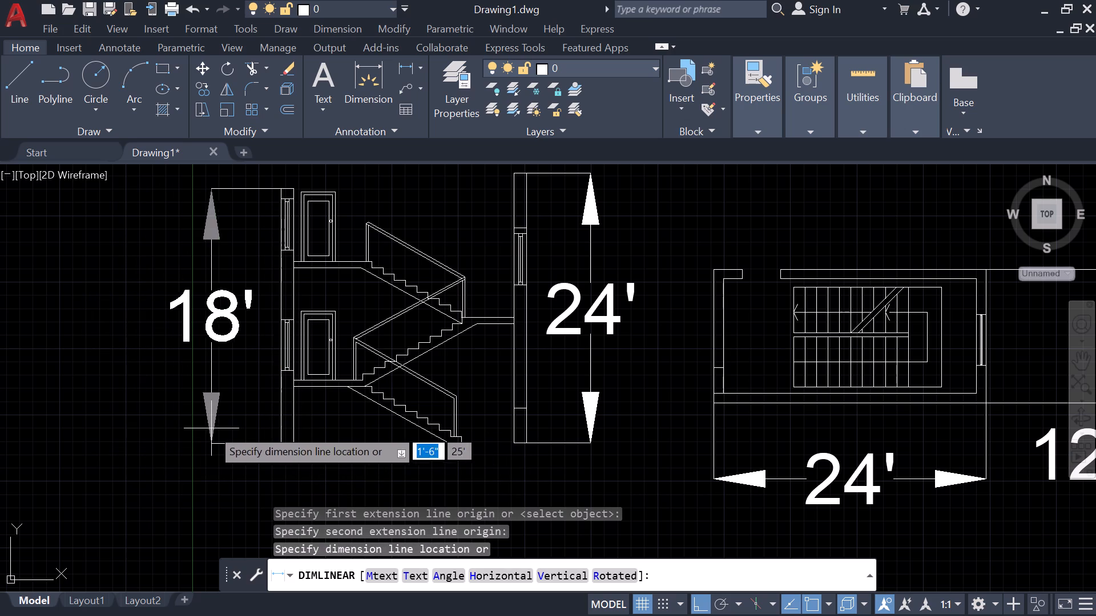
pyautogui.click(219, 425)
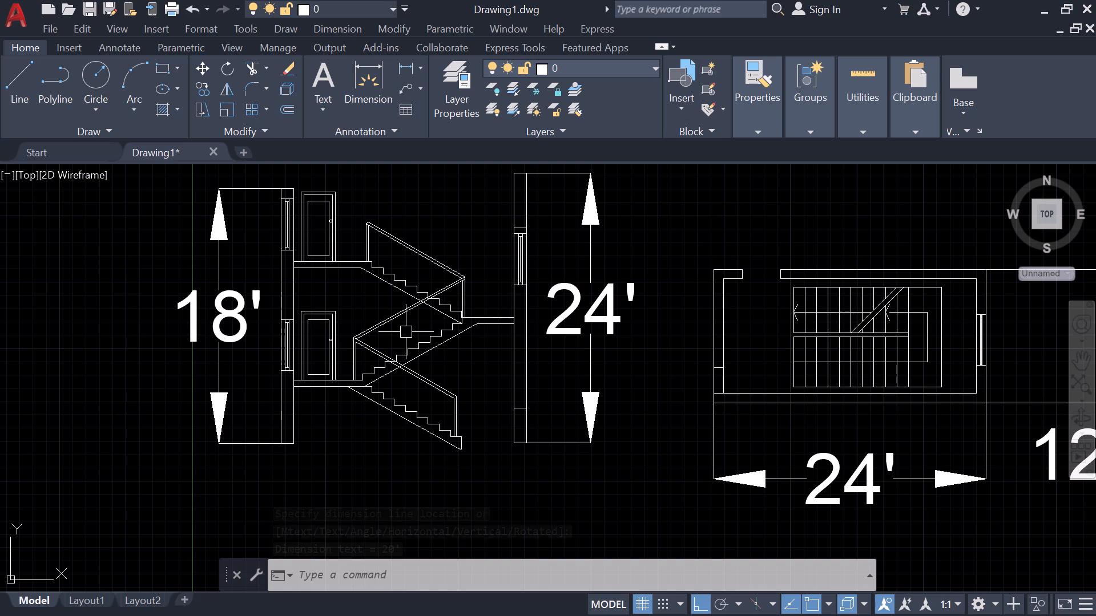
# Add a horizontal linear dimension between the inner faces of the section's two walls, placed below the lowest flight.
pyautogui.write('diml')
pyautogui.press('Return')
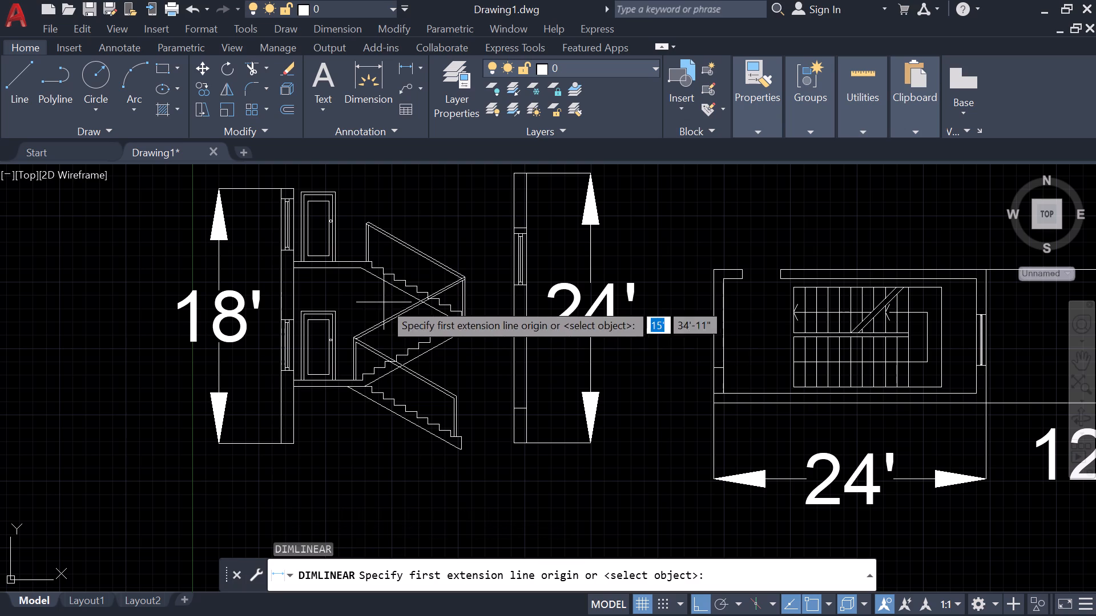
pyautogui.click(512, 445)
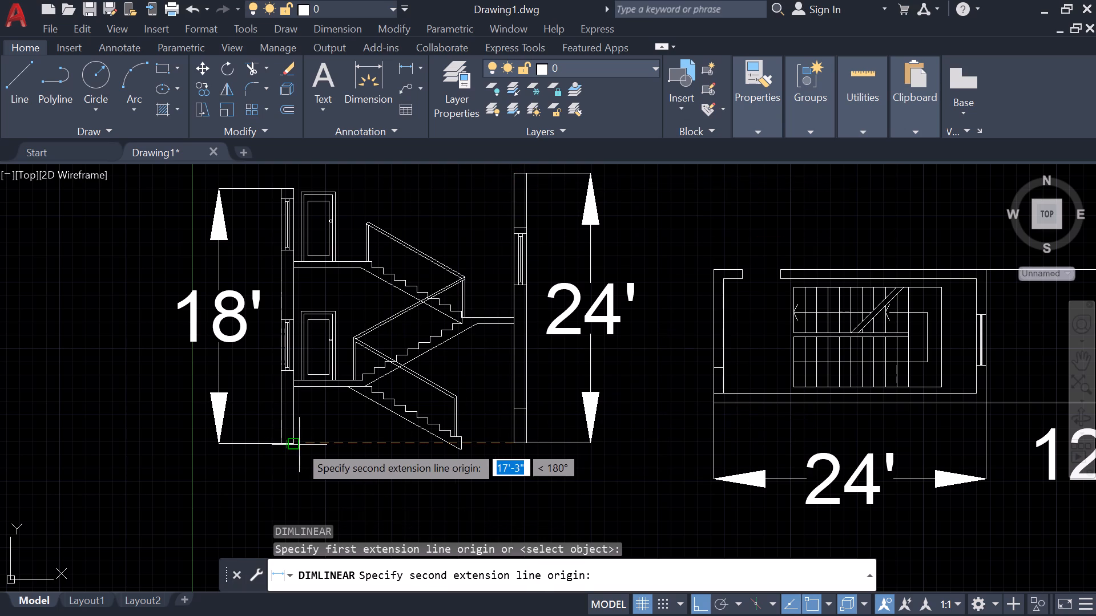
pyautogui.click(296, 445)
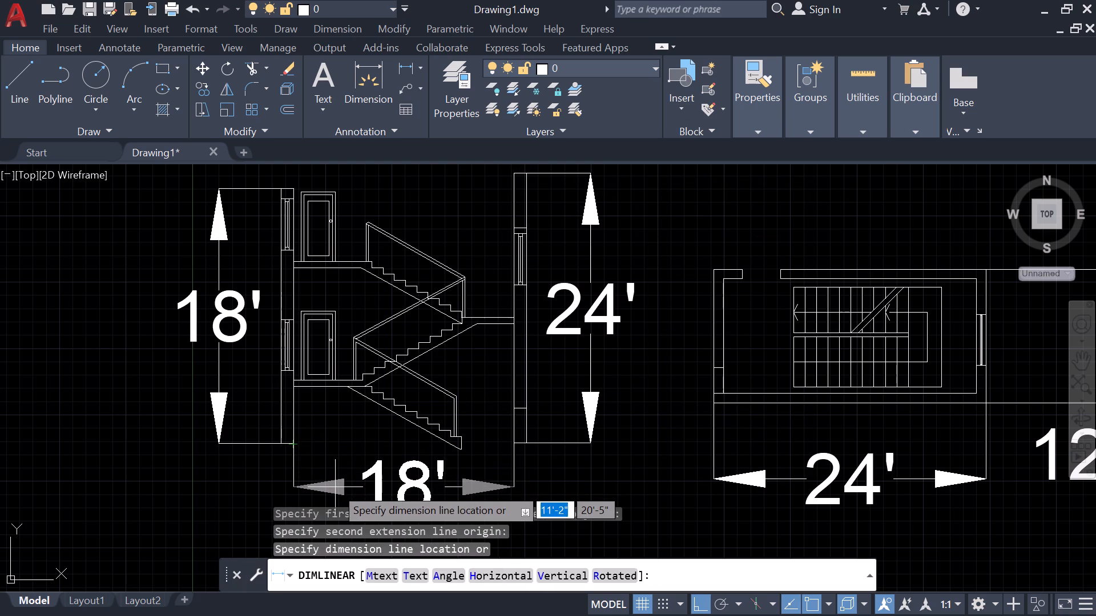
pyautogui.click(335, 487)
pyautogui.press('Escape')
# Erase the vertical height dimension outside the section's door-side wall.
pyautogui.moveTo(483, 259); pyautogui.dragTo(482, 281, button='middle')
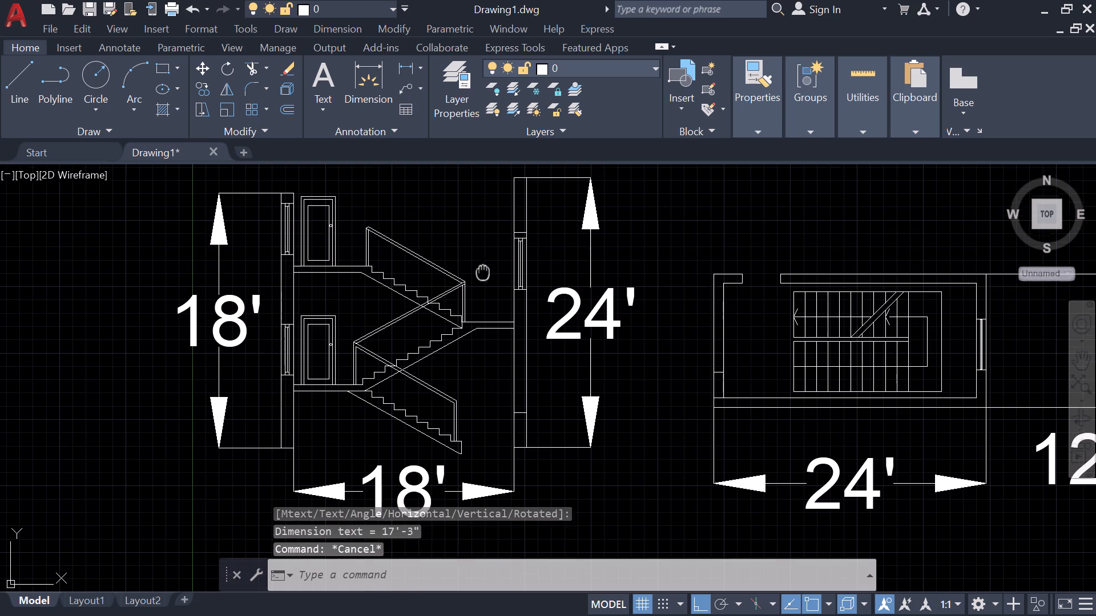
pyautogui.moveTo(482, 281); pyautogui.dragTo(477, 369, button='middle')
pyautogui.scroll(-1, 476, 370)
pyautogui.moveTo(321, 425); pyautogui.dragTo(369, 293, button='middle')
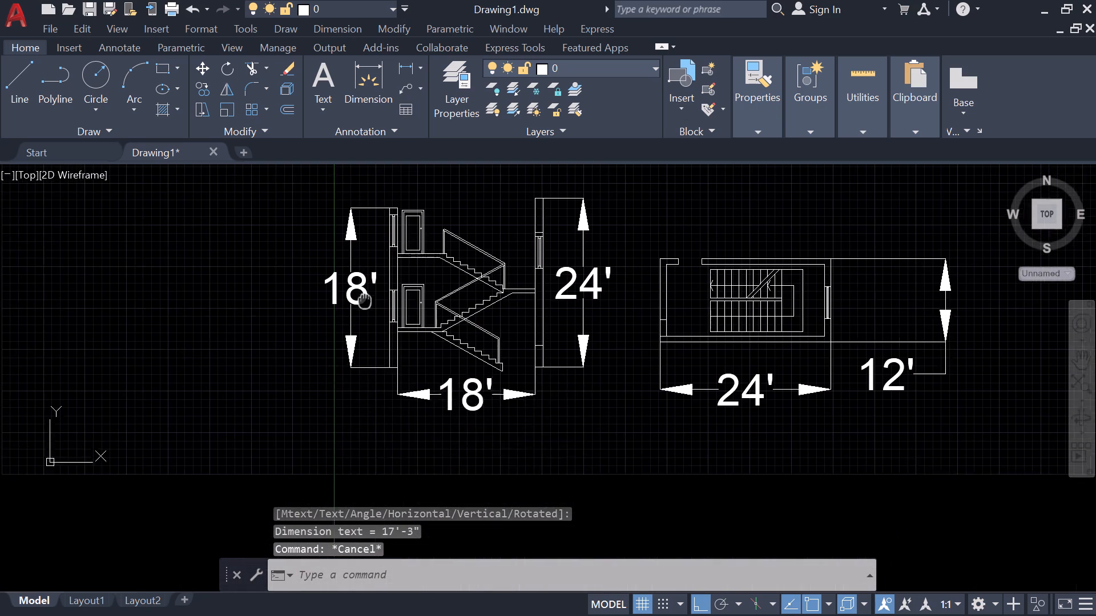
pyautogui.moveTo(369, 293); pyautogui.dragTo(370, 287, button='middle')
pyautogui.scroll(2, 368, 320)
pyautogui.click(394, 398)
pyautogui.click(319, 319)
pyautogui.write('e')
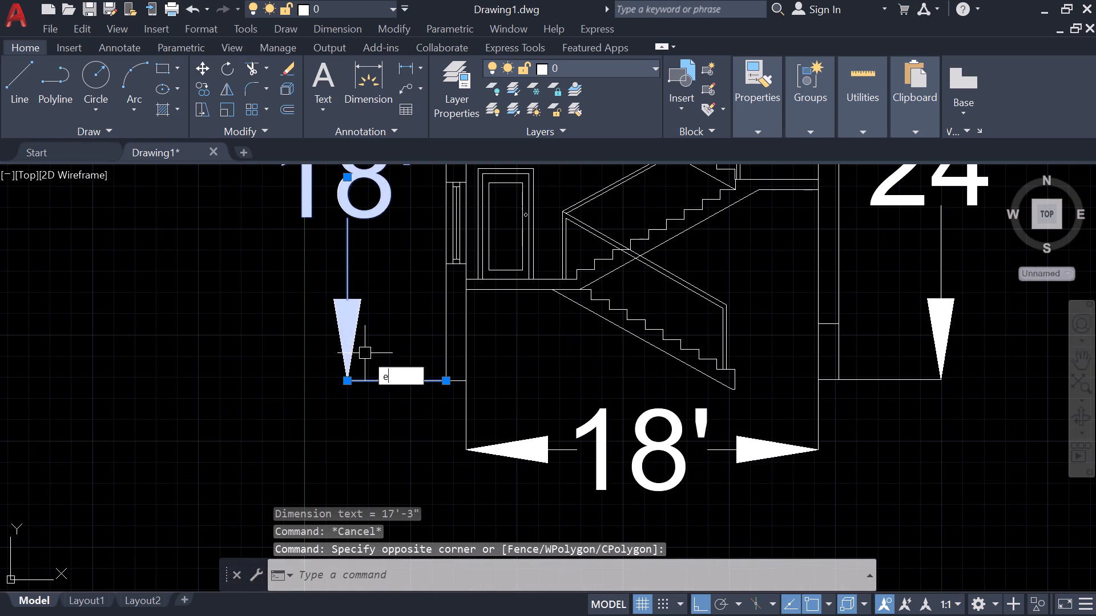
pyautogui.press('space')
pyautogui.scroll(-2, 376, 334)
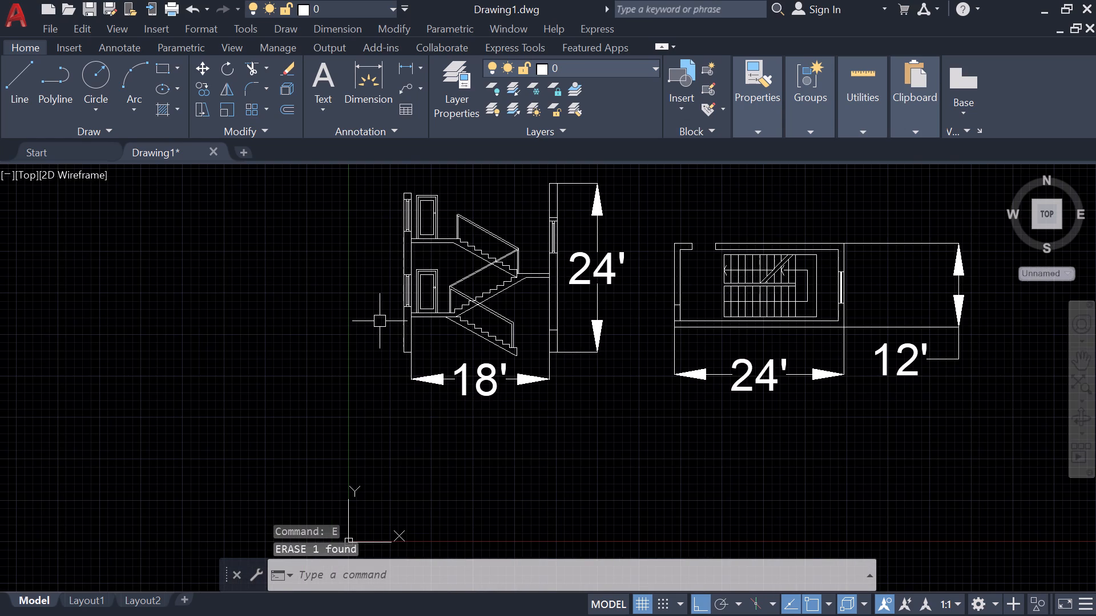
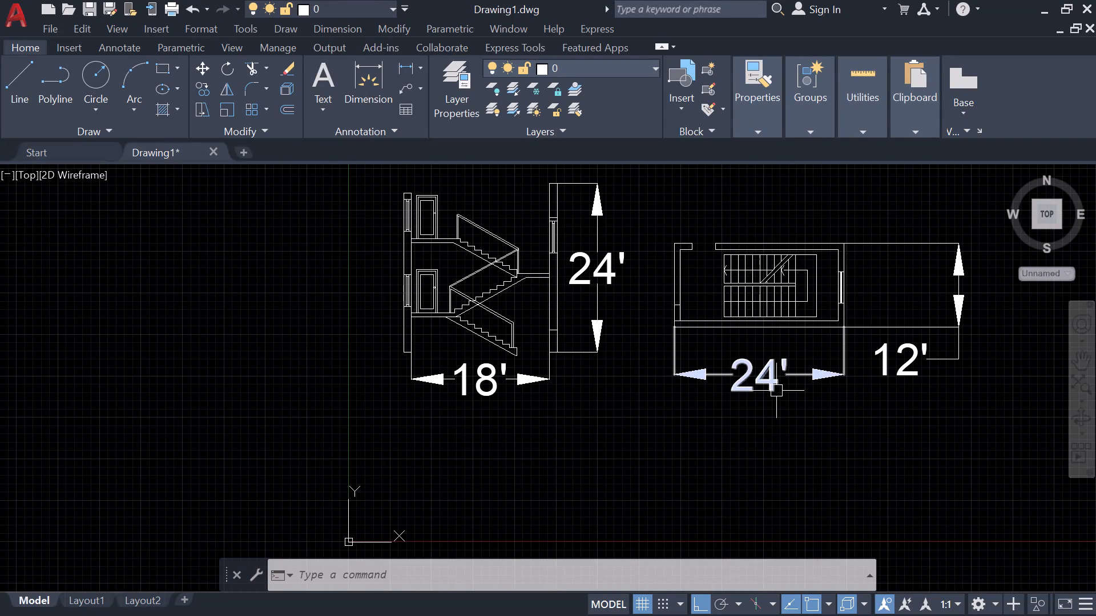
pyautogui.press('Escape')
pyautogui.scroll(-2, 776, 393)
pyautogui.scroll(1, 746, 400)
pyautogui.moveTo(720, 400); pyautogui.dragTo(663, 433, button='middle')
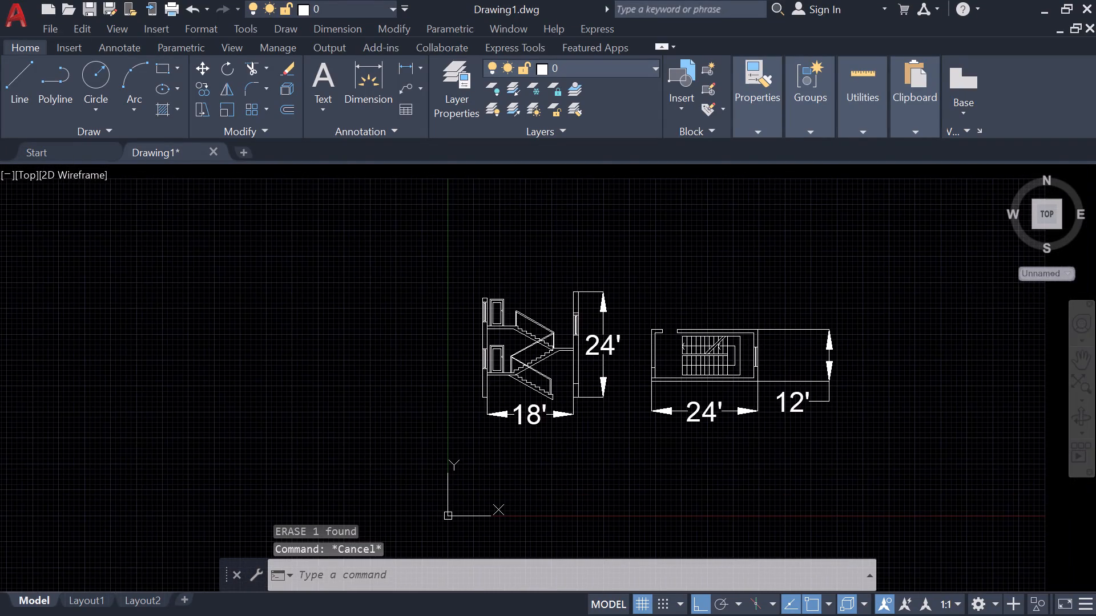
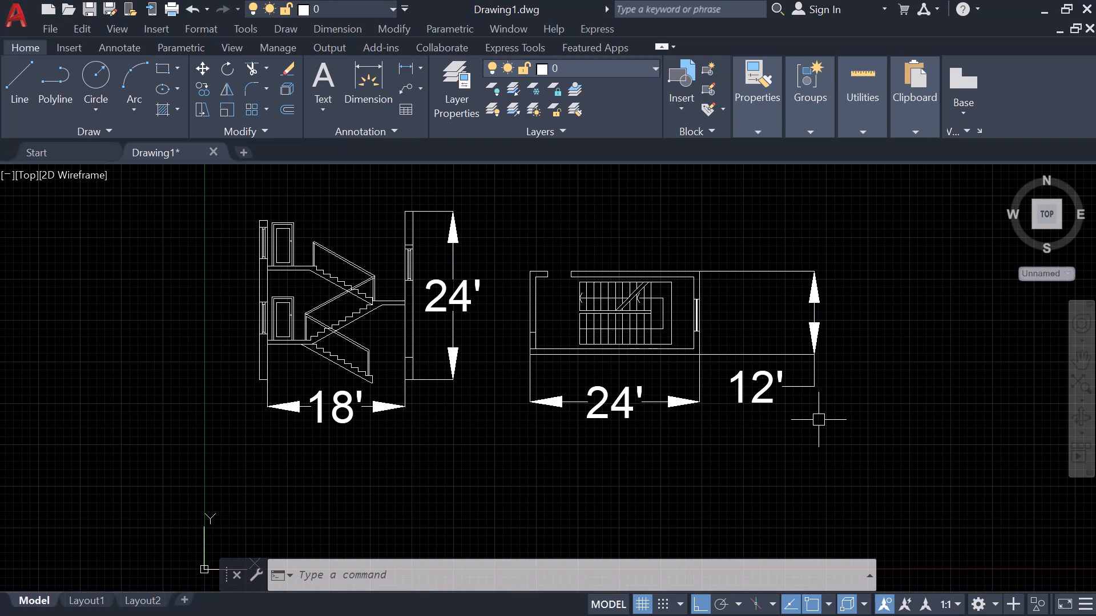
# Hatch all the wall segments of the staircase plan with the current pattern, leaving the door and window openings unfilled.
pyautogui.press('Escape')
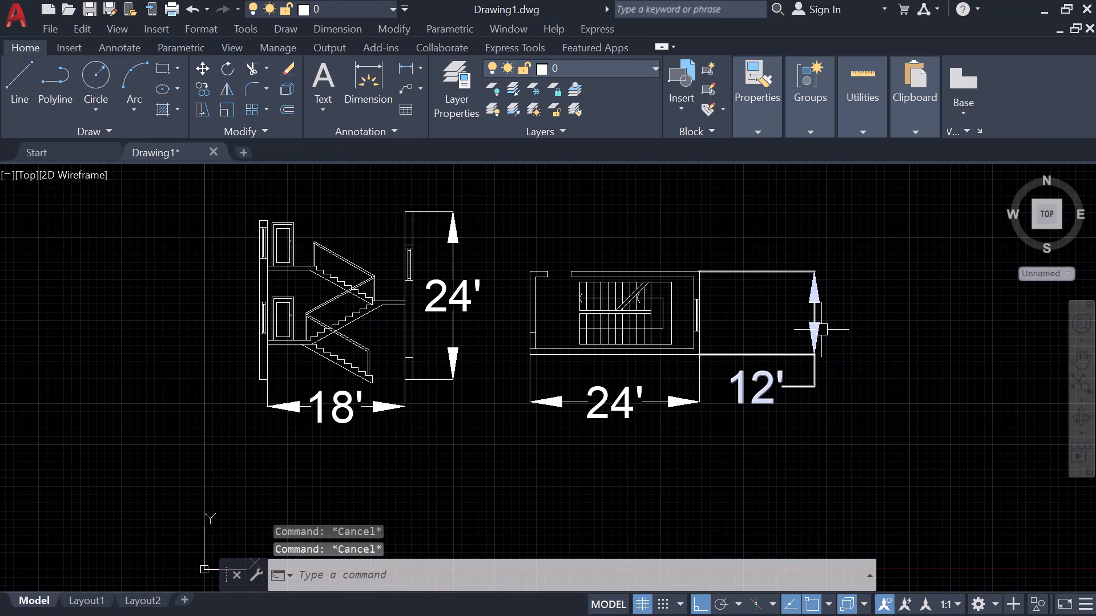
pyautogui.write('h')
pyautogui.press('space')
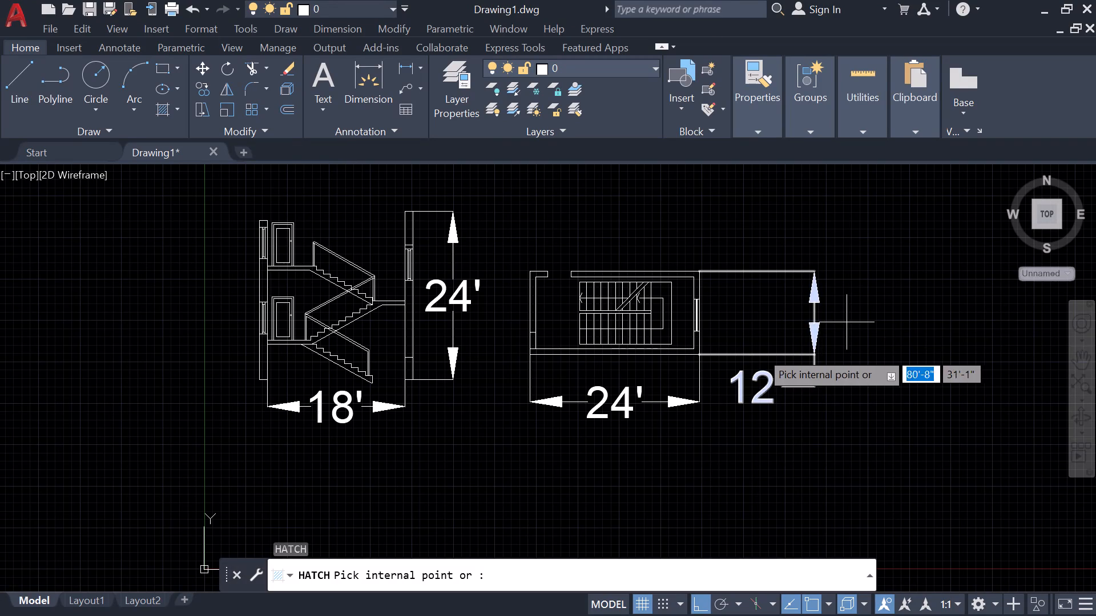
pyautogui.scroll(2, 596, 354)
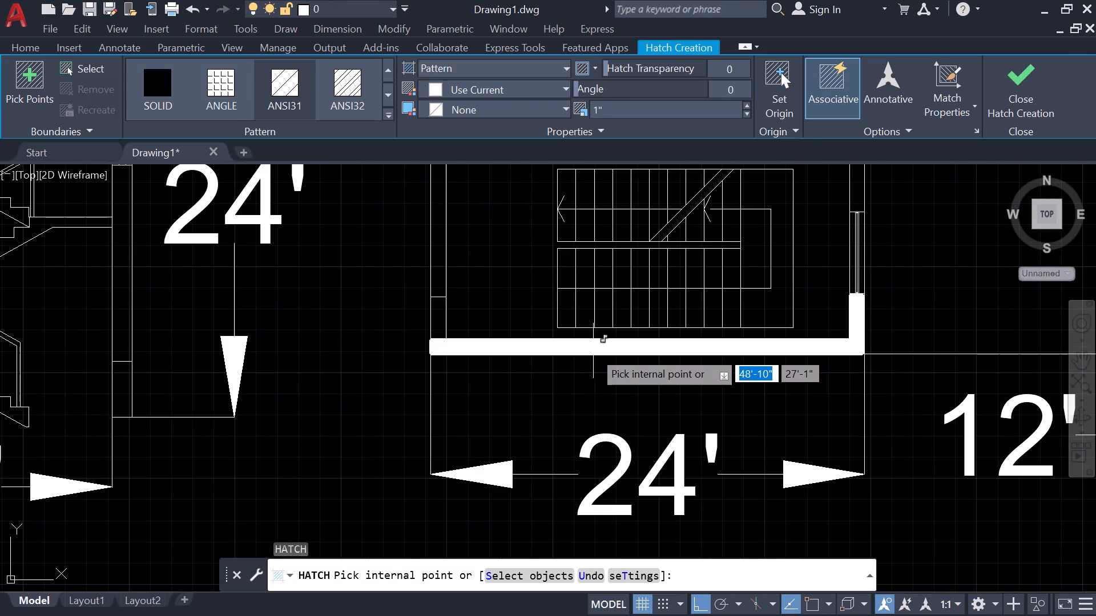
pyautogui.click(593, 351)
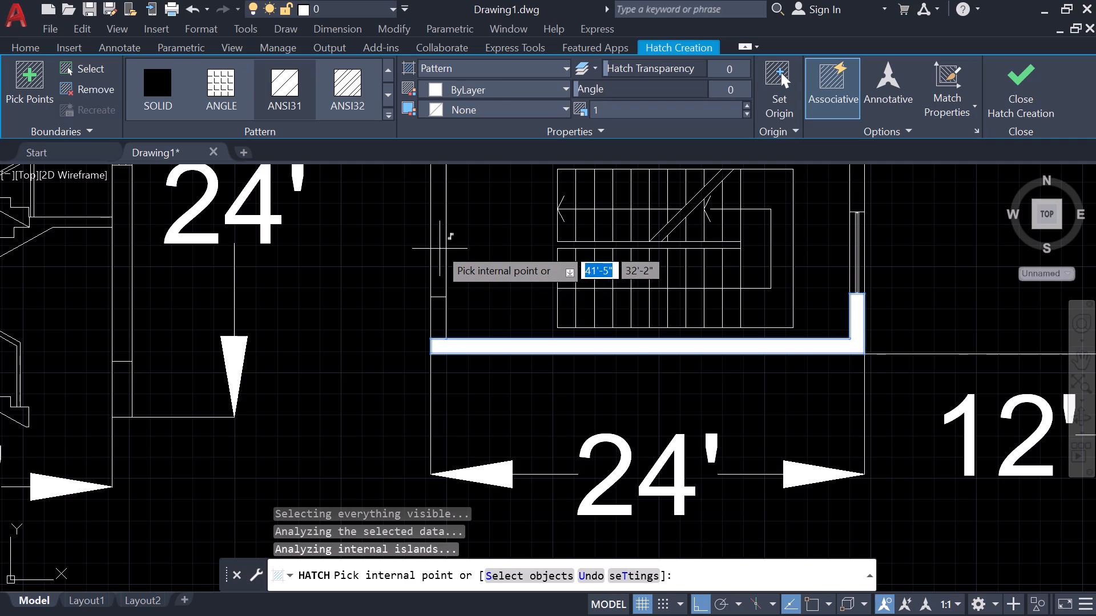
pyautogui.click(434, 248)
pyautogui.moveTo(462, 266); pyautogui.dragTo(392, 390, button='middle')
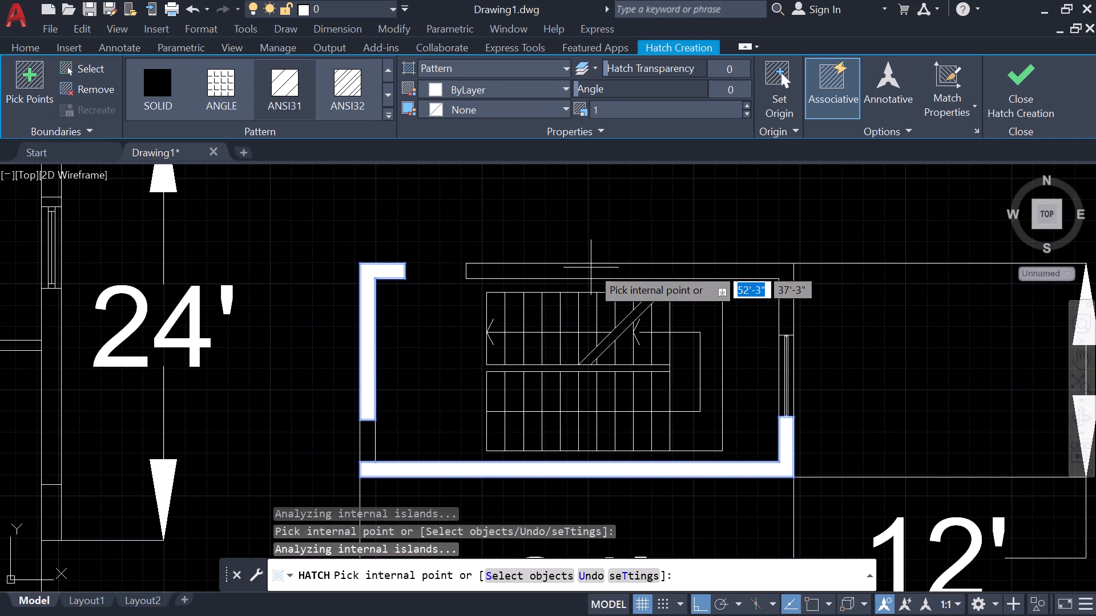
pyautogui.click(615, 269)
# Hatch the section's right-hand wall: the segments above and below the window and the short piece at the base.
pyautogui.scroll(-2, 559, 327)
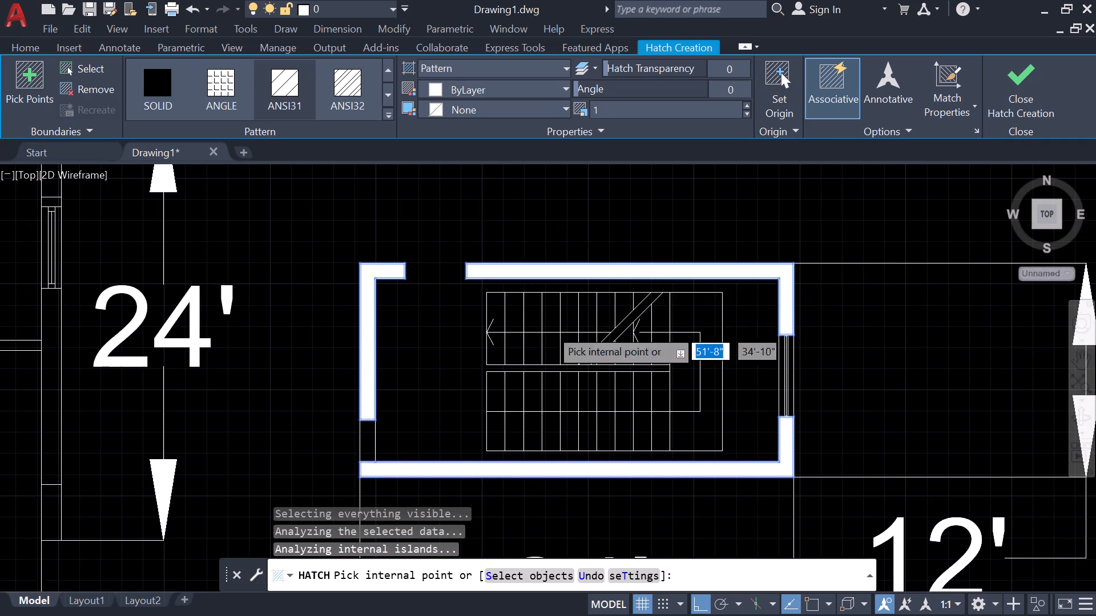
pyautogui.scroll(1, 364, 343)
pyautogui.click(344, 337)
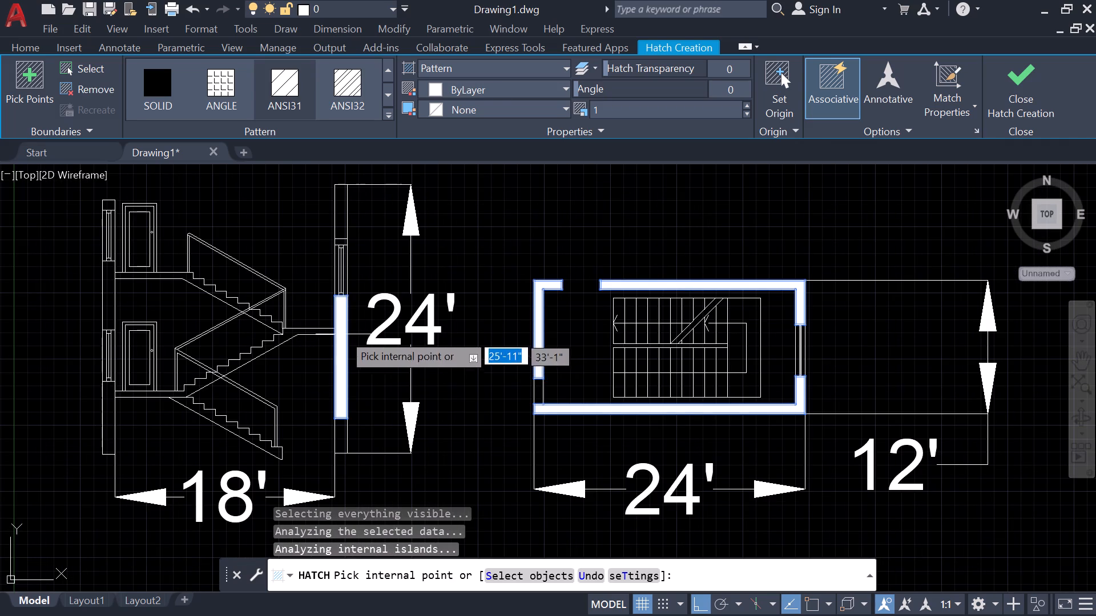
pyautogui.click(341, 222)
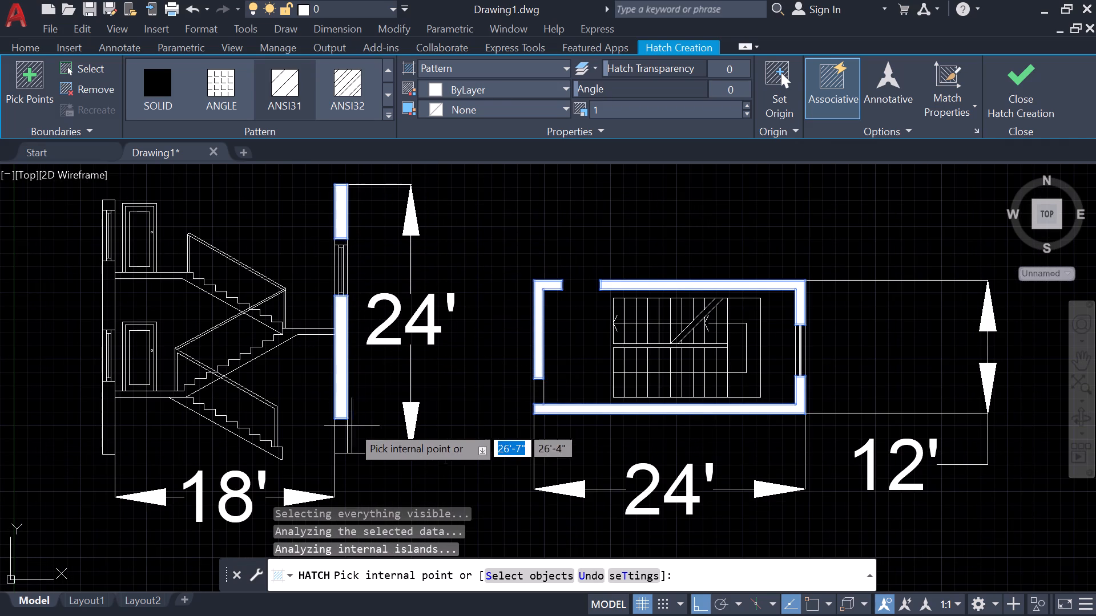
pyautogui.click(344, 436)
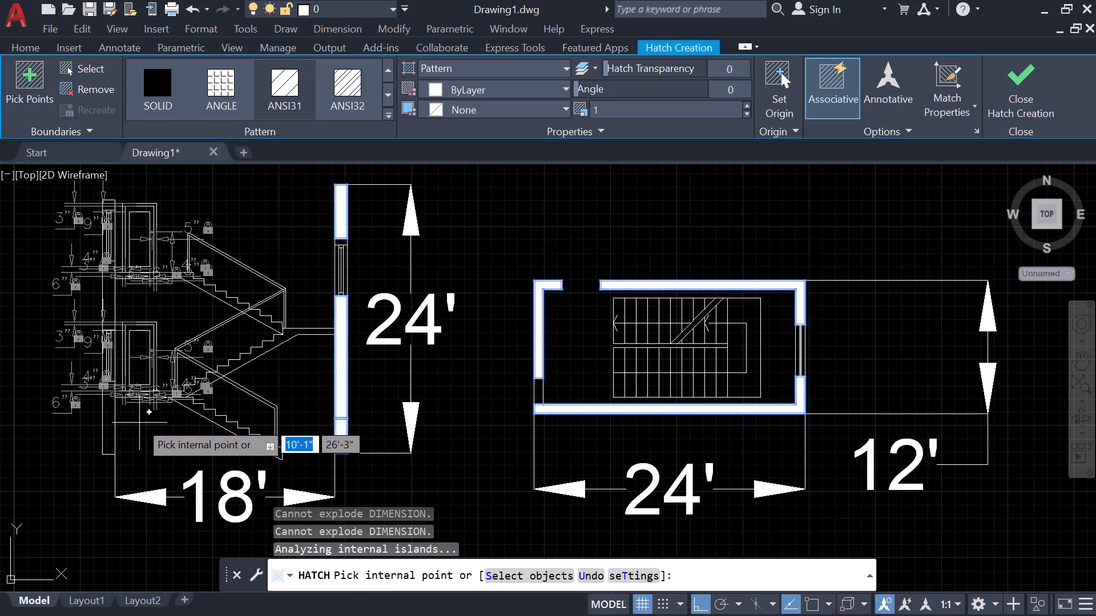
pyautogui.press('Escape')
# Hatch the section's left-hand wall: the base segment, the segment between the two windows and the piece above the upper window.
pyautogui.scroll(1, 128, 352)
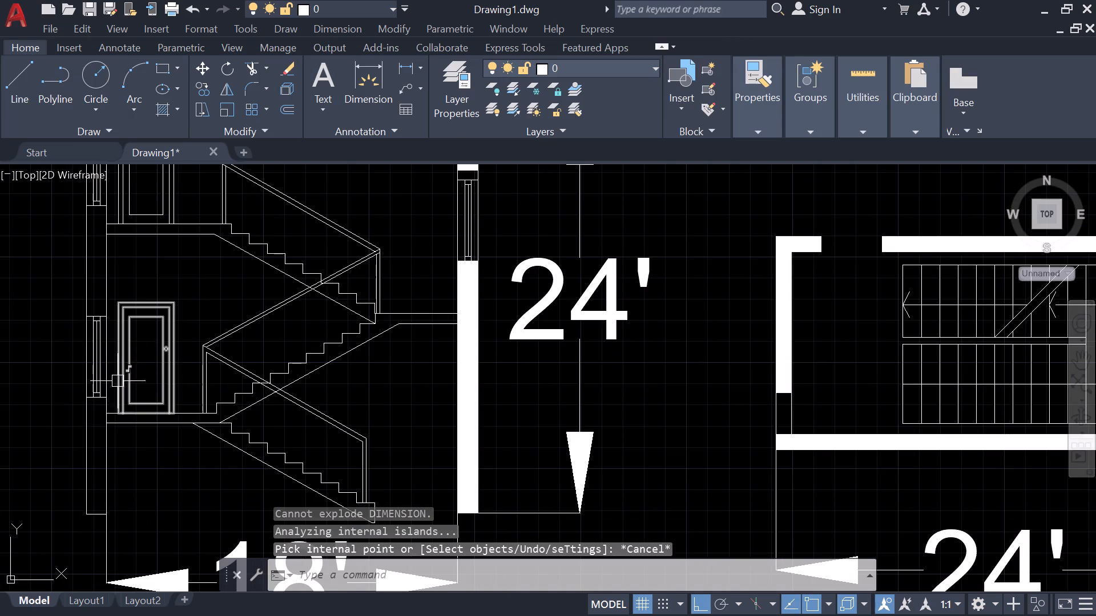
pyautogui.press('h')
pyautogui.press('space')
pyautogui.click(96, 455)
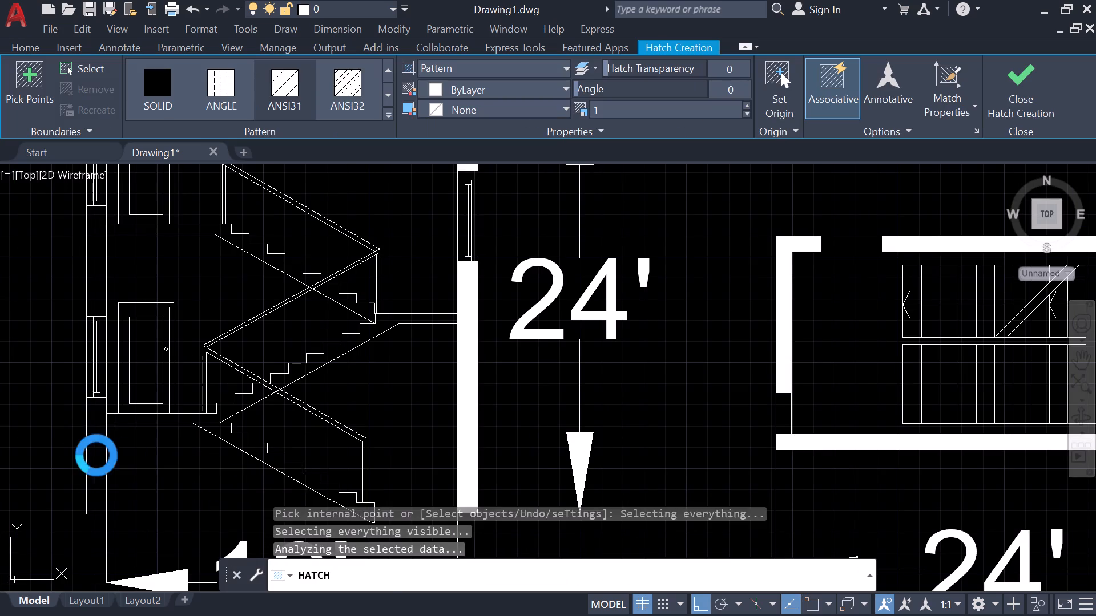
pyautogui.click(95, 270)
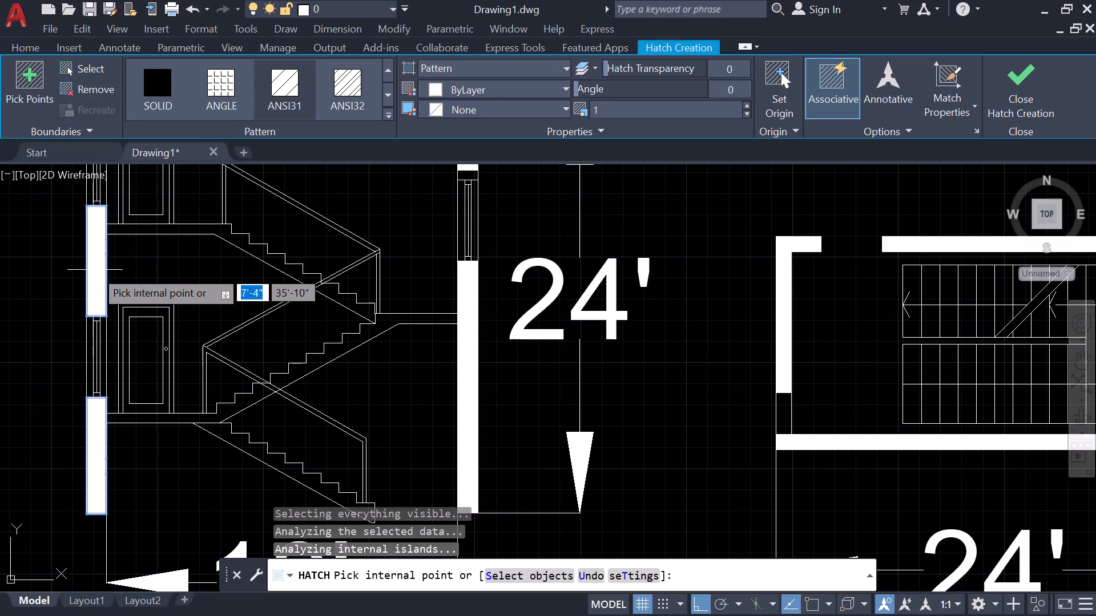
pyautogui.moveTo(110, 263); pyautogui.dragTo(120, 380, button='middle')
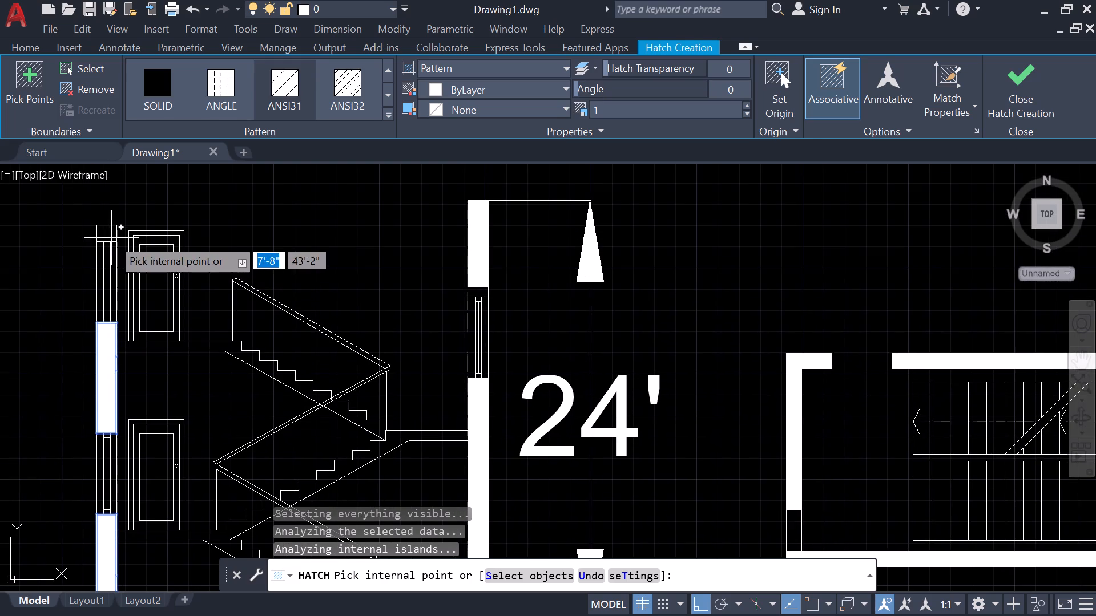
pyautogui.click(111, 238)
pyautogui.scroll(-1, 160, 310)
pyautogui.scroll(-1, 183, 370)
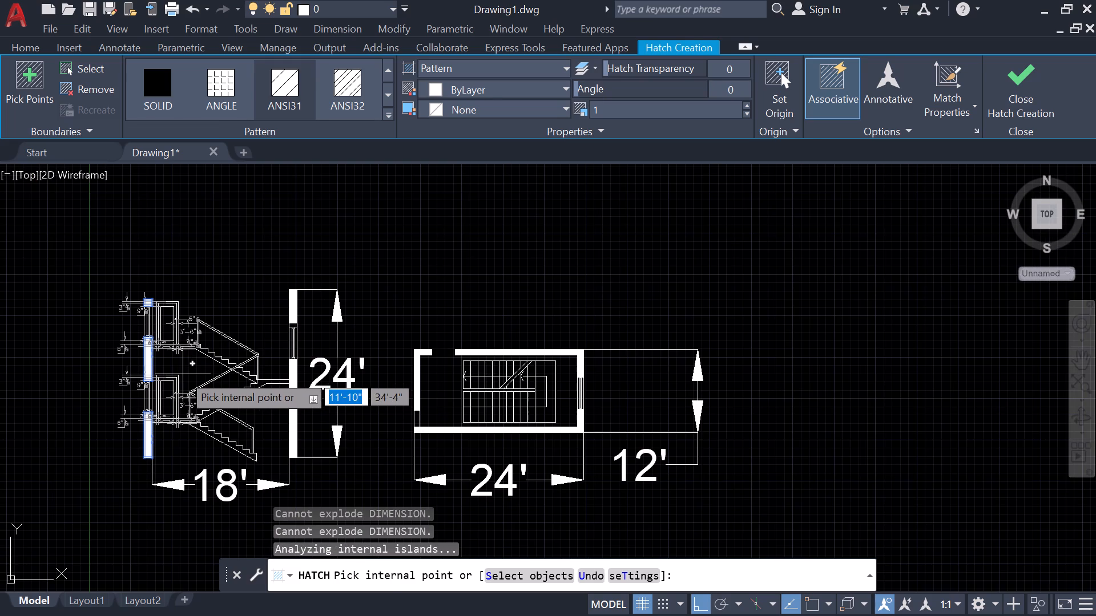
pyautogui.press('Escape')
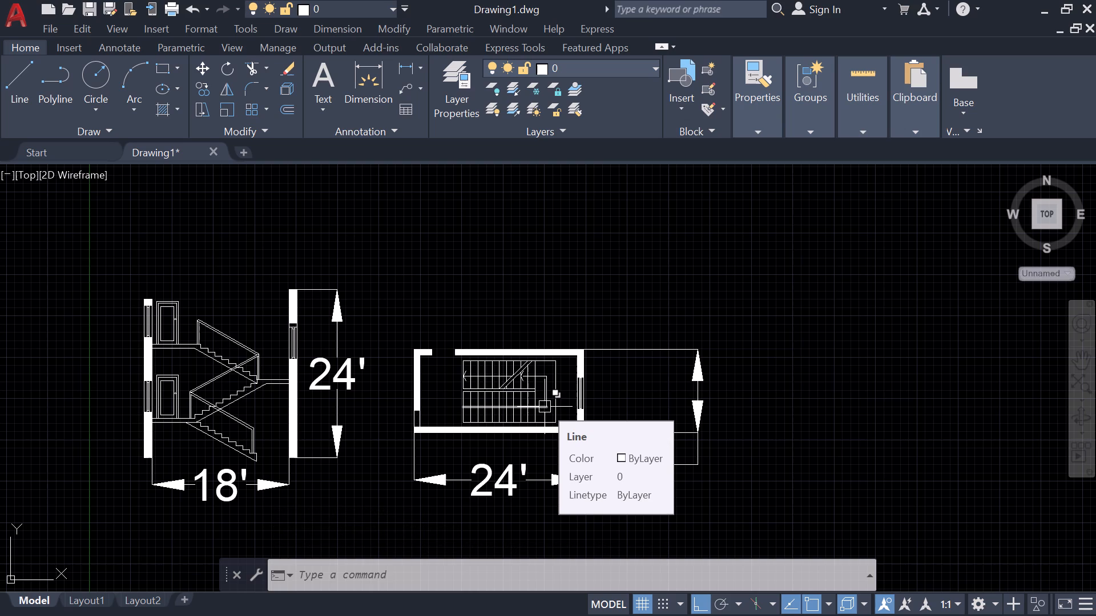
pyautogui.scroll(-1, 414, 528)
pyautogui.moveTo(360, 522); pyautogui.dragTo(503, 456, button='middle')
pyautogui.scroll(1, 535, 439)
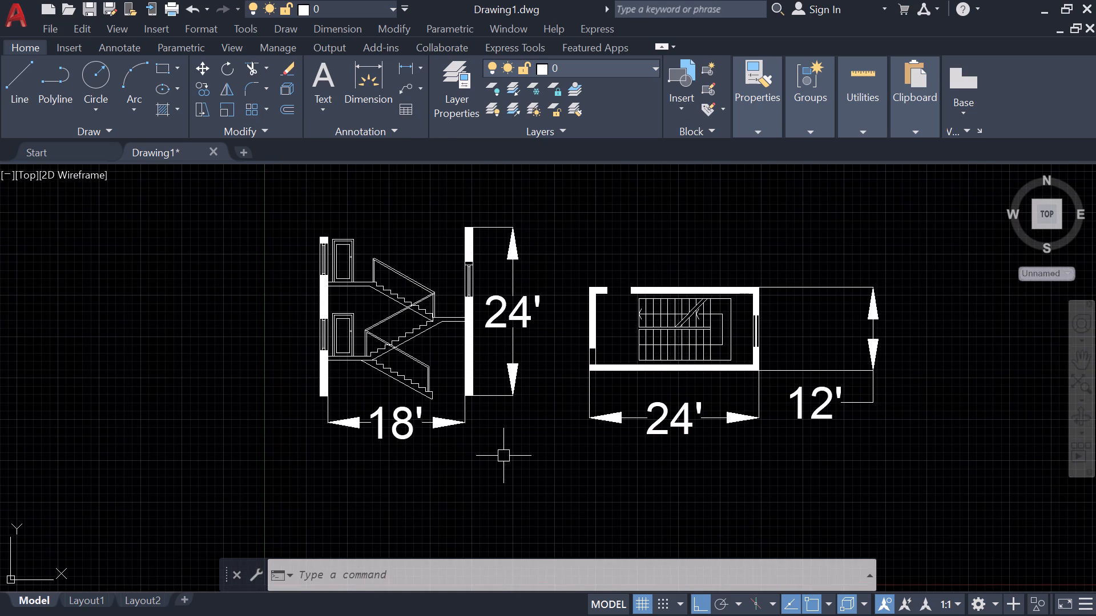